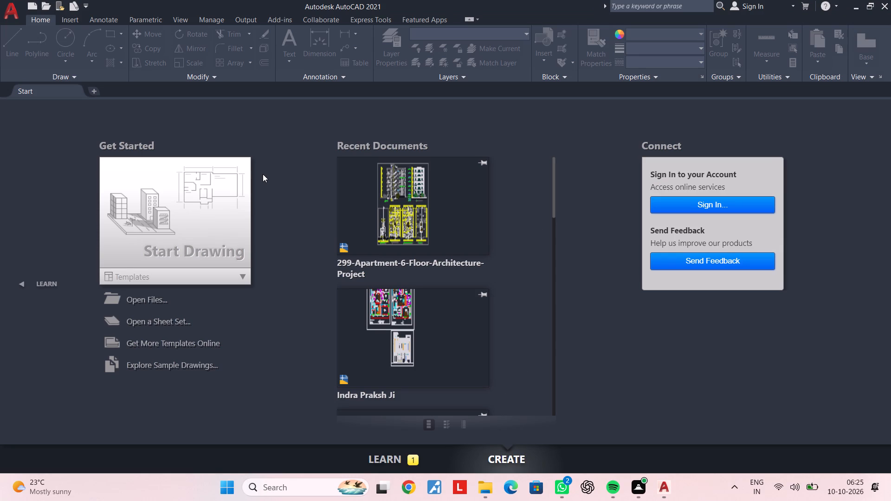
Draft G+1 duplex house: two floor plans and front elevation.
Start a new blank drawing.
click(163, 229)
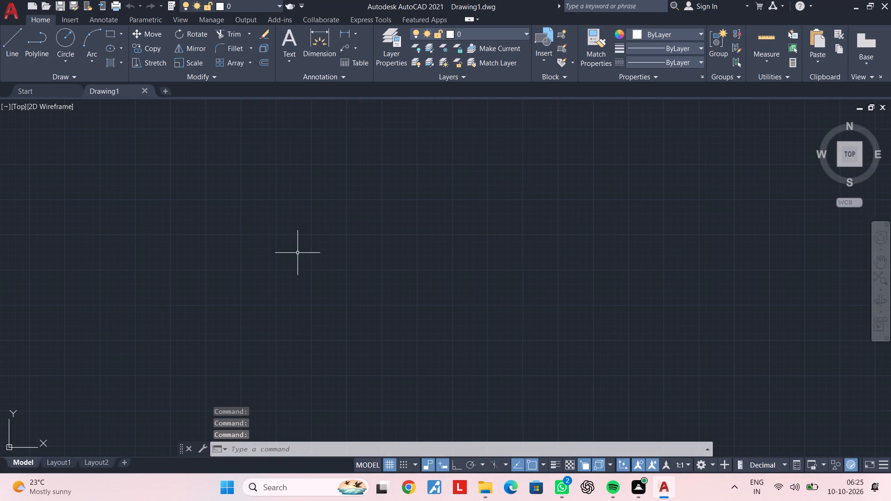
scroll(385, 292, down, 2)
middle_drag(405, 276, 331, 302)
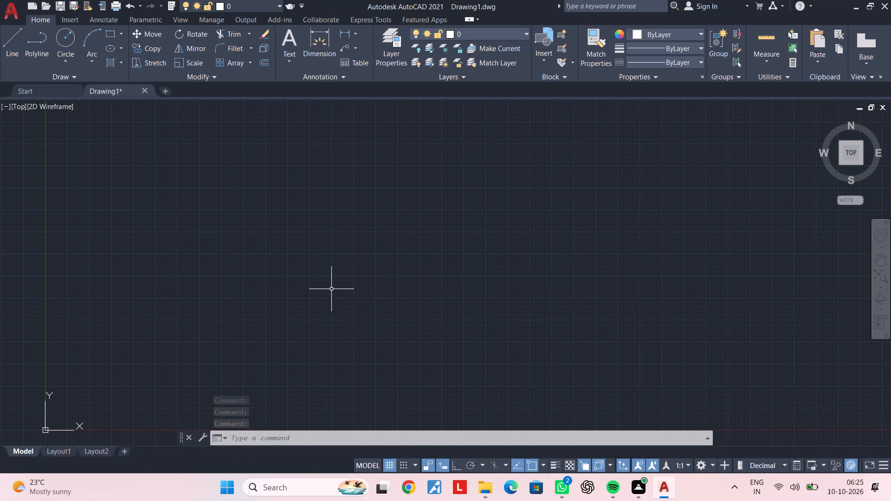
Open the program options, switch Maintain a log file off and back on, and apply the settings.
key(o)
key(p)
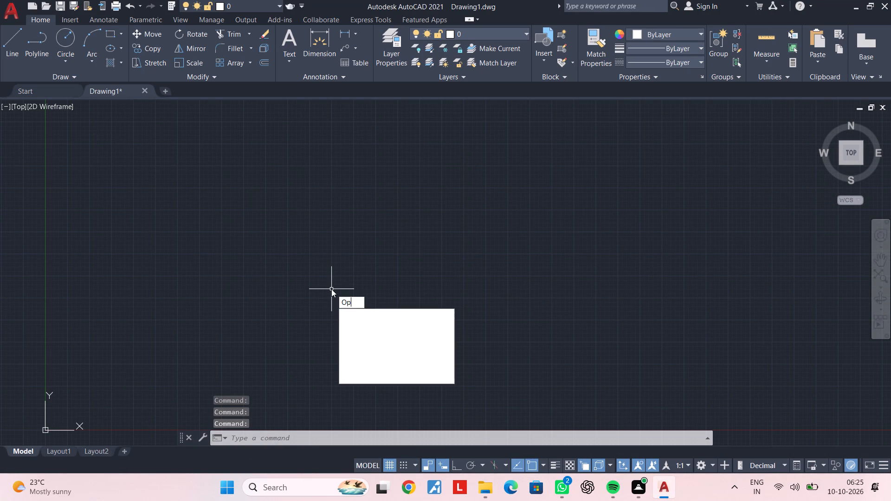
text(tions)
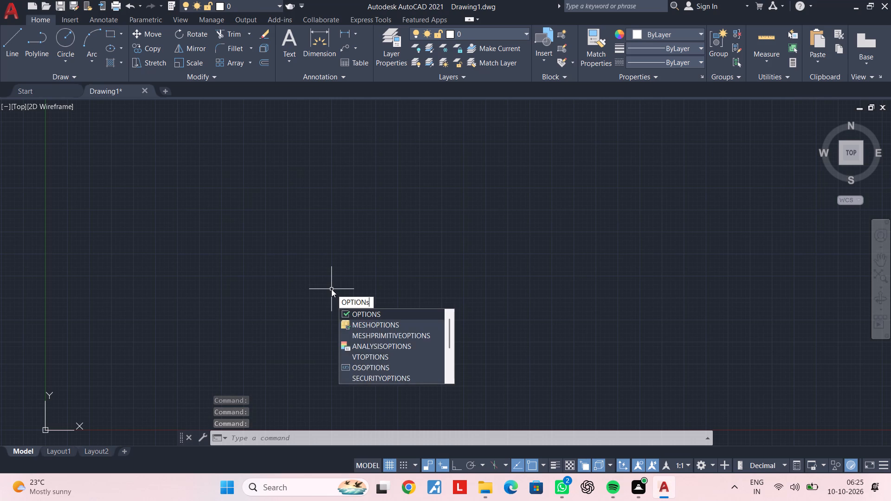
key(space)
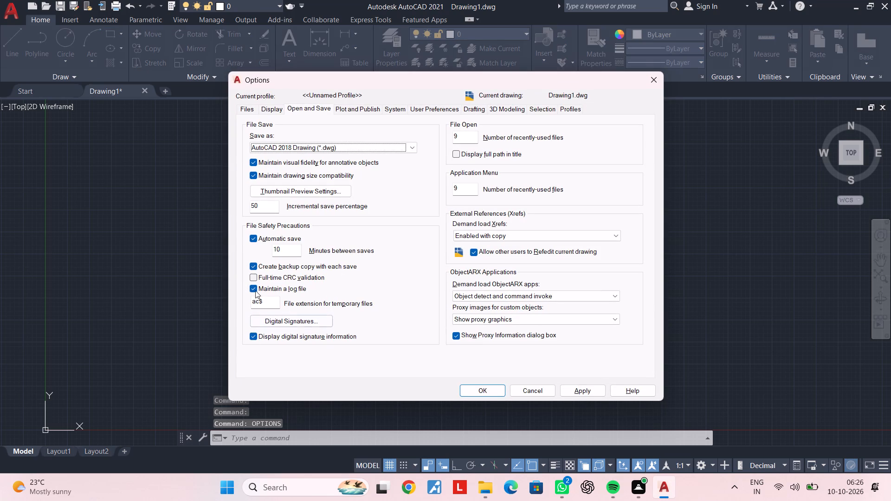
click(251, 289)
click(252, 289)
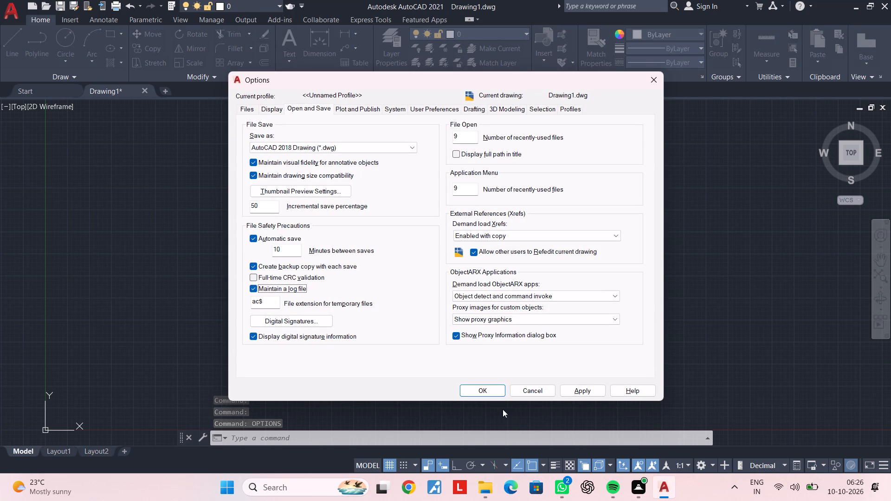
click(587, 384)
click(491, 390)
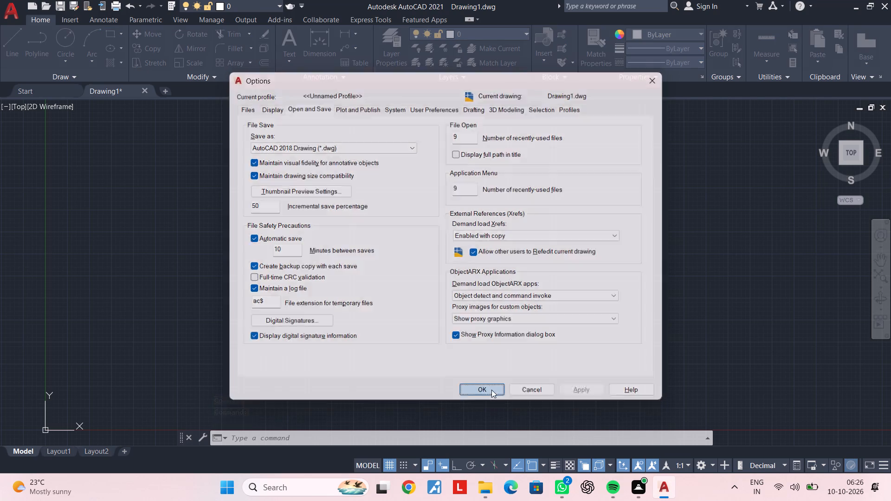
Configure the drawing units to Architectural length with a precision of 0'-0 1/2".
text(un)
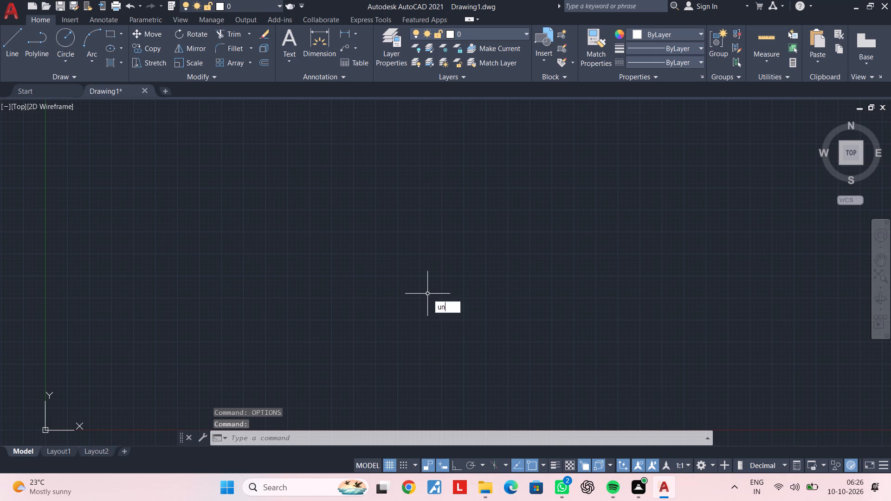
key(space)
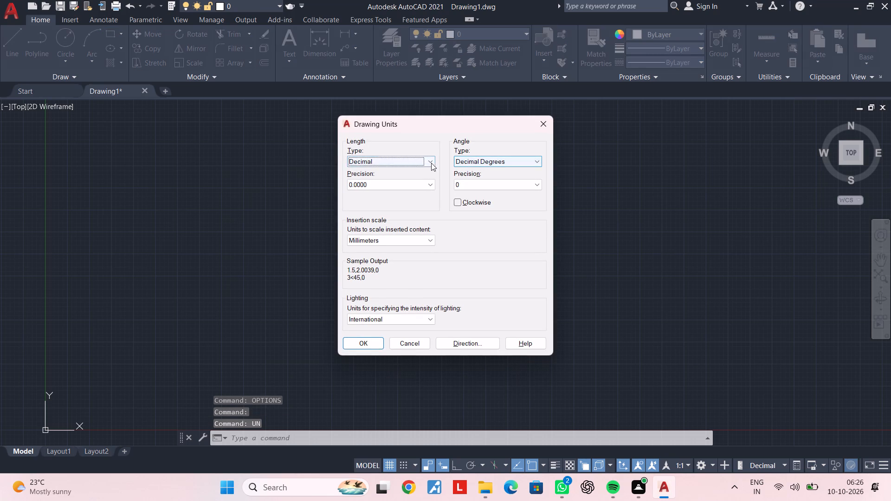
click(430, 162)
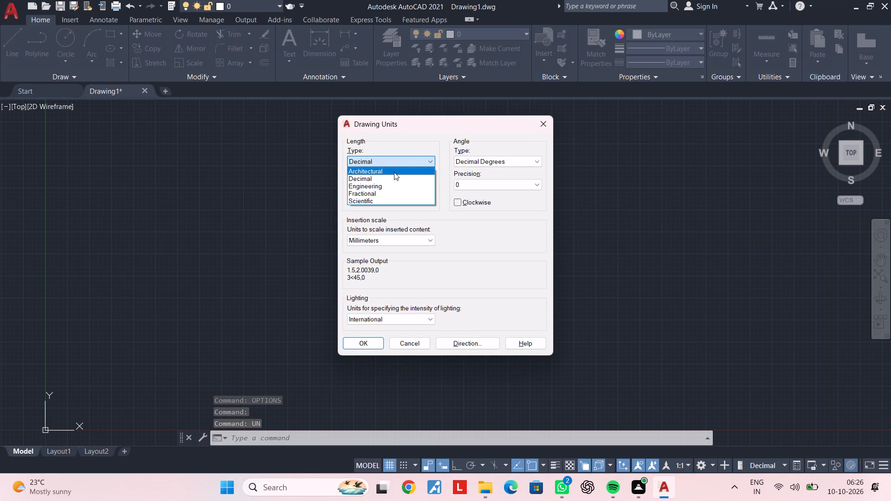
click(394, 172)
click(390, 181)
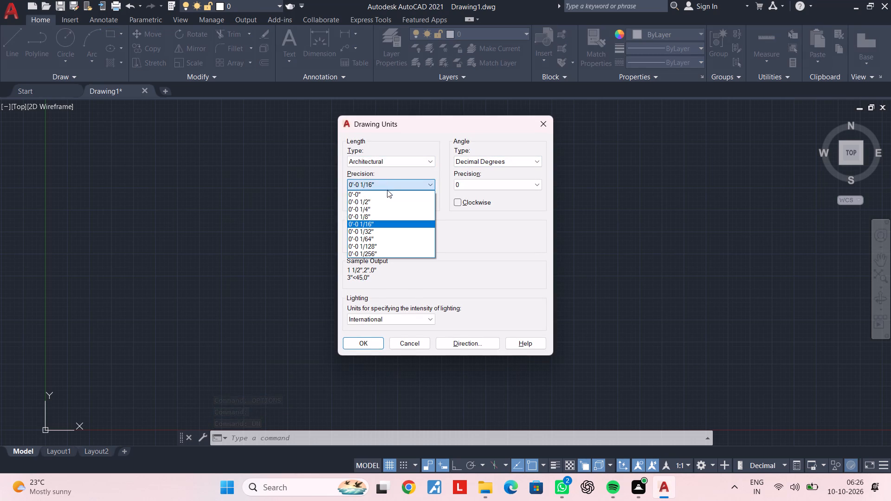
click(387, 201)
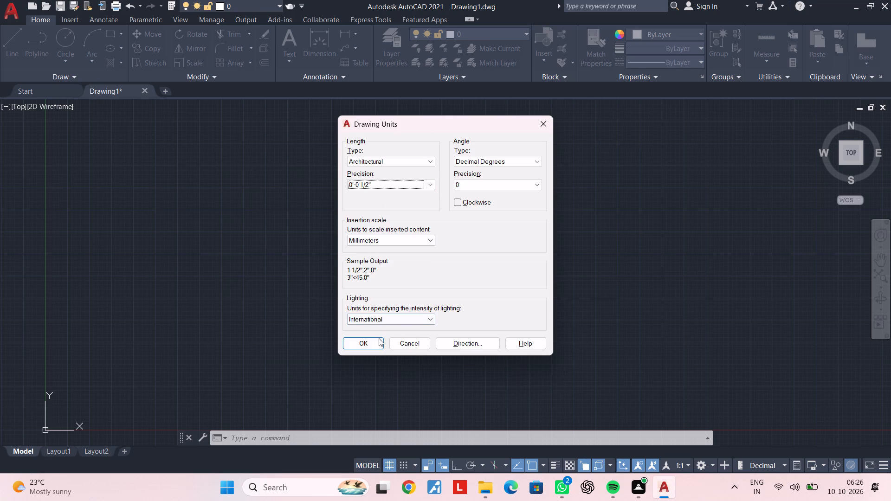
click(372, 343)
click(481, 276)
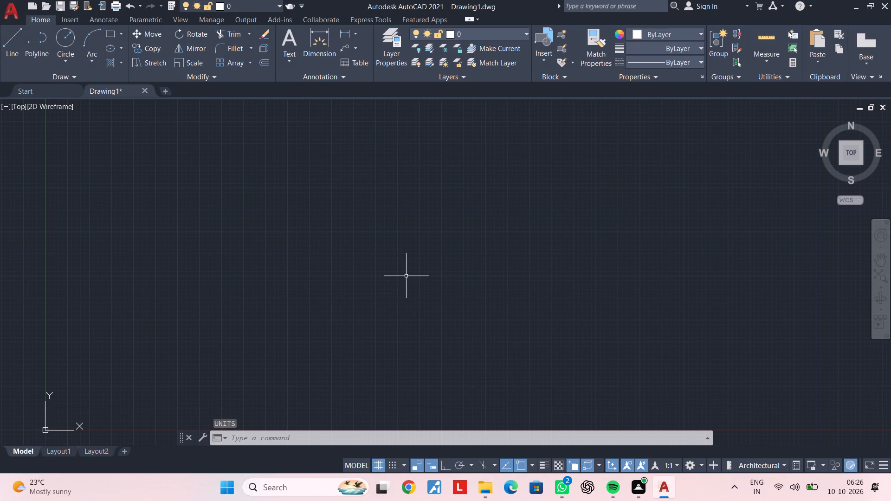
Modify the ISO-25 dimension style's primary units to Architectural format with a precision of 0'-0 1/2".
text(d)
key(space)
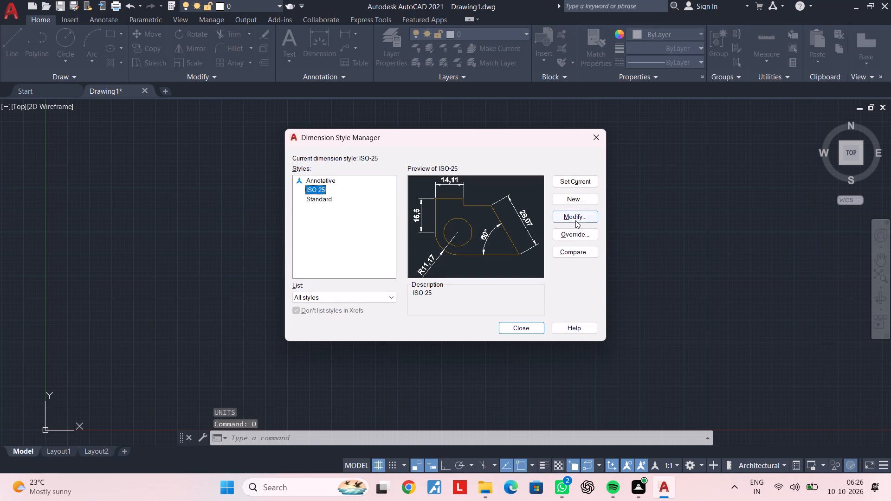
click(575, 220)
click(421, 117)
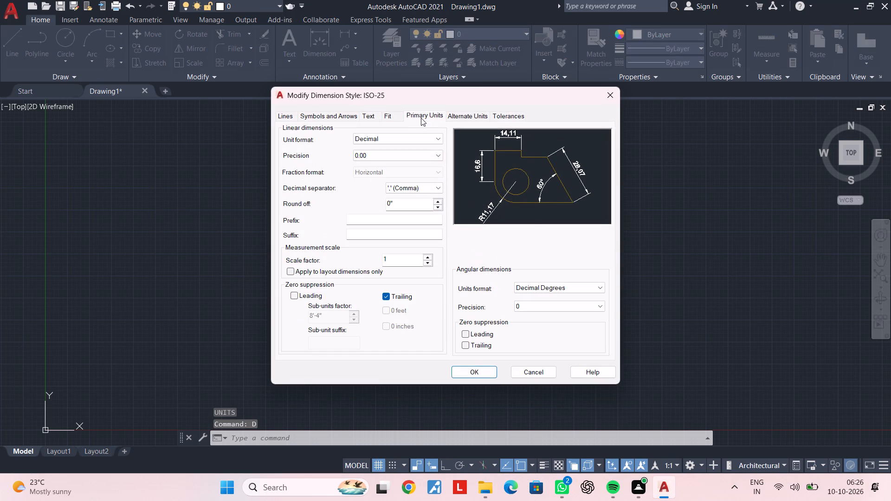
click(401, 138)
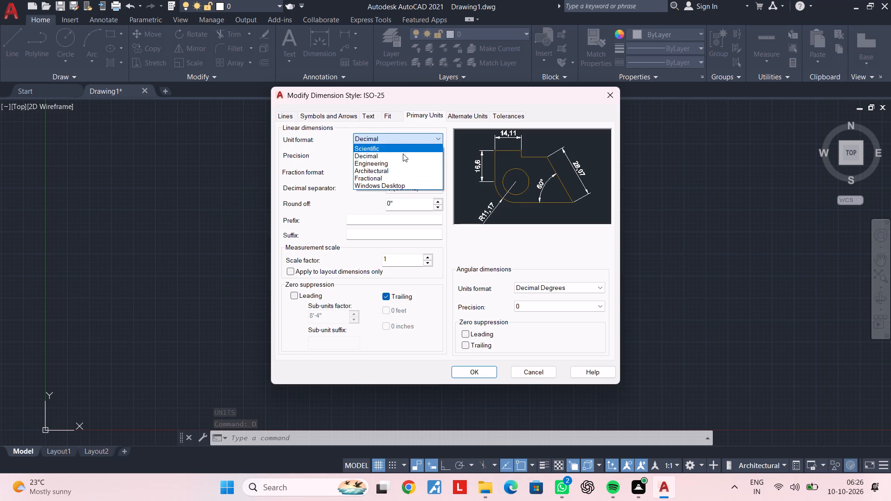
click(401, 168)
click(402, 152)
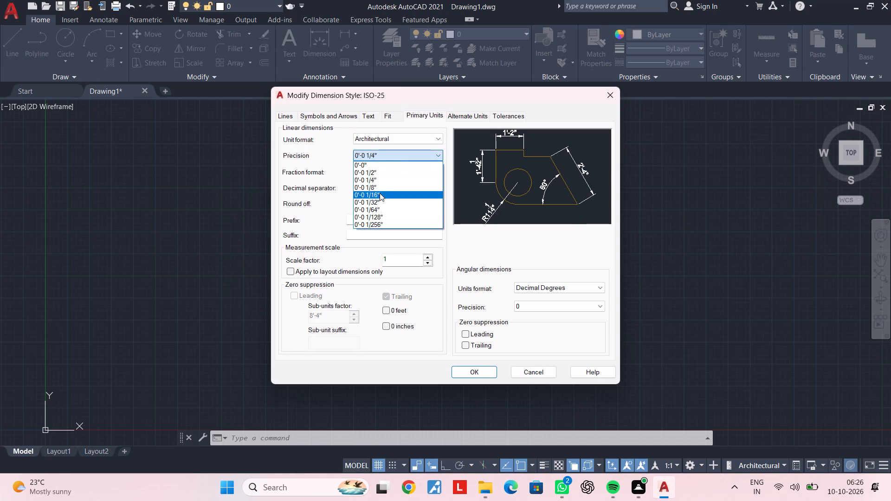
click(384, 172)
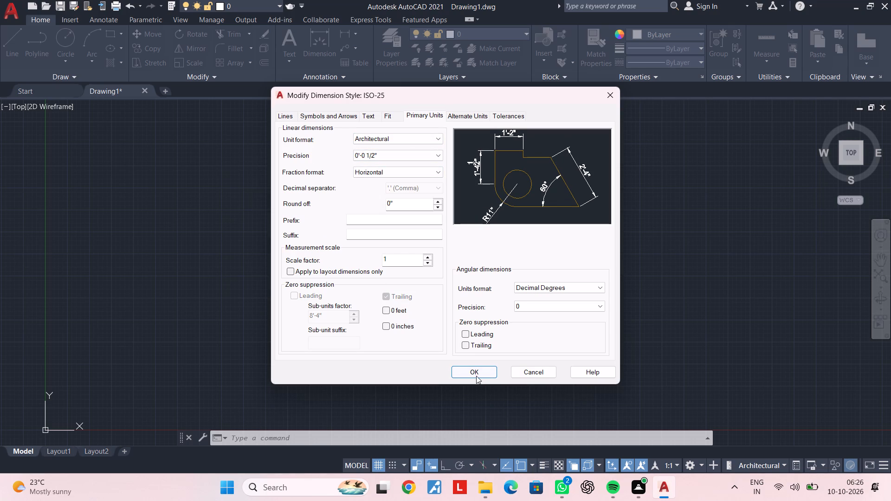
Set the ISO-25 dimension text height to 6", make the style current and leave the Dimension Style Manager.
click(374, 117)
click(414, 195)
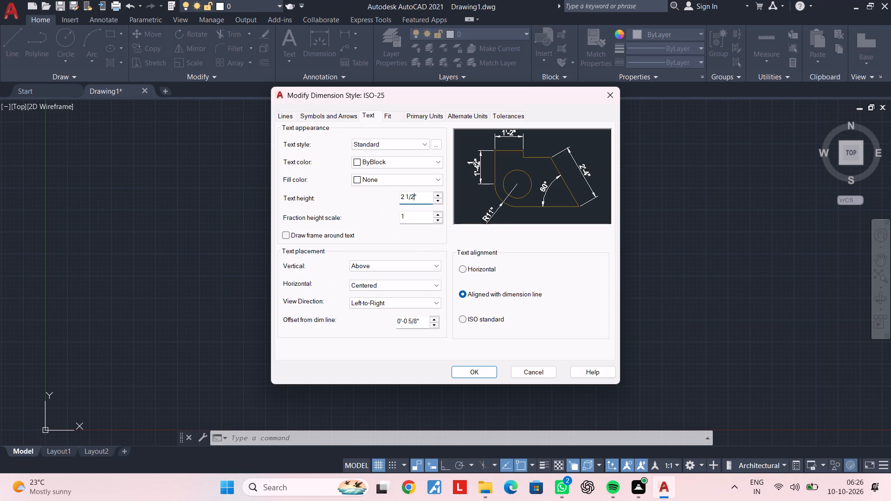
drag(420, 194, 381, 193)
key(BackSpace)
text(6")
key(Return)
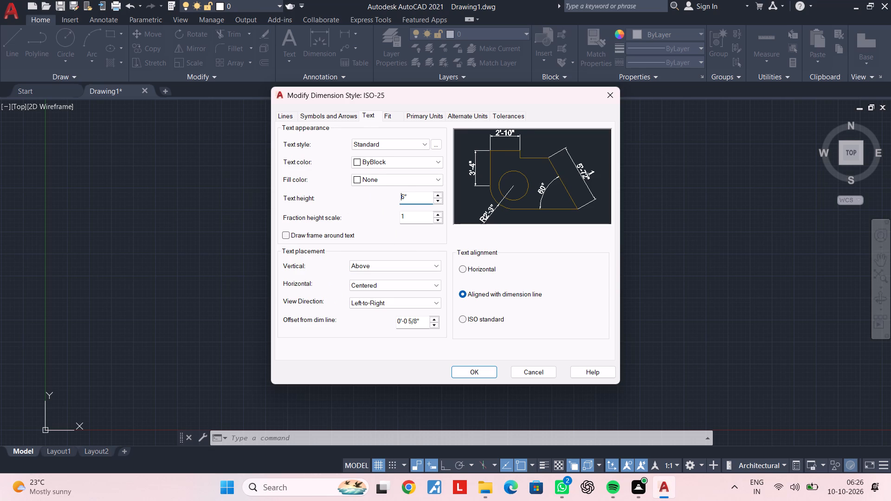
click(468, 377)
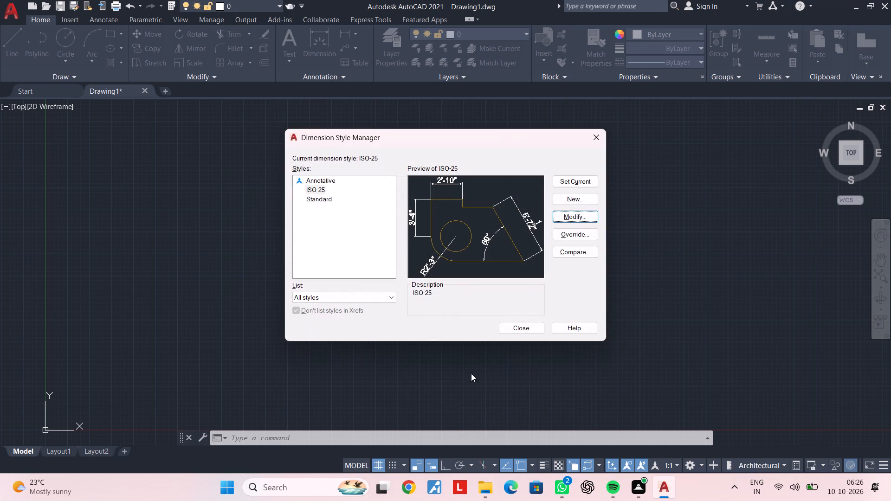
double_click(584, 178)
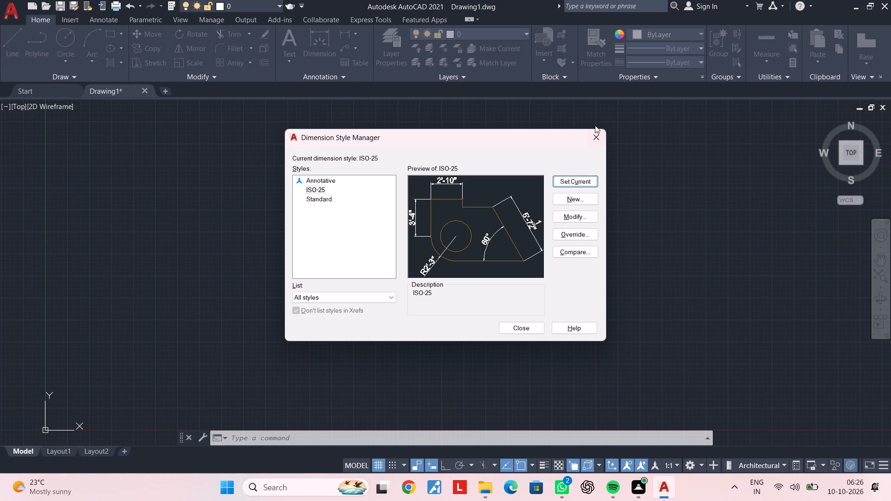
click(595, 132)
Set the drawing limits with lower-left corner 0,0 and upper-right corner 100,500, and zoom to all.
text(lo)
key(BackSpace)
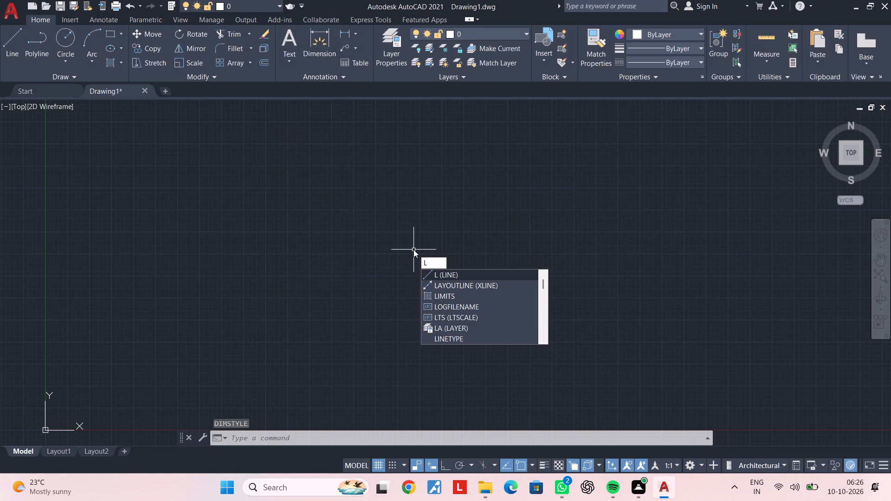
text(imits 0)
text(,0)
key(Return)
text(100,500)
key(Return)
text(z a)
key(space)
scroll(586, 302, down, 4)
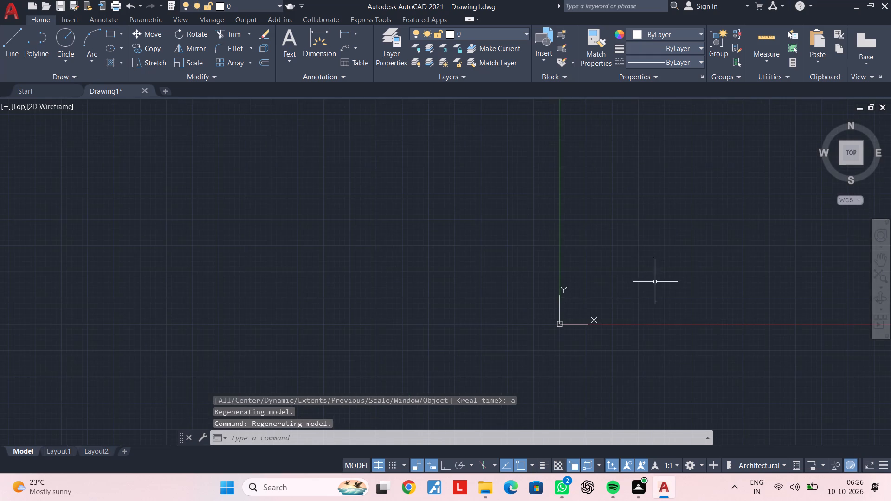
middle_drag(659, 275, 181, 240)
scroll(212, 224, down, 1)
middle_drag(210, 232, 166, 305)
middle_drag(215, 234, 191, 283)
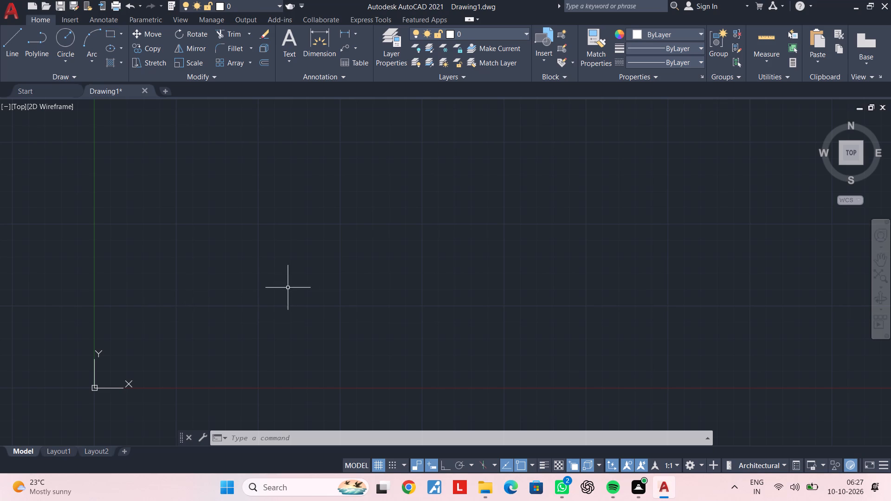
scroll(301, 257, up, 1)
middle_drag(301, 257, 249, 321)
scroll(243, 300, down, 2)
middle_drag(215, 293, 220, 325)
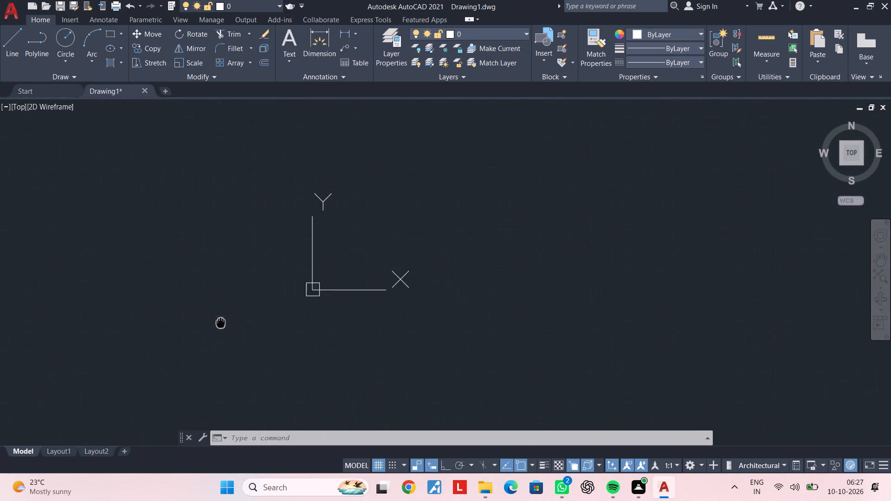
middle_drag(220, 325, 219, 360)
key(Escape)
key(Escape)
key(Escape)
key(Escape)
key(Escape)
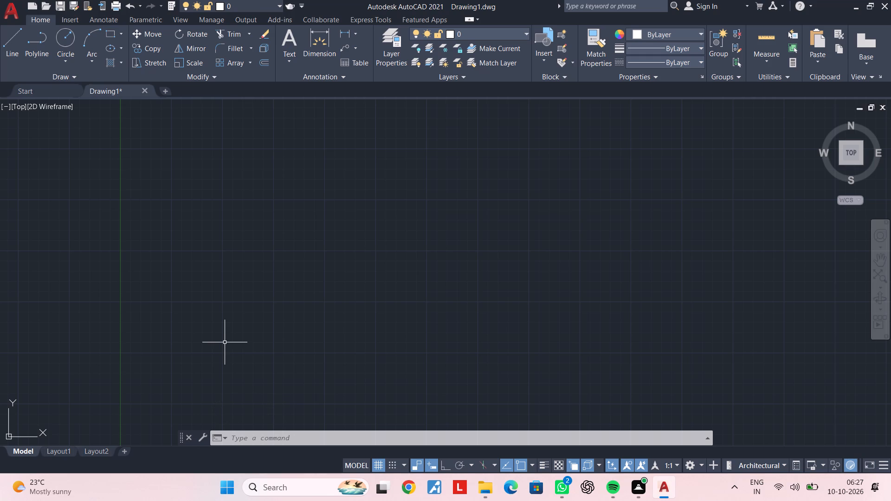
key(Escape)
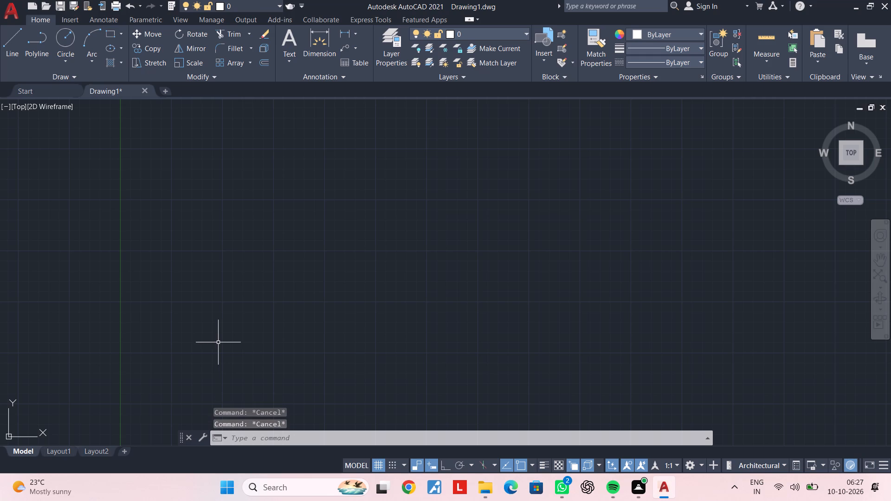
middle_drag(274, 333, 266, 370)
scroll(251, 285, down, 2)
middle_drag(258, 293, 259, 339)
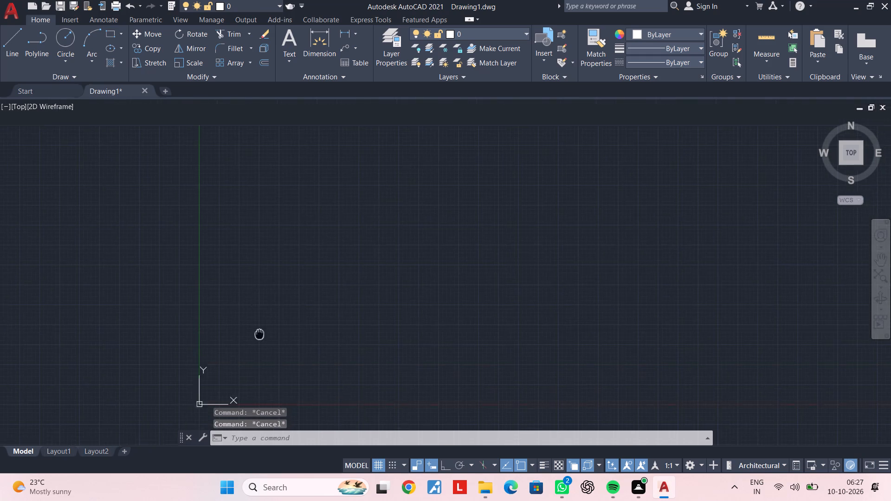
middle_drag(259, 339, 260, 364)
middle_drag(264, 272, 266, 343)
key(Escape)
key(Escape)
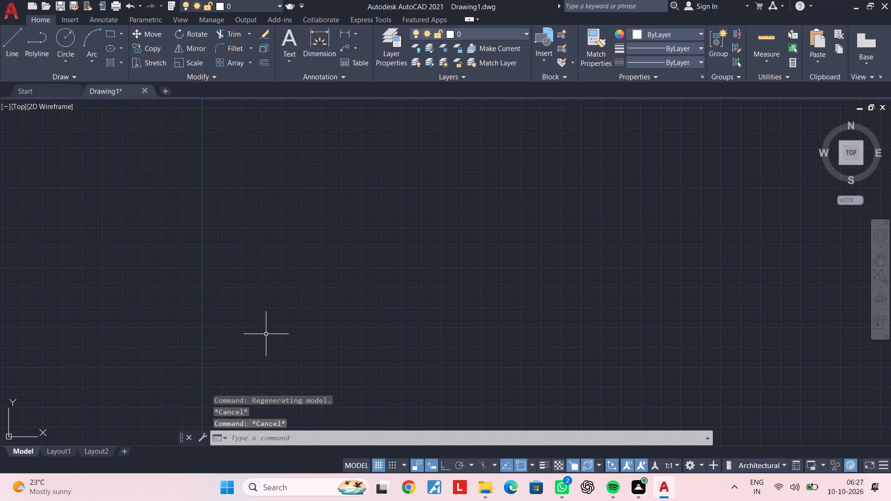
Draw one vertical construction line (XLINE) a short distance to the positive-X side of the Y axis.
key(x)
text(l v)
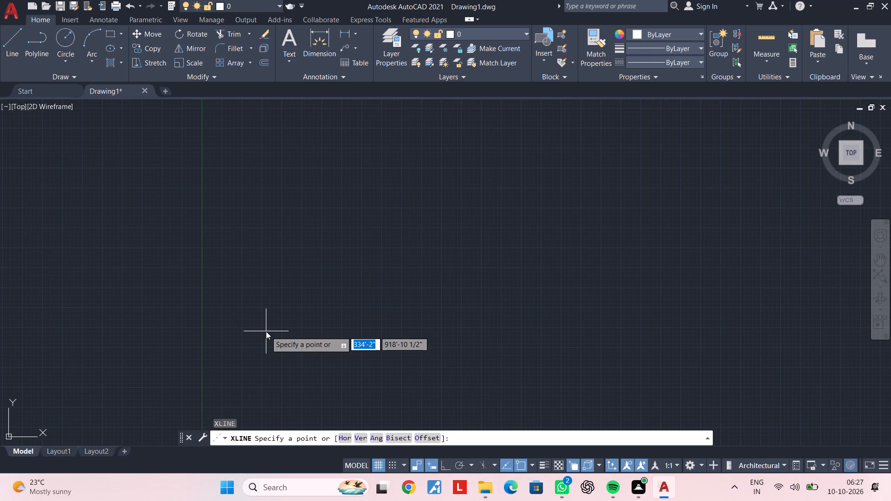
key(space)
click(270, 232)
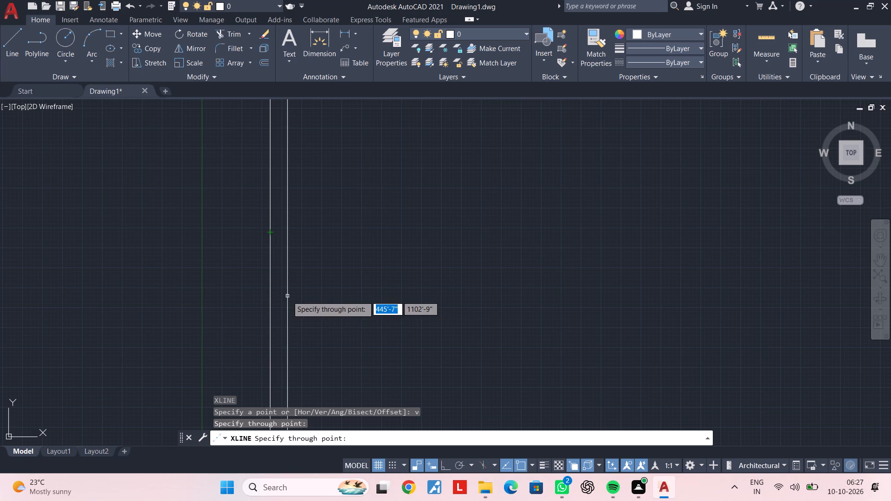
key(Escape)
key(Escape)
key(Escape)
key(Escape)
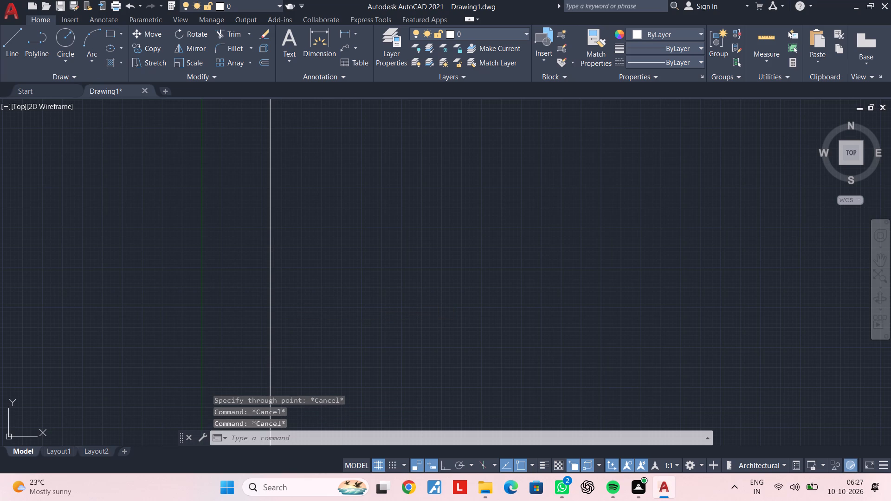
key(Escape)
key(Escape)
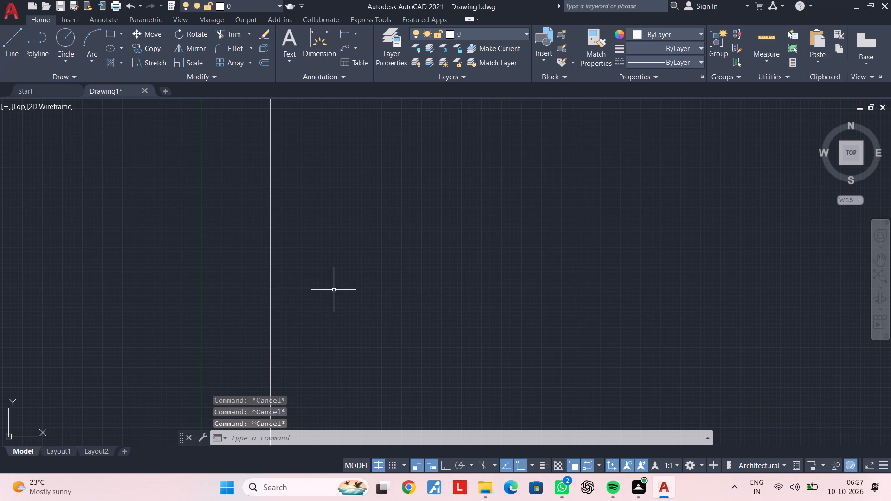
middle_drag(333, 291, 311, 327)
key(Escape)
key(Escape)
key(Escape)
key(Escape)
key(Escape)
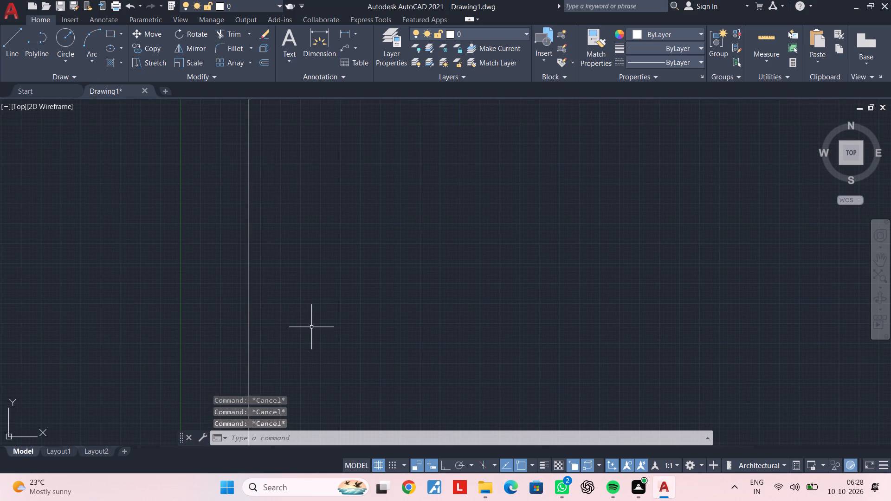
With Ortho on, draw a horizontal construction line (XLINE) crossing the upper part of the vertical construction line.
text(xl)
key(space)
text(h)
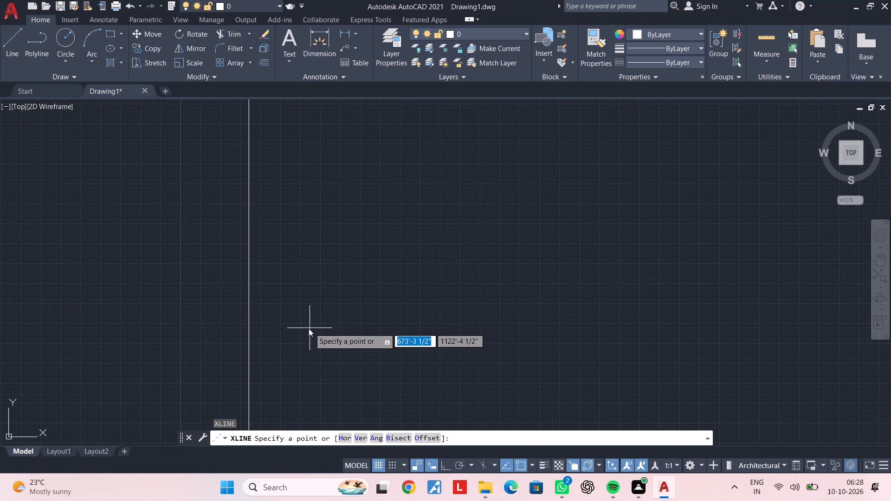
key(space)
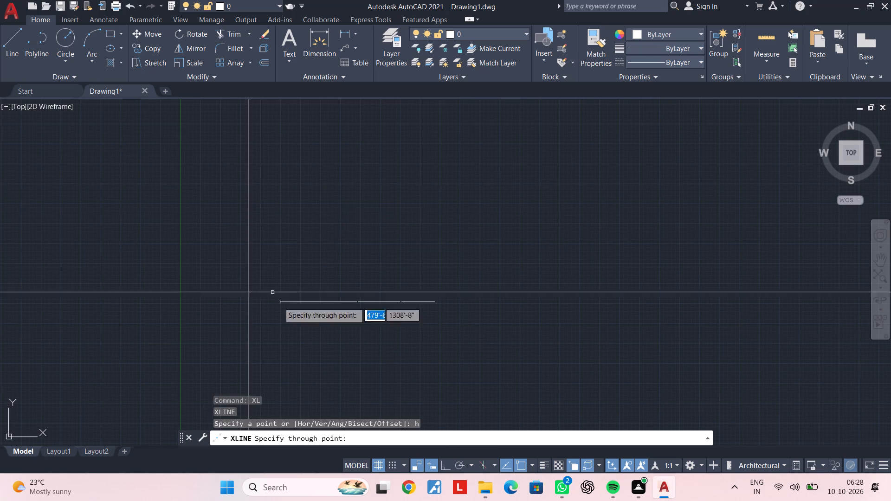
click(445, 464)
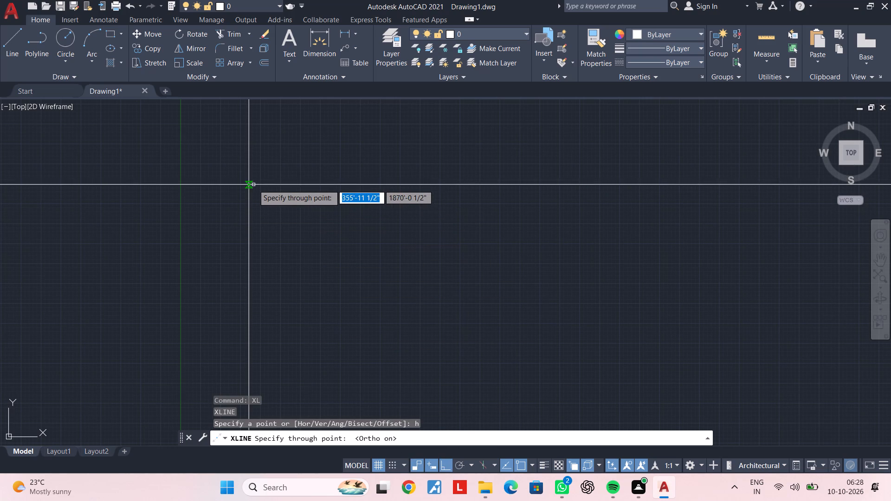
click(253, 185)
key(Escape)
key(Escape)
Trim the construction lines above and to the left of their intersection to form the plan's upper-left corner.
text(tr)
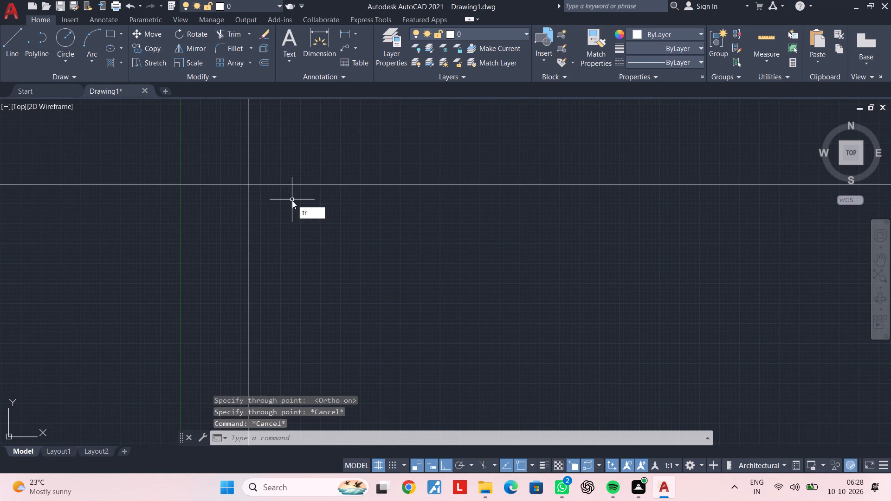
key(space)
click(272, 141)
click(223, 156)
click(222, 163)
click(210, 225)
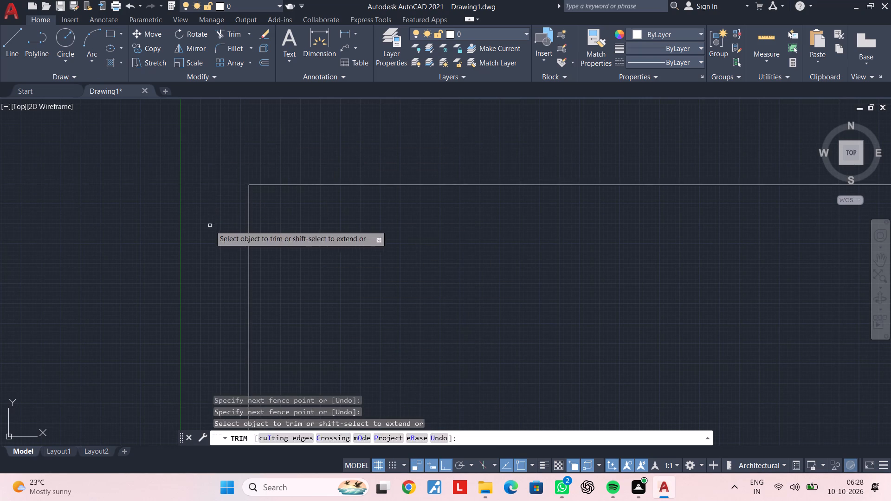
key(Escape)
Offset the left vertical line and the upper horizontal line 9" inward to form the outer walls.
scroll(263, 197, up, 3)
middle_drag(240, 180, 372, 265)
key(Escape)
key(Escape)
key(Escape)
text(of 9)
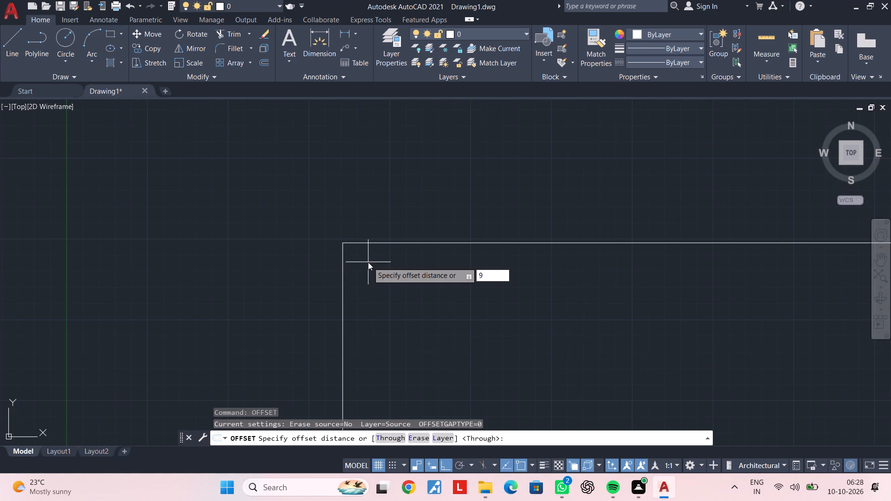
key(shift+quotedbl)
key(Return)
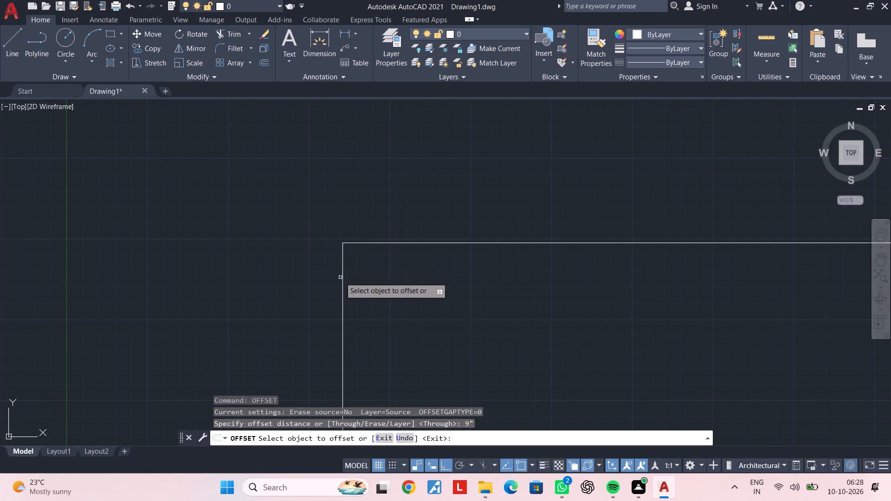
click(342, 277)
click(390, 277)
click(369, 243)
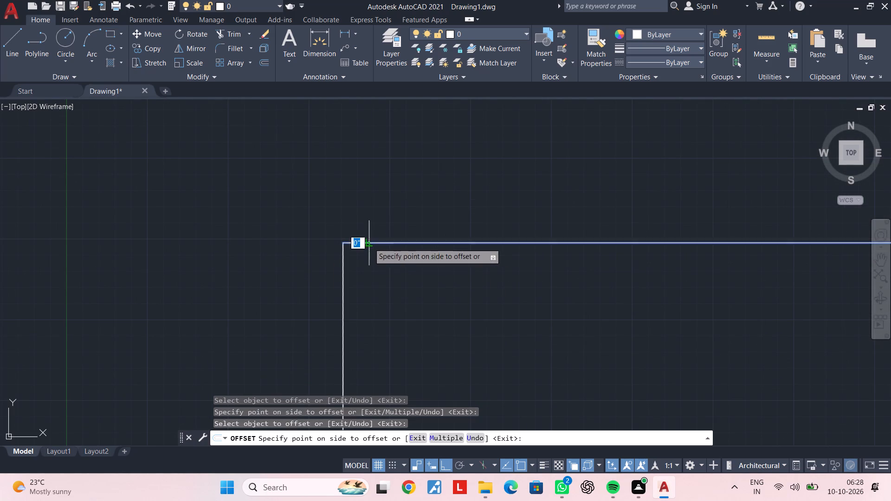
click(361, 268)
scroll(325, 243, up, 3)
scroll(387, 257, up, 3)
middle_drag(411, 254, 185, 227)
key(Escape)
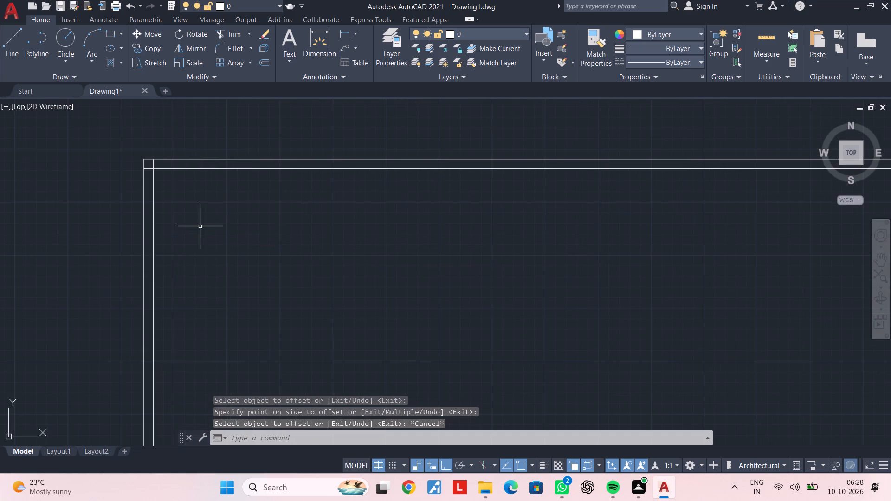
key(Escape)
middle_drag(198, 231, 224, 221)
key(Escape)
middle_drag(224, 219, 221, 238)
key(Escape)
key(Escape)
key(Escape)
key(Escape)
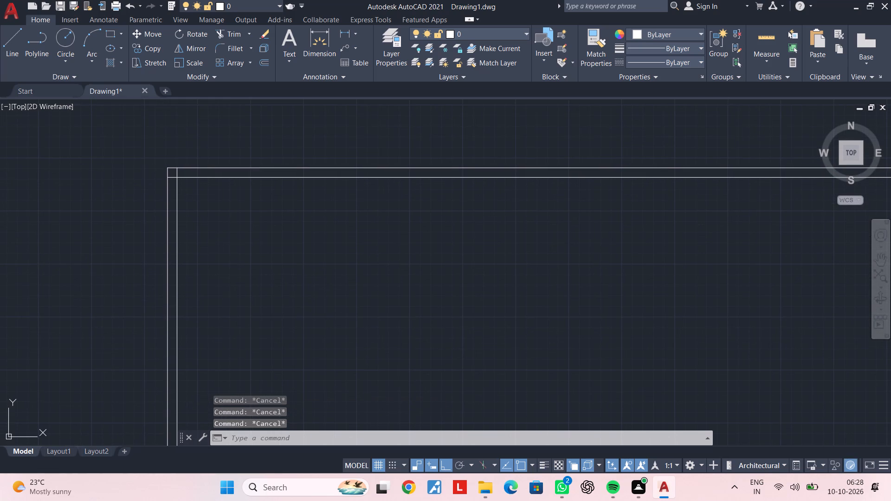
Offset the left wall's inner line 9'6" to the right, into the plan.
text(of)
key(space)
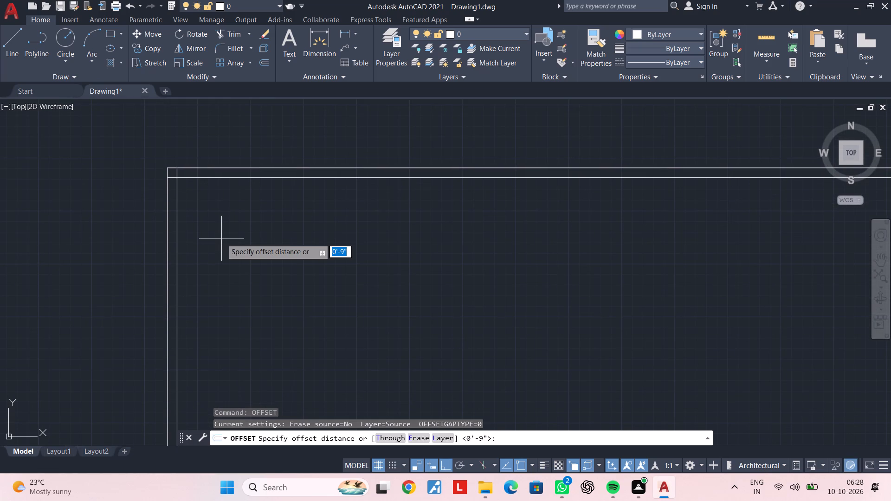
text(9'6")
key(Return)
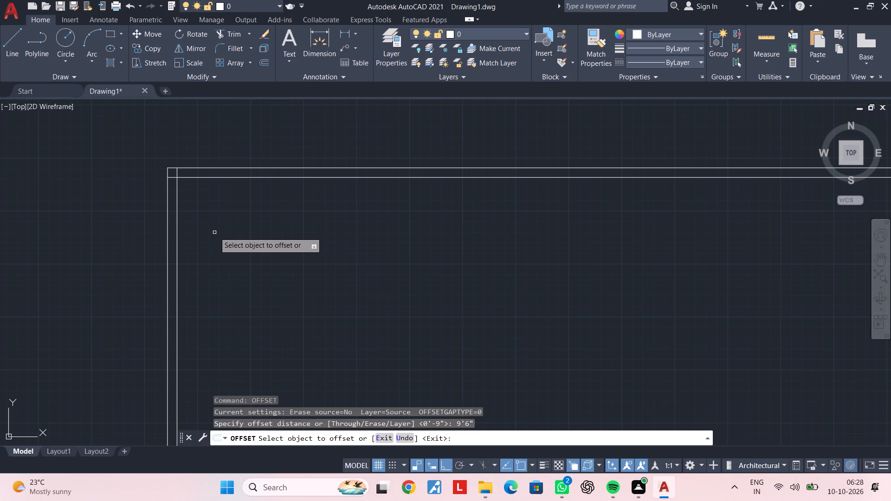
click(176, 213)
click(313, 222)
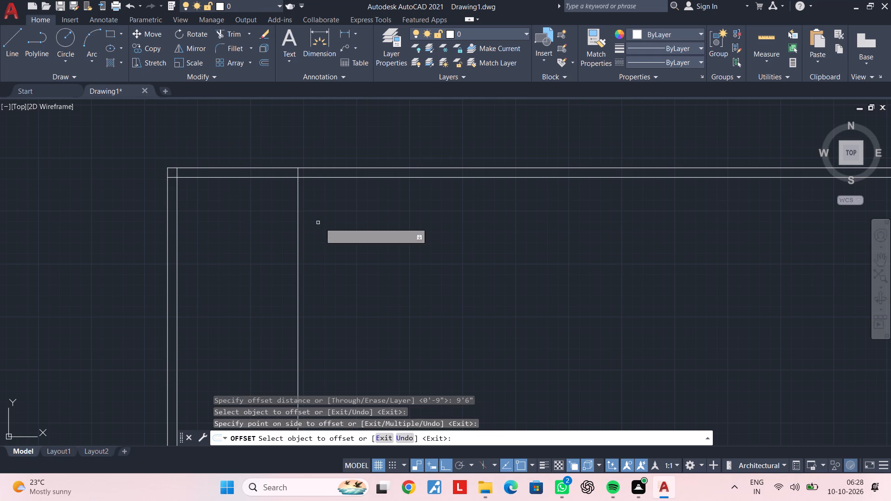
middle_drag(330, 226, 282, 218)
key(space)
Offset the new vertical partition line 4.5" to the right to give the partition its thickness.
key(space)
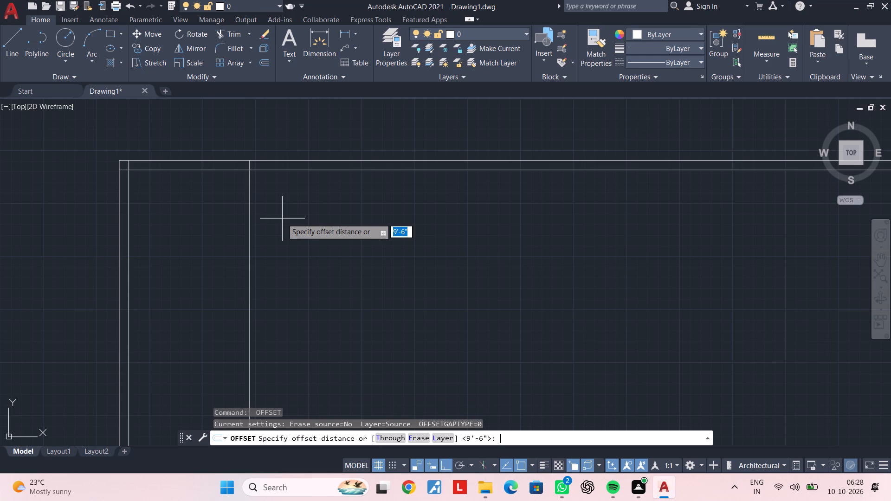
text(4.5")
key(Return)
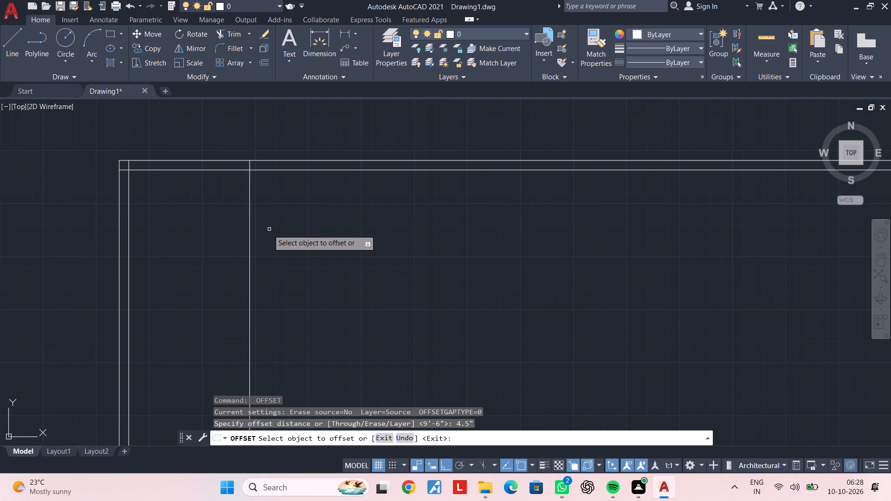
click(249, 232)
click(333, 232)
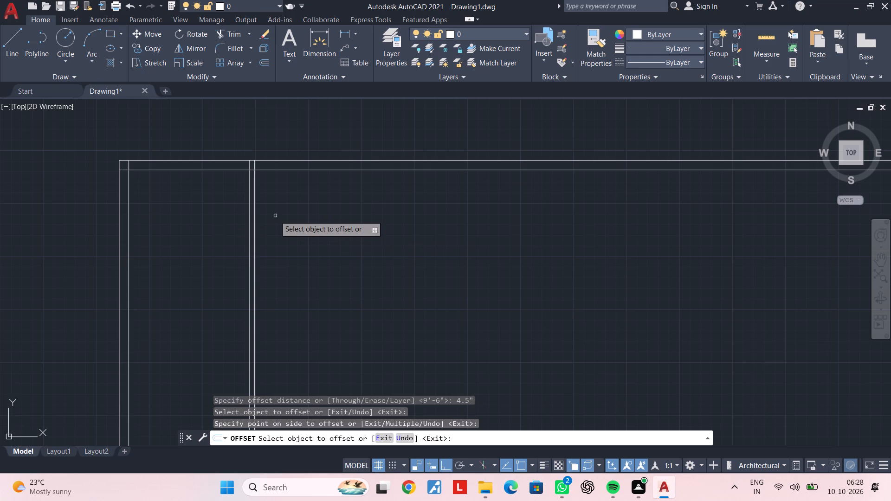
key(Escape)
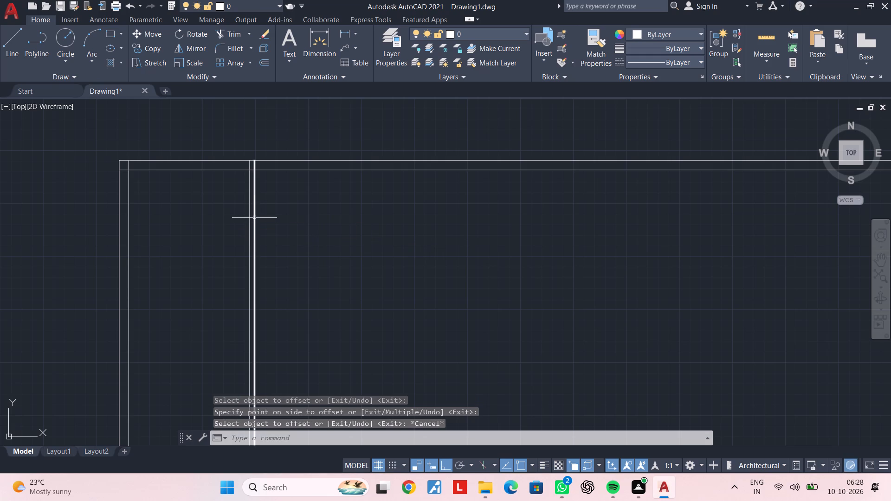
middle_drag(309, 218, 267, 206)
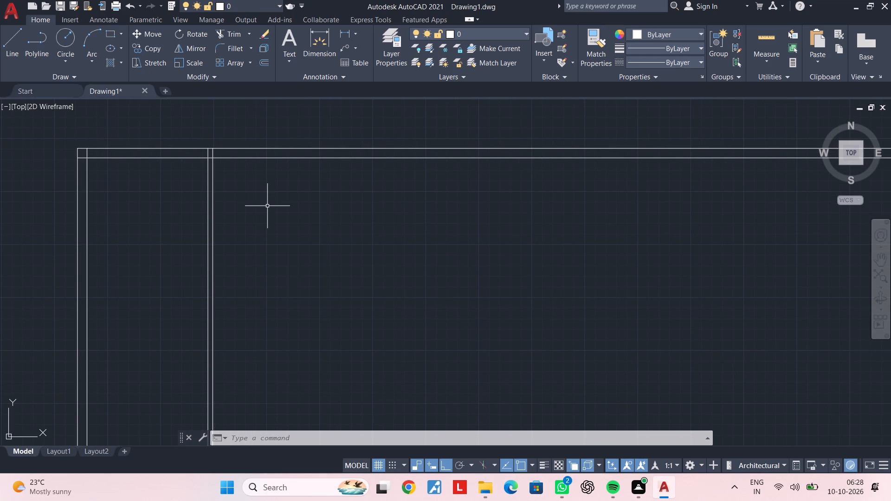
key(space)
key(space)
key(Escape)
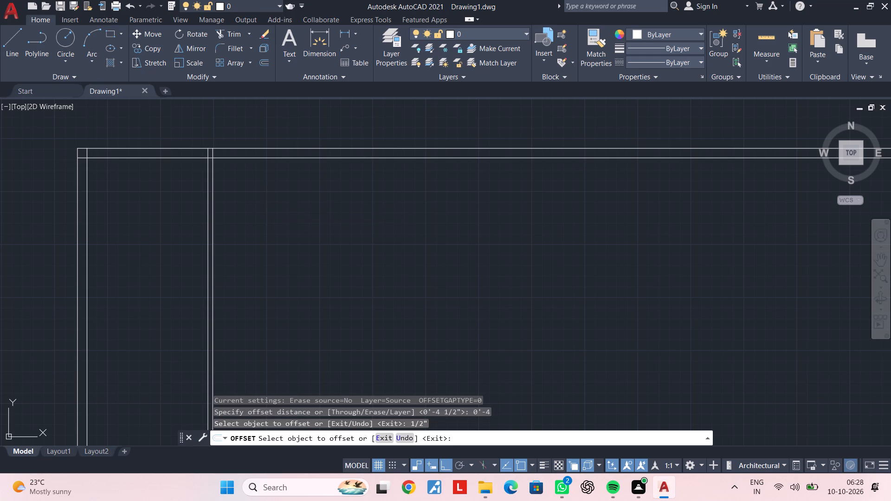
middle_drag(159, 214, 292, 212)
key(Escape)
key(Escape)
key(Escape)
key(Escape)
Offset the upper wall's inner line 8'6" downward into the plan.
text(of)
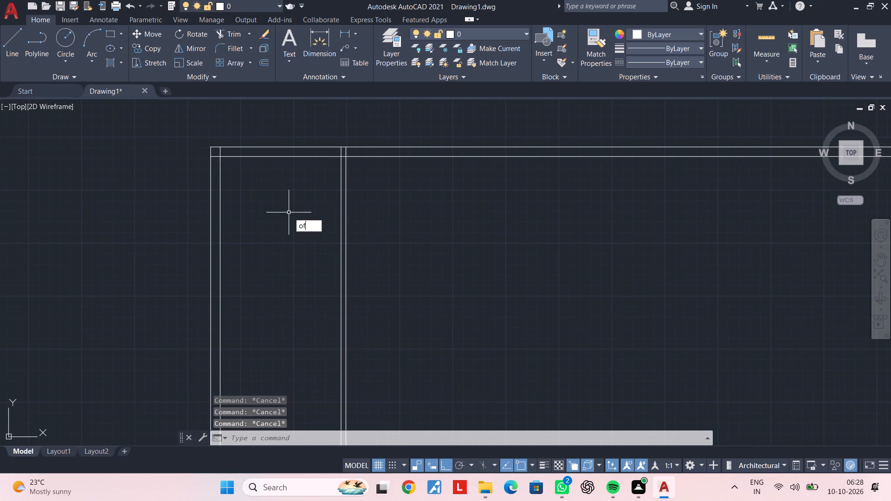
key(space)
text(8'6")
key(Return)
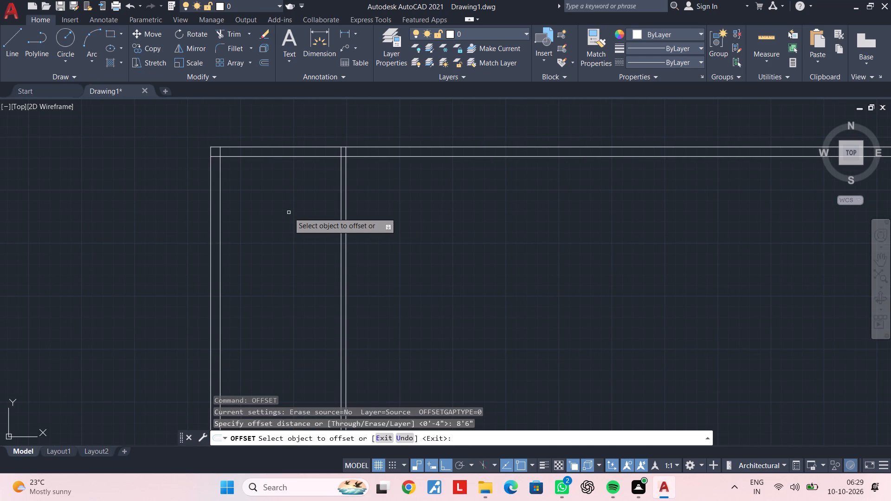
click(295, 157)
click(285, 278)
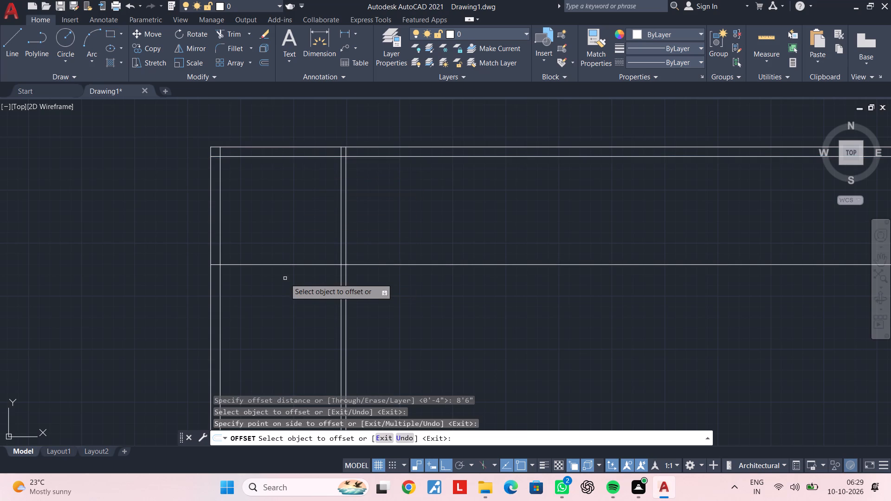
middle_drag(290, 277, 303, 253)
key(space)
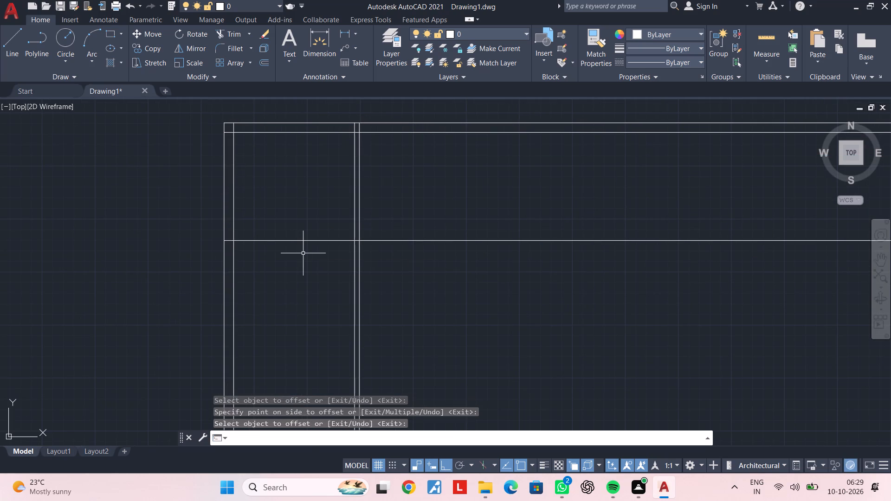
Offset the new horizontal partition line 4.5" downward to give the partition its thickness.
key(space)
text(4.5")
key(Return)
click(311, 240)
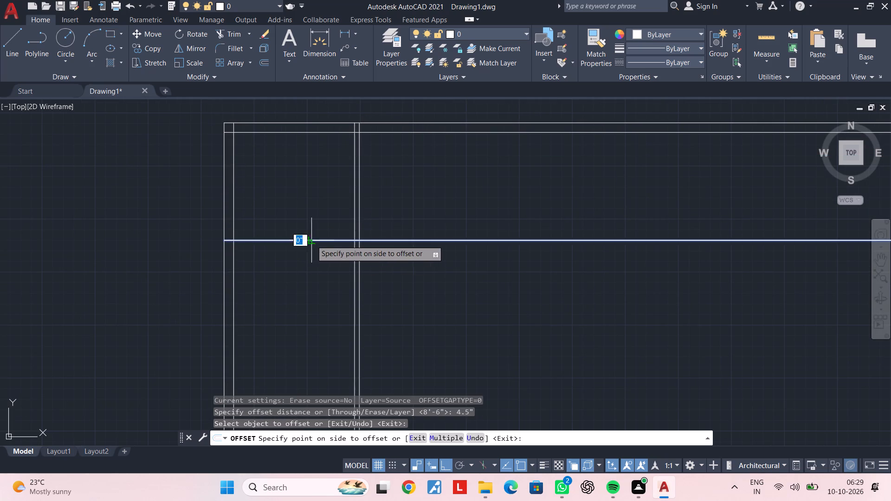
click(311, 264)
key(Escape)
middle_drag(431, 269, 373, 263)
key(Escape)
key(Escape)
Trim both vertical partition lines below the horizontal partition.
text(tr)
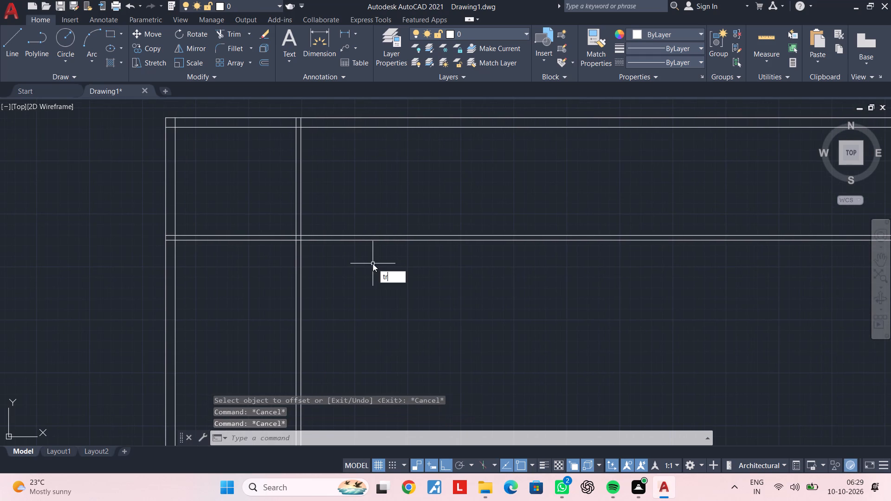
key(space)
click(373, 263)
click(229, 268)
key(Escape)
middle_drag(322, 251, 275, 278)
key(Escape)
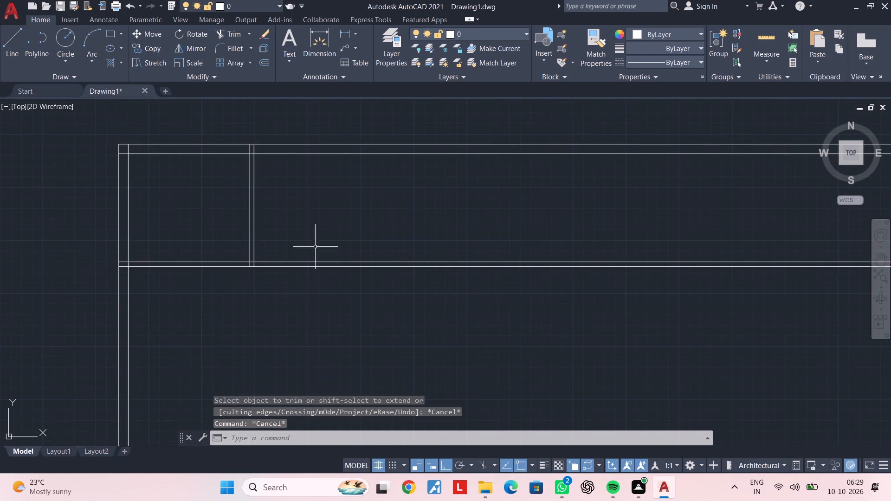
key(Escape)
key(Escape)
key(Escape)
Offset the horizontal partition's upper line 6'9" upward.
text(of)
key(space)
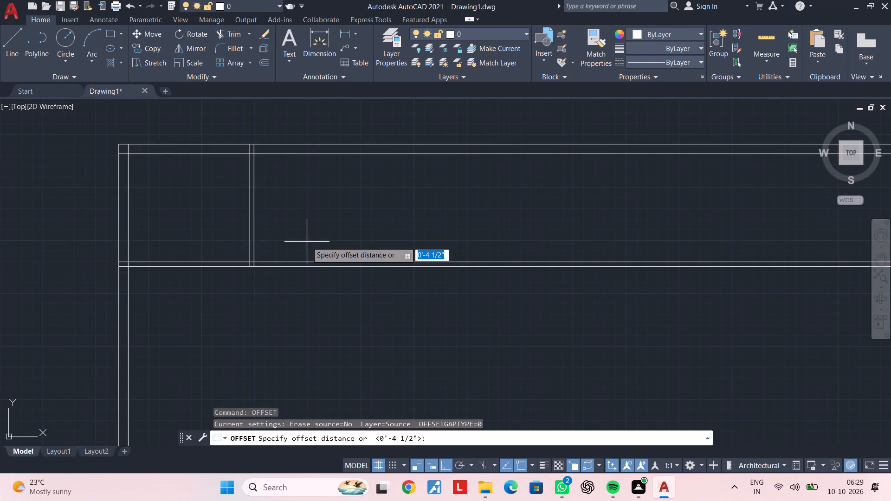
text(6'9")
key(Return)
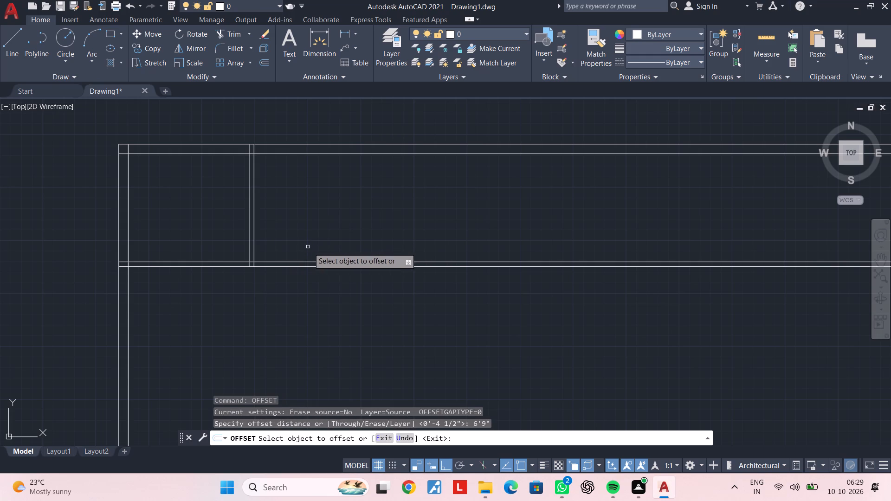
click(313, 261)
click(321, 193)
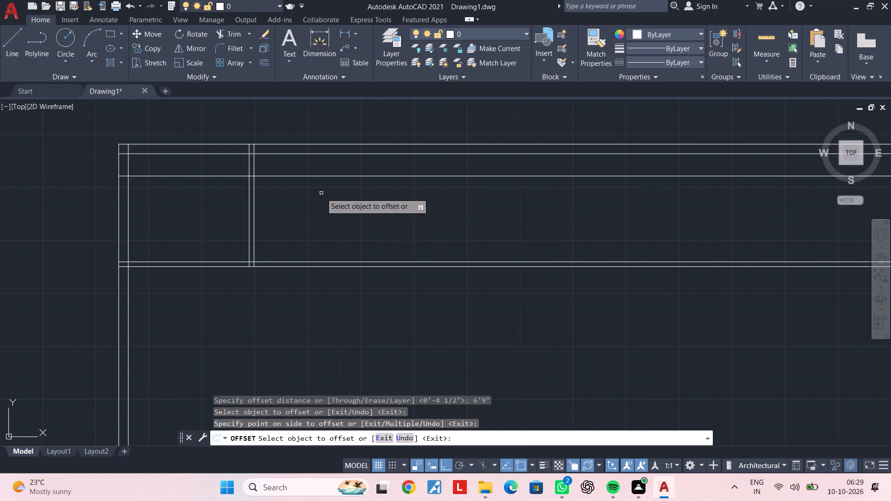
middle_drag(322, 195, 305, 233)
key(space)
Offset the new horizontal line 4.5" upward to form a second horizontal partition.
key(space)
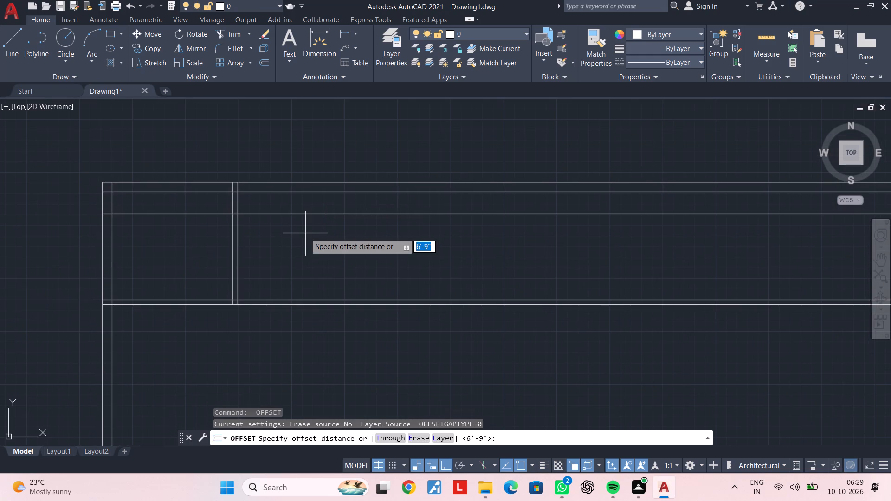
text(4)
text(.5")
key(Return)
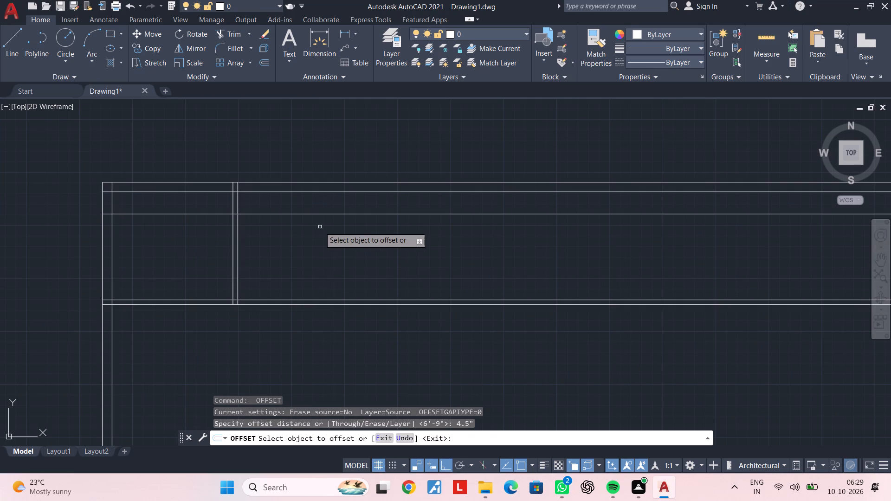
click(320, 212)
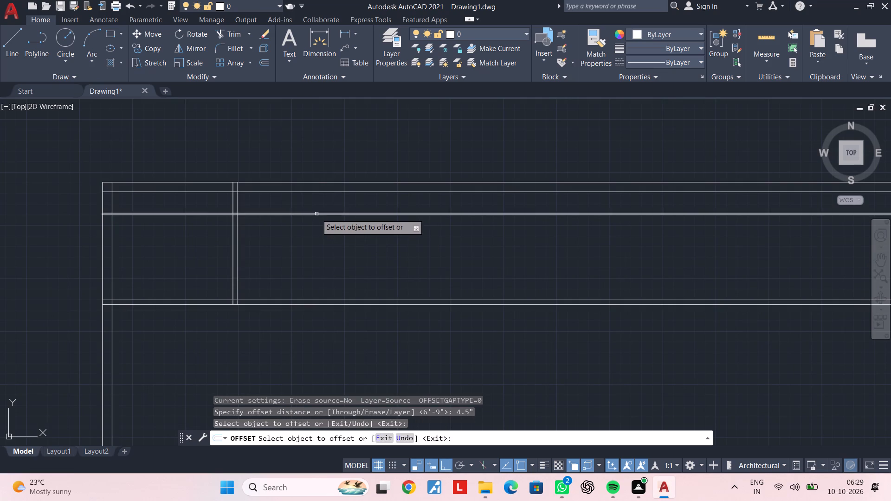
click(316, 214)
click(319, 202)
key(Escape)
key(Escape)
Trim the upper horizontal partition's two lines between the left wall and the vertical partition.
key(t)
key(r)
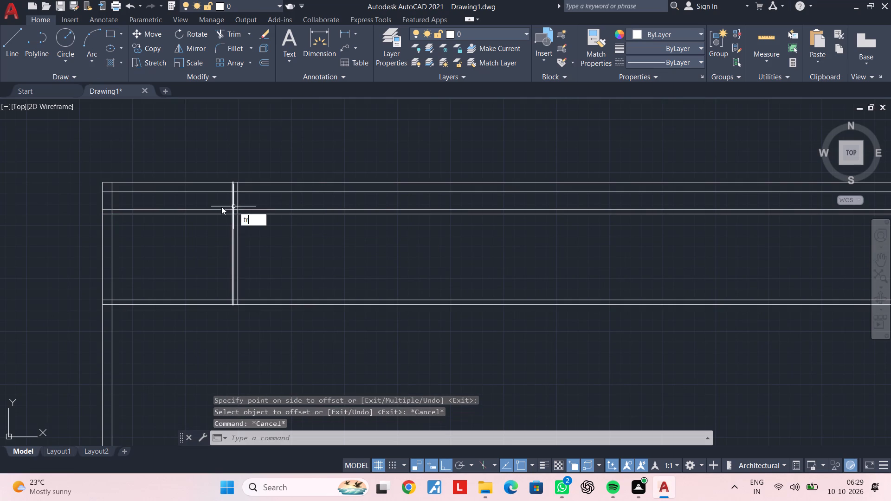
key(space)
click(208, 199)
click(201, 233)
key(Escape)
Erase the two short leftover line pieces of the upper partition inside the left wall.
scroll(88, 195, up, 2)
click(77, 197)
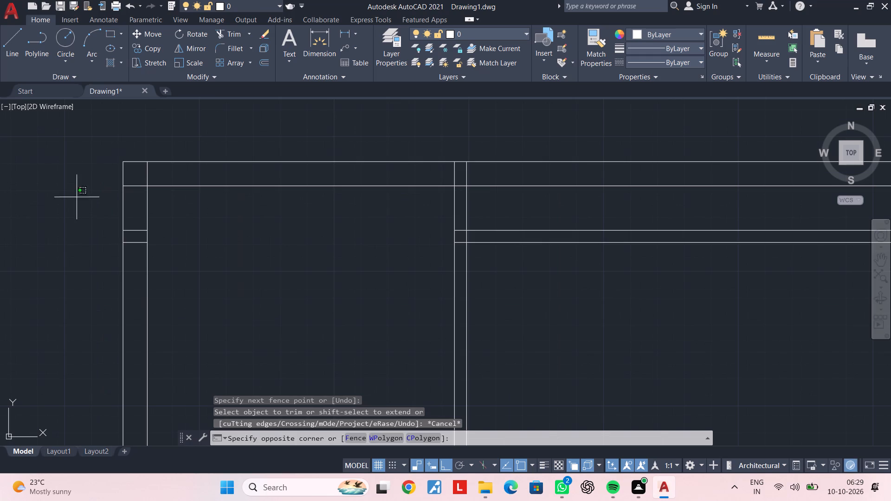
click(216, 274)
key(Delete)
key(Escape)
key(Escape)
scroll(665, 333, down, 1)
middle_drag(712, 331, 638, 307)
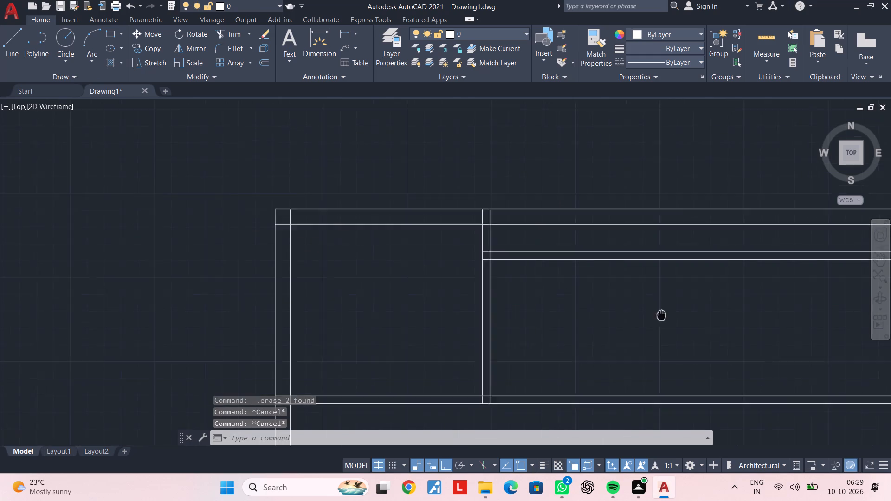
Offset the vertical partition's right line 4'5.8" to the right.
middle_drag(638, 307, 311, 200)
middle_drag(278, 202, 248, 270)
key(Escape)
key(Escape)
key(Escape)
text(of)
key(space)
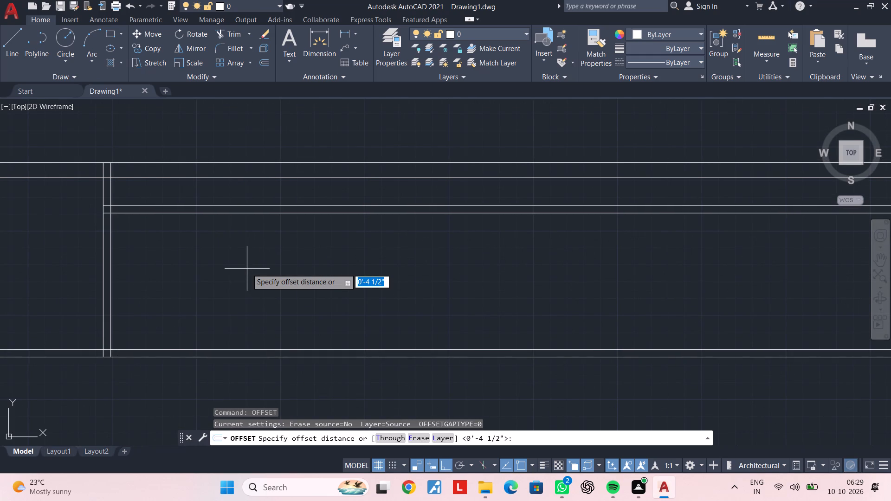
text(4')
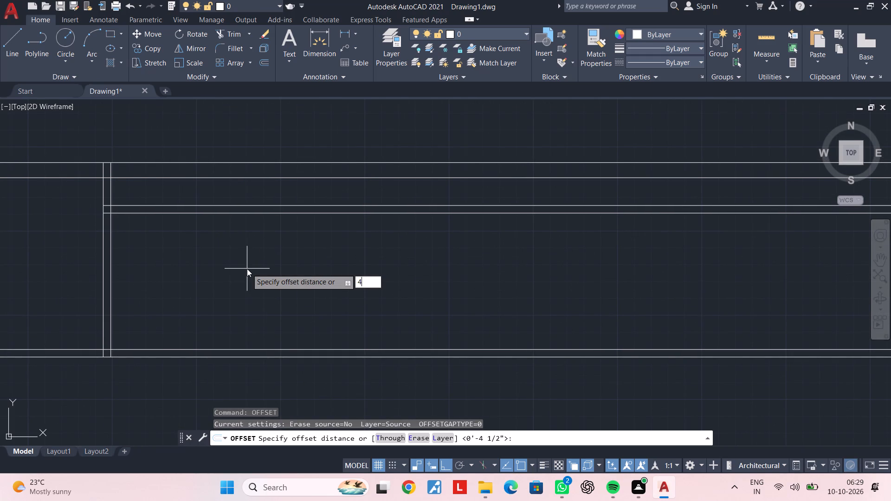
text(1.)
key(BackSpace)
key(BackSpace)
key(2)
key(BackSpace)
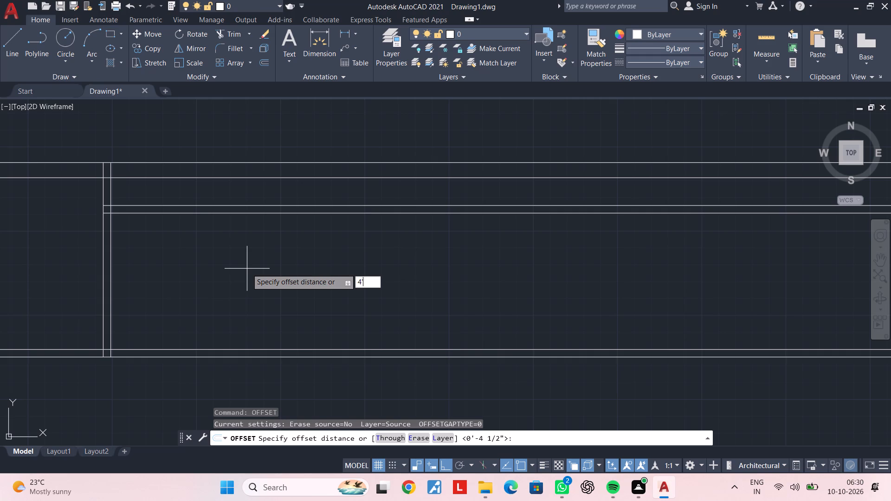
text(5.8")
key(Return)
click(110, 275)
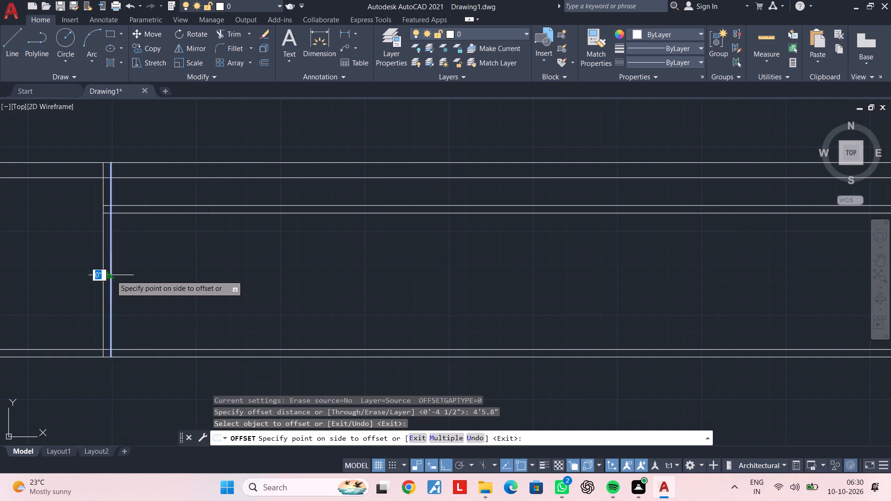
click(319, 276)
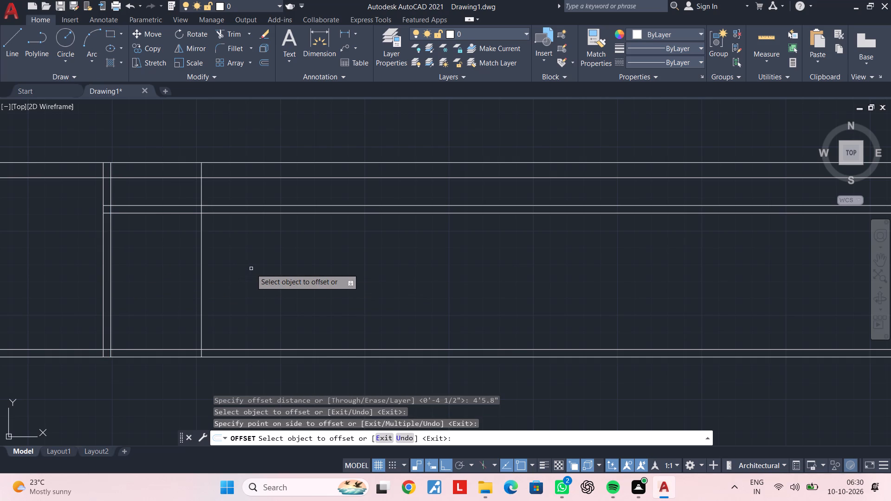
middle_drag(249, 268, 214, 264)
key(space)
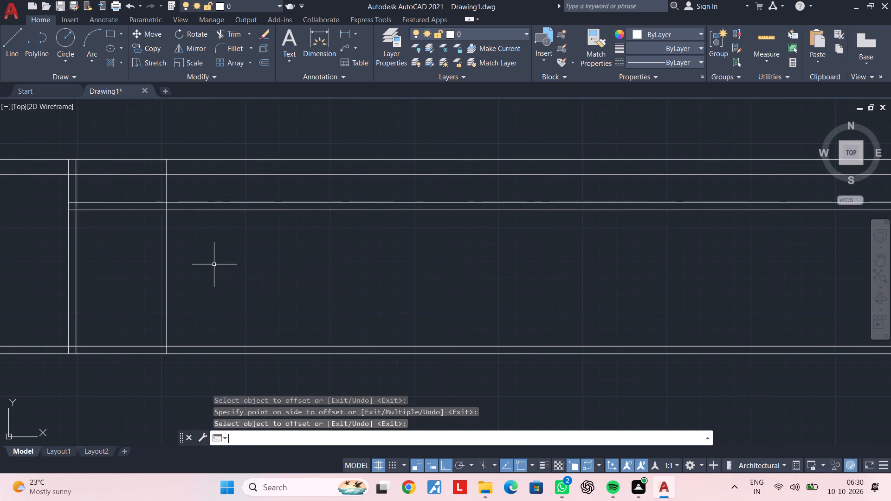
Offset the new vertical line 9" to the right to form a second vertical wall.
key(space)
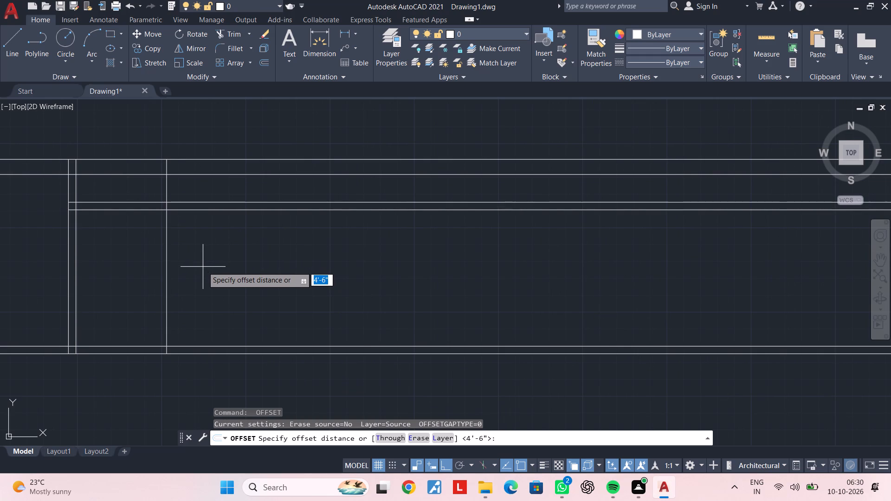
key(9)
key(shift+quotedbl)
key(Return)
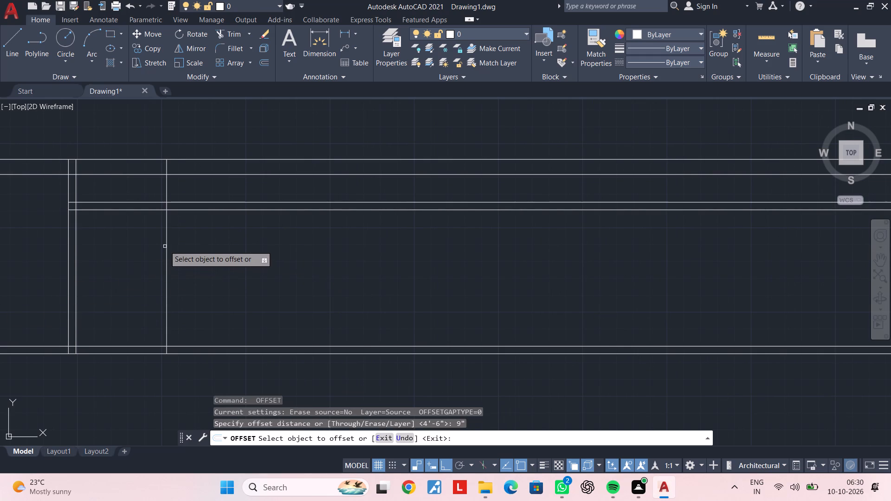
click(166, 245)
click(235, 245)
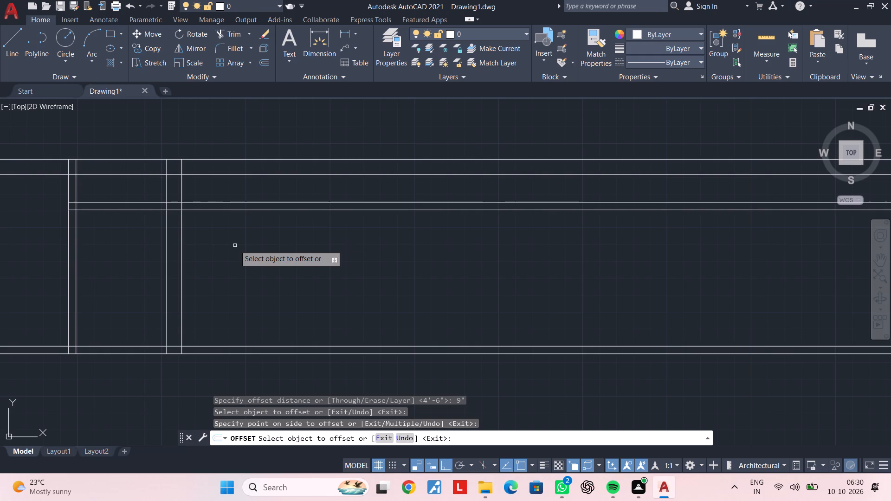
key(space)
Offset the 9" vertical wall's right line 4'7.5" to the right.
key(space)
text(4')
text(7.5")
key(Return)
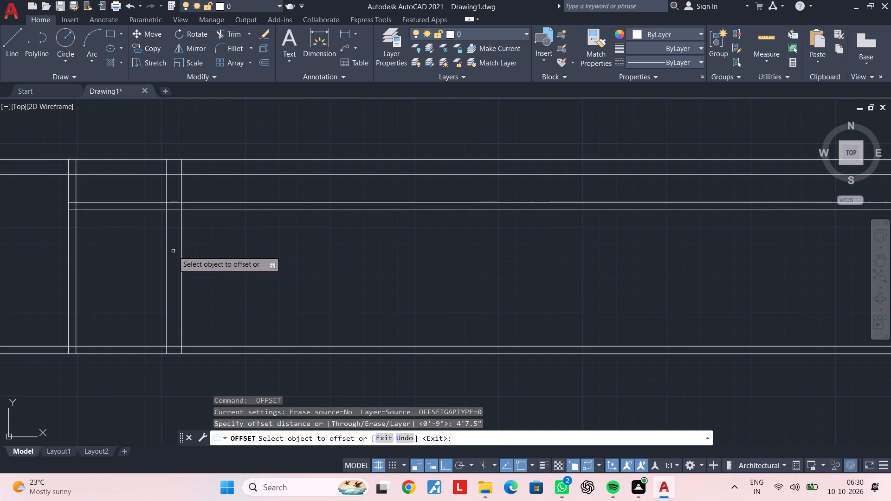
click(181, 247)
click(328, 247)
key(space)
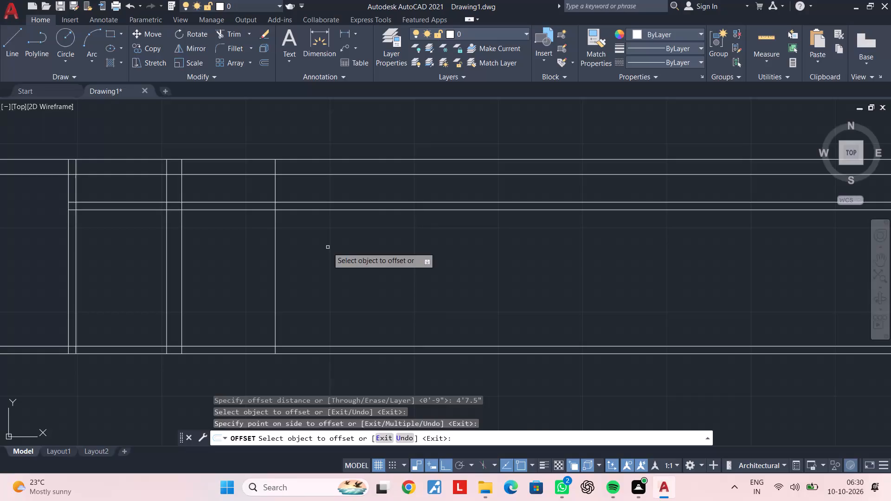
Offset the newest vertical line 4.5" to the right to form a third vertical partition.
key(space)
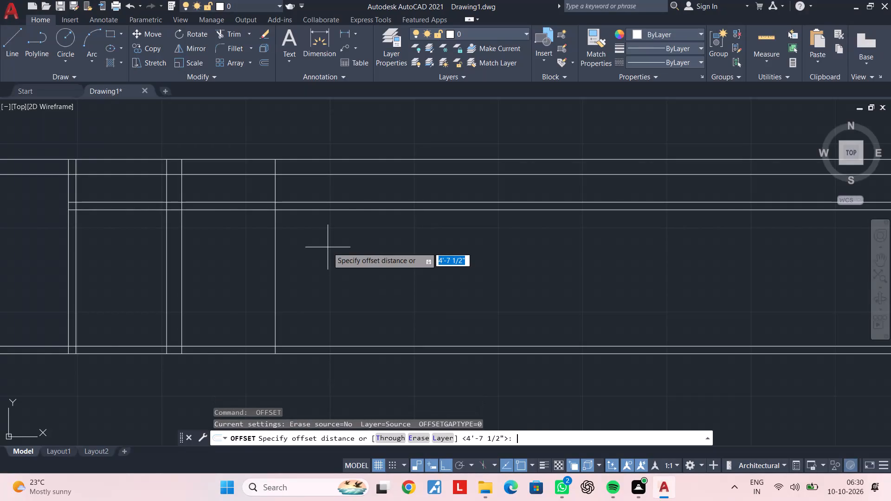
text(4.5")
key(Return)
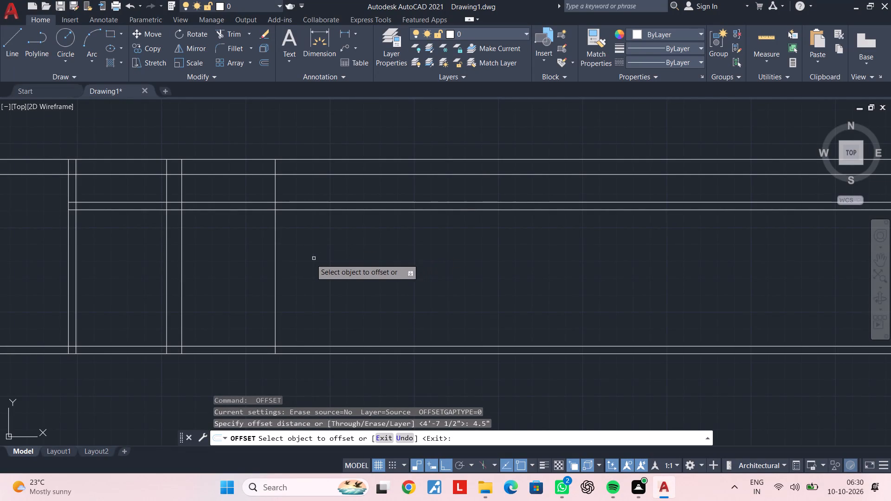
click(276, 262)
click(357, 260)
key(Escape)
key(Escape)
Trim the 9" vertical wall's two lines between the top outer wall and the upper horizontal partition.
text(tr)
key(space)
click(211, 189)
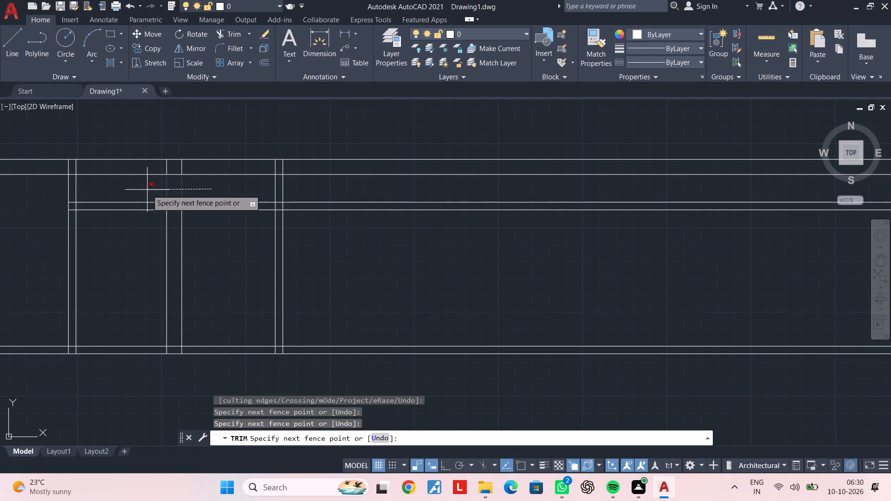
click(147, 190)
key(Escape)
Erase the two short leftover pieces of the 9" vertical wall inside the top outer wall.
click(142, 146)
click(189, 180)
key(Delete)
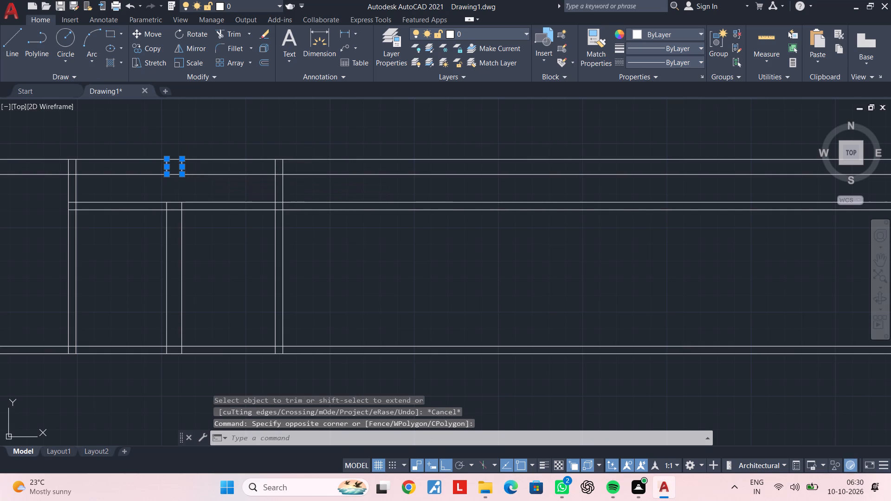
key(Escape)
key(Escape)
Trim the lower horizontal partition's two lines between the 9" vertical wall and the third vertical partition.
middle_drag(354, 234, 342, 209)
key(Escape)
middle_drag(297, 229, 326, 227)
key(Escape)
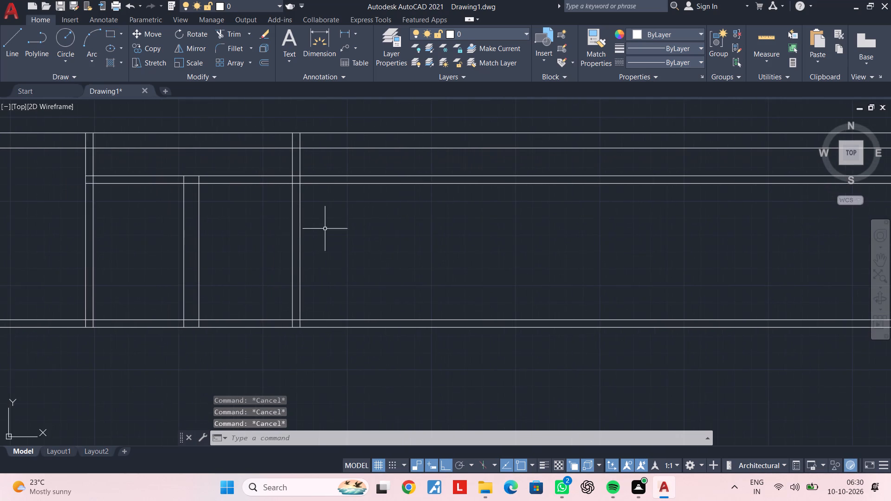
key(Escape)
middle_drag(269, 263, 296, 240)
key(Escape)
key(Escape)
text(tr)
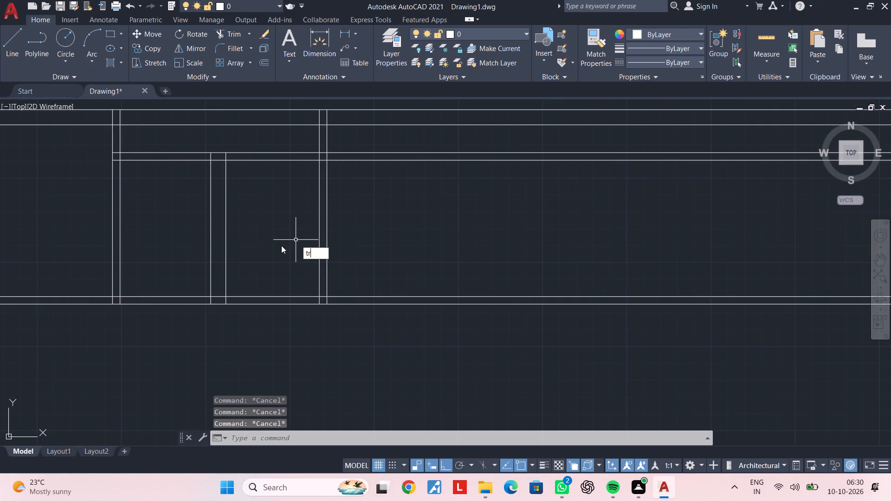
key(space)
click(255, 264)
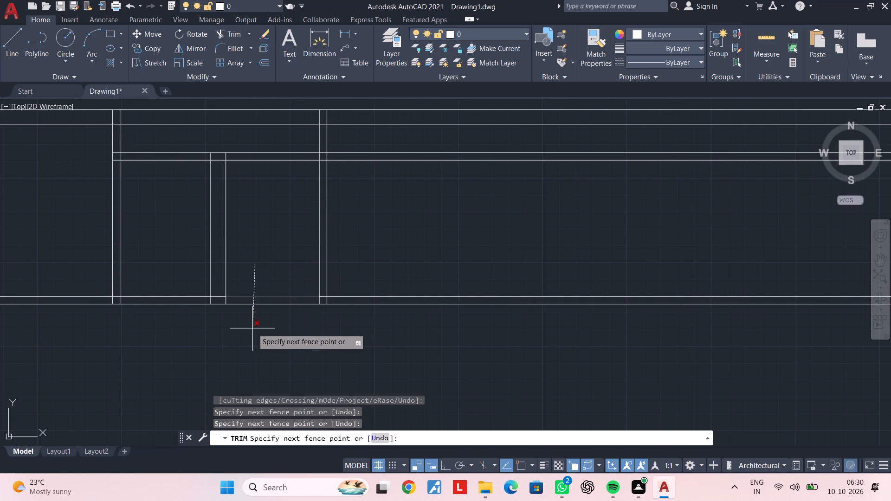
click(252, 329)
key(Escape)
Erase the lower horizontal partition's two remaining lines from the third vertical partition to the right.
click(435, 351)
click(410, 275)
key(Delete)
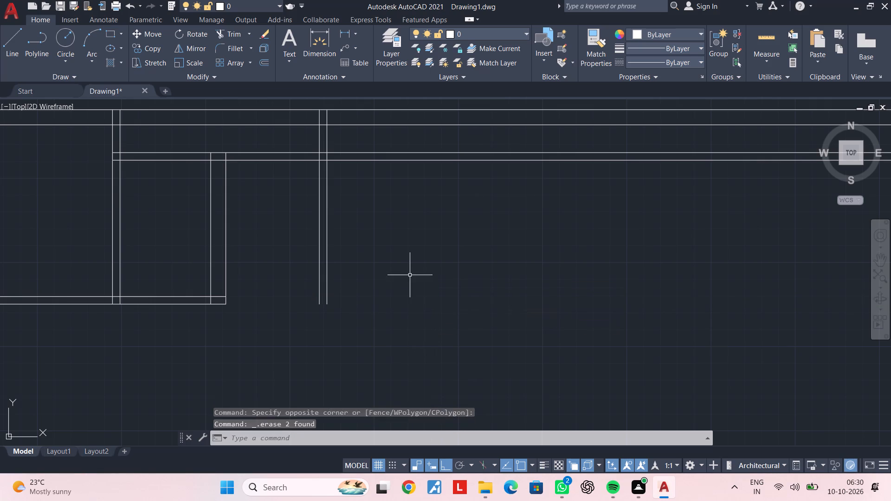
key(Escape)
key(Escape)
Offset the upper horizontal partition's lower line 7'4.5" downward.
middle_drag(293, 232, 303, 261)
key(Escape)
key(Escape)
key(Escape)
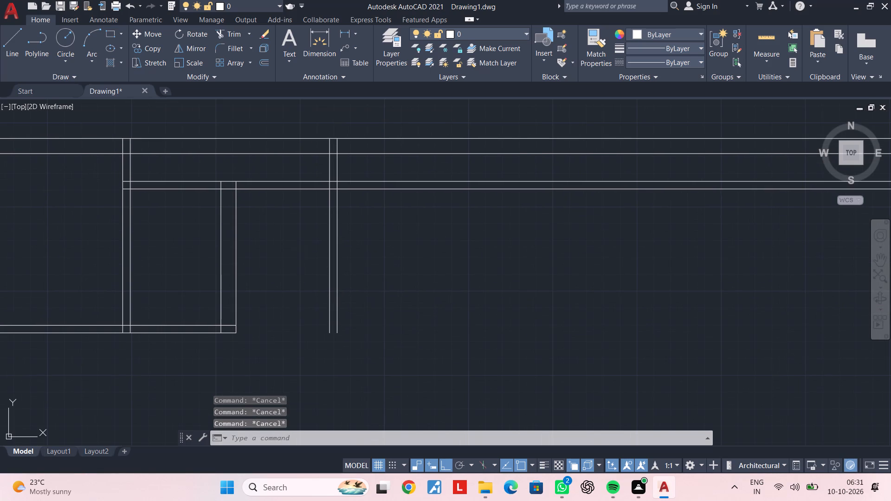
key(Escape)
text(of)
key(space)
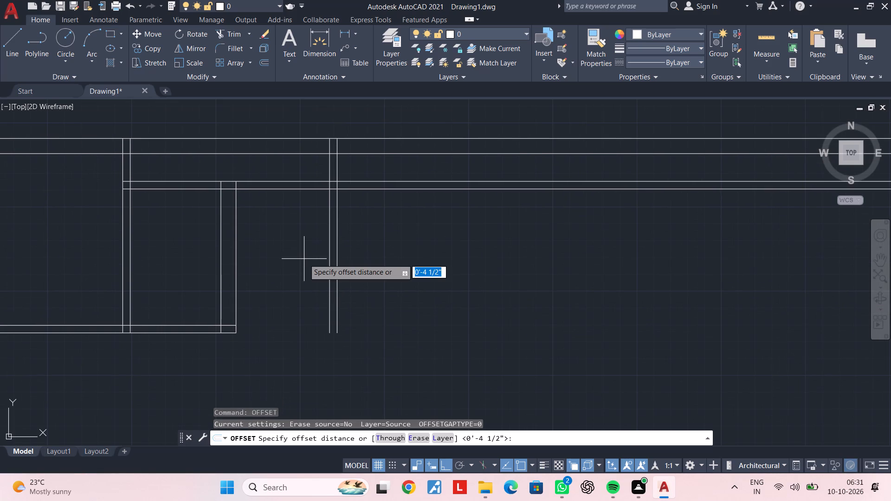
key(7)
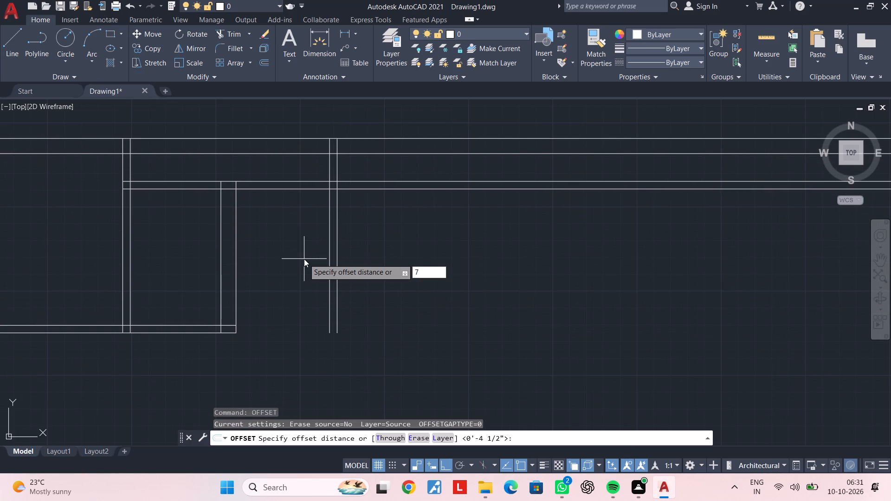
key(apostrophe)
text(4.5")
key(Return)
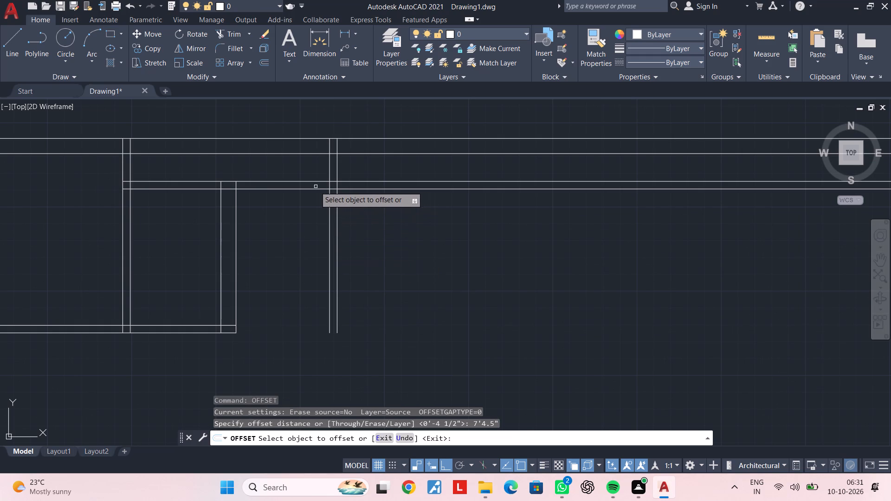
click(310, 189)
click(285, 369)
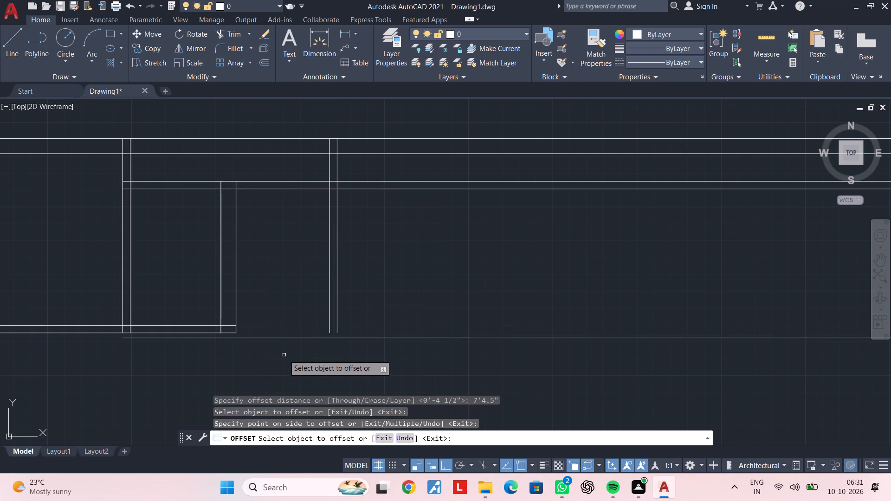
key(space)
Offset the new horizontal line 4.5" downward to form another horizontal partition.
key(space)
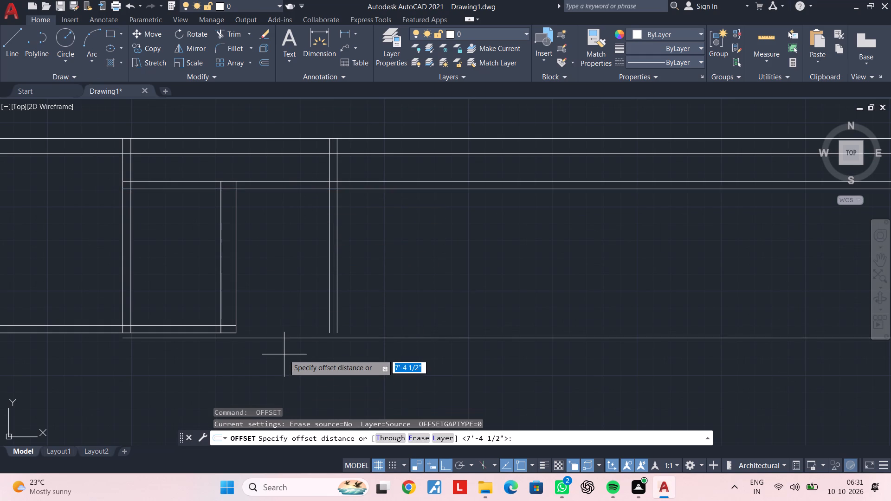
text(4.5")
key(Return)
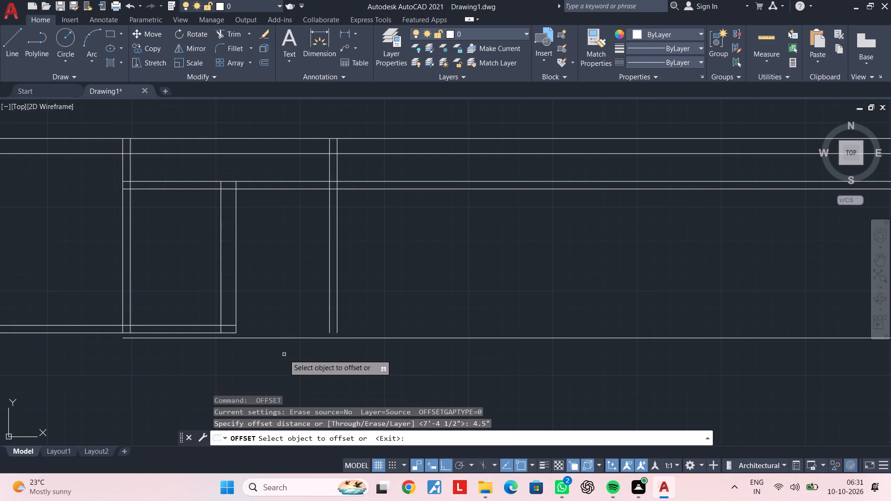
click(285, 336)
click(285, 337)
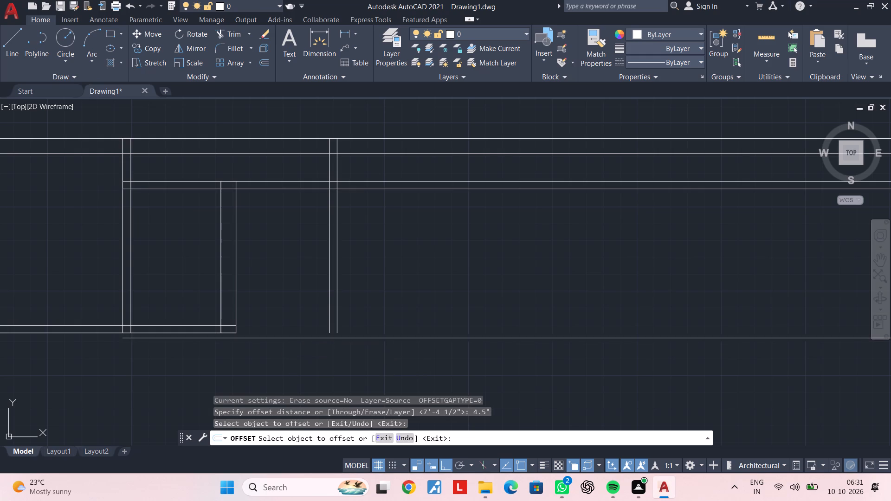
click(283, 373)
key(Escape)
Extend both lines of the 9" vertical wall and of the third vertical partition down to the new horizontal partition's lower line.
middle_drag(285, 369, 293, 332)
key(Escape)
key(Escape)
text(ex)
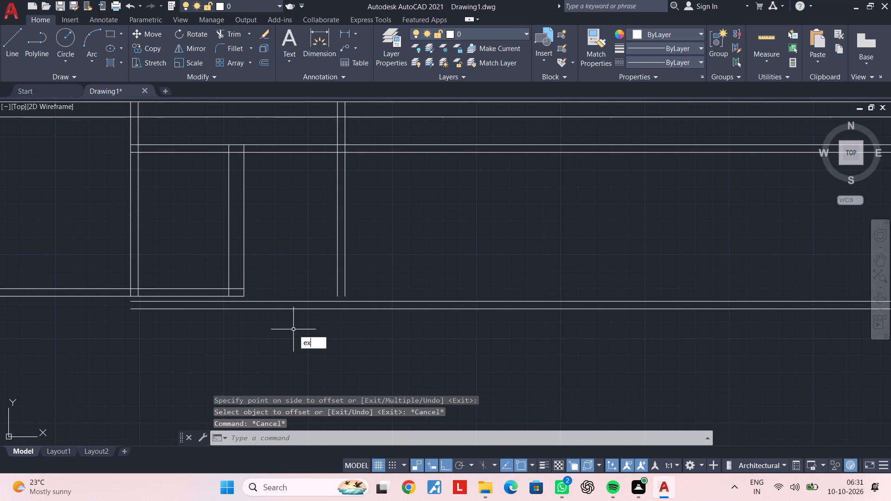
key(space)
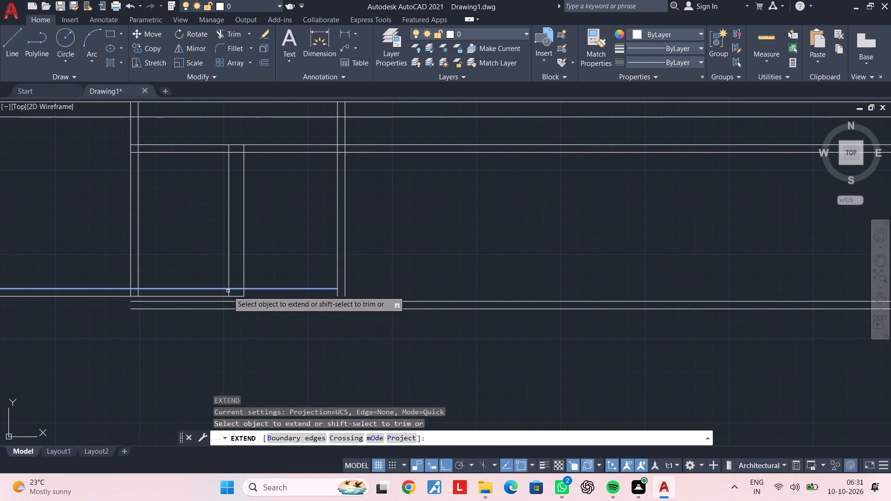
double_click(228, 292)
click(228, 292)
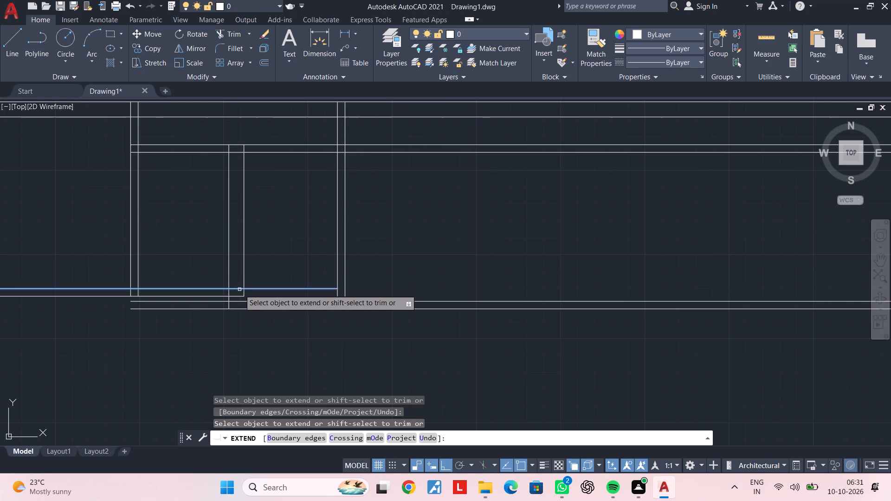
click(243, 293)
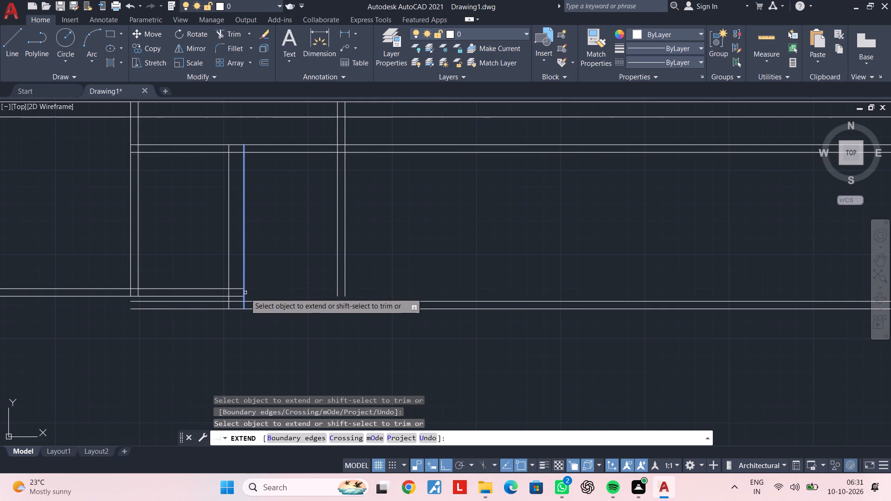
click(245, 293)
click(336, 295)
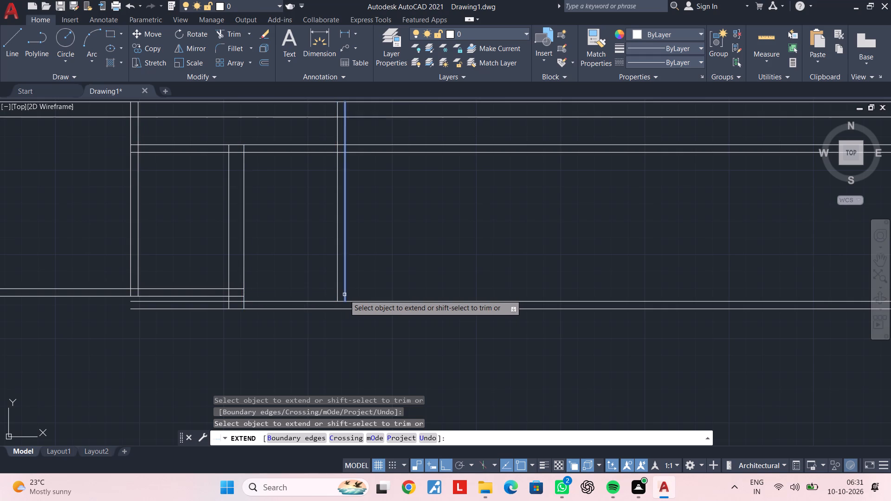
click(344, 295)
click(344, 295)
click(352, 295)
click(325, 295)
key(Escape)
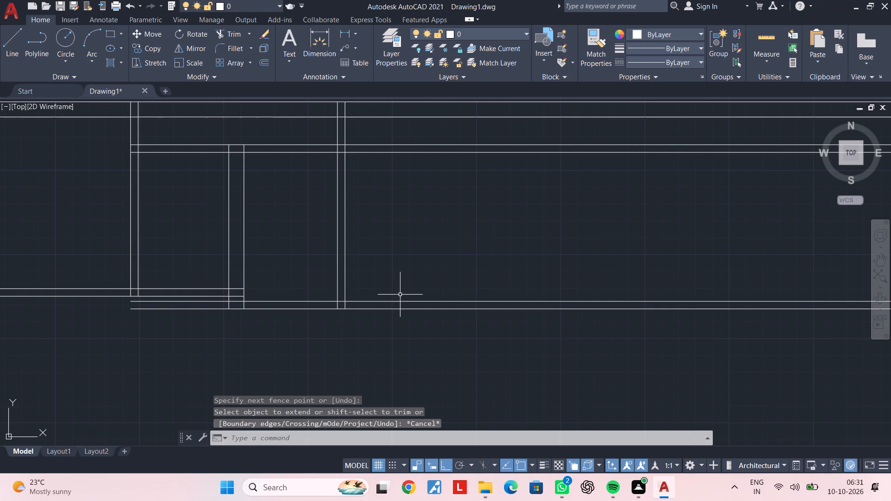
key(Escape)
Trim the new horizontal partition's two lines beyond the 9" vertical wall on the left and beyond the third vertical partition on the right.
key(t)
key(r)
scroll(394, 294, up, 1)
key(space)
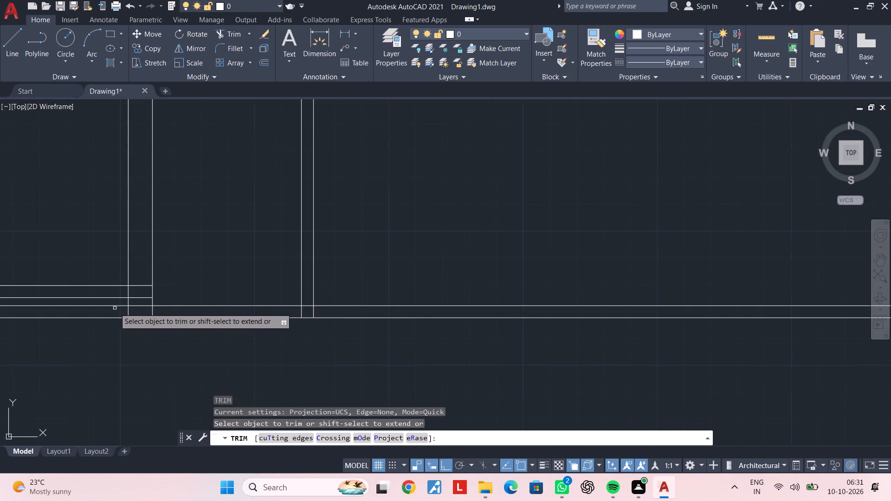
scroll(115, 308, up, 3)
click(121, 291)
click(112, 359)
scroll(112, 359, down, 4)
middle_drag(126, 354, 275, 321)
click(467, 360)
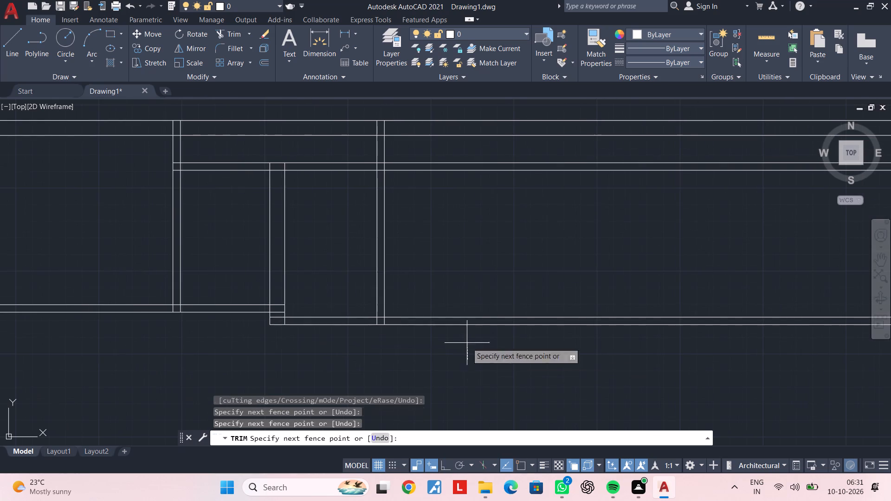
click(463, 279)
middle_drag(462, 273, 425, 321)
key(Escape)
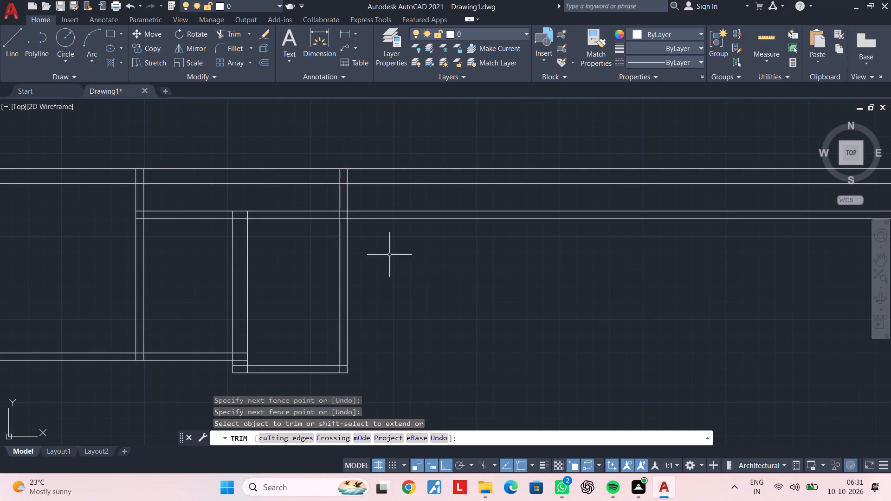
key(Escape)
key(Escape)
Trim the upper horizontal partition's two lines to the right of the third vertical partition.
middle_drag(396, 282, 351, 249)
key(Escape)
scroll(347, 245, down, 1)
middle_drag(347, 245, 416, 245)
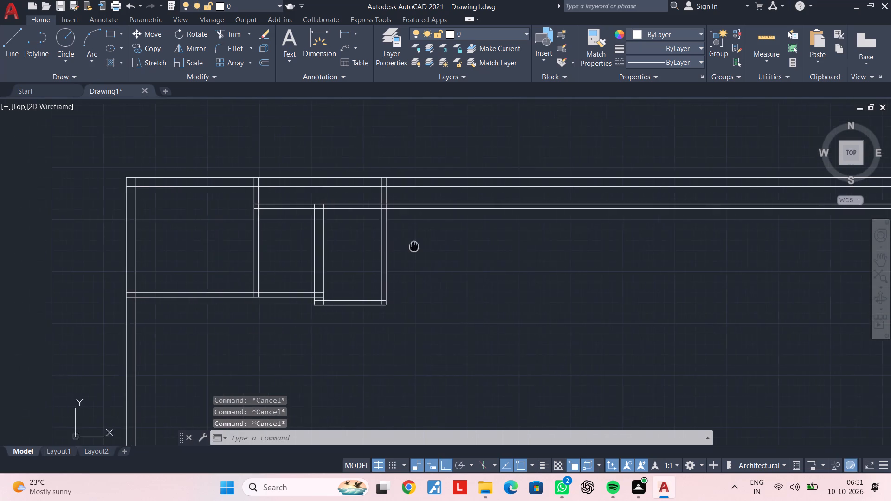
middle_drag(416, 245, 419, 245)
scroll(419, 244, up, 1)
middle_drag(421, 246, 374, 255)
key(Escape)
key(Escape)
key(Escape)
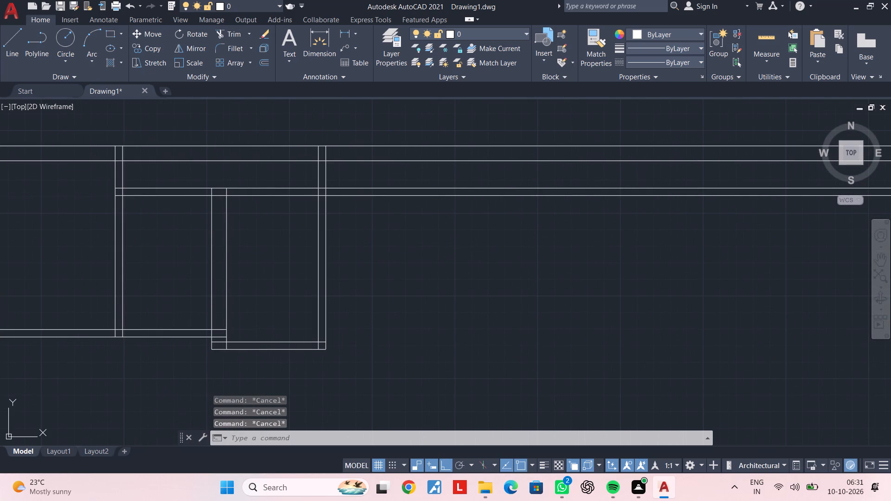
key(Escape)
key(Escape)
key(Escape)
key(Escape)
middle_drag(480, 253, 440, 257)
key(t)
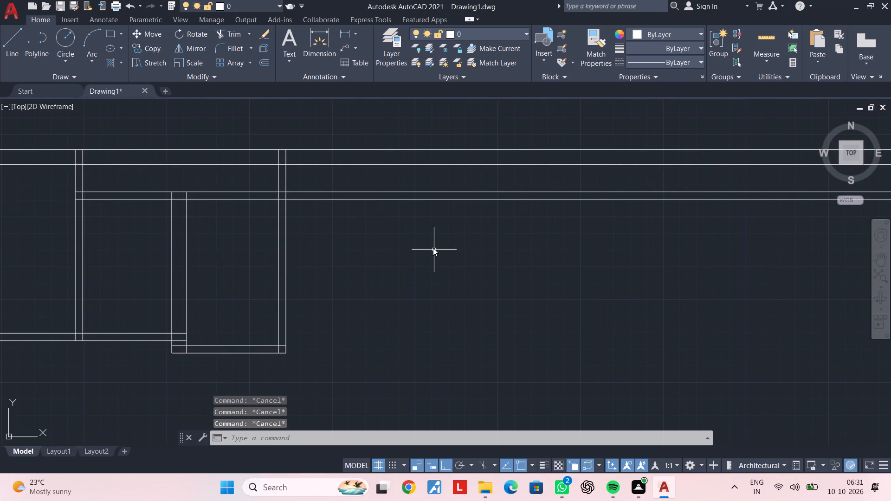
key(r)
key(space)
click(434, 242)
click(423, 173)
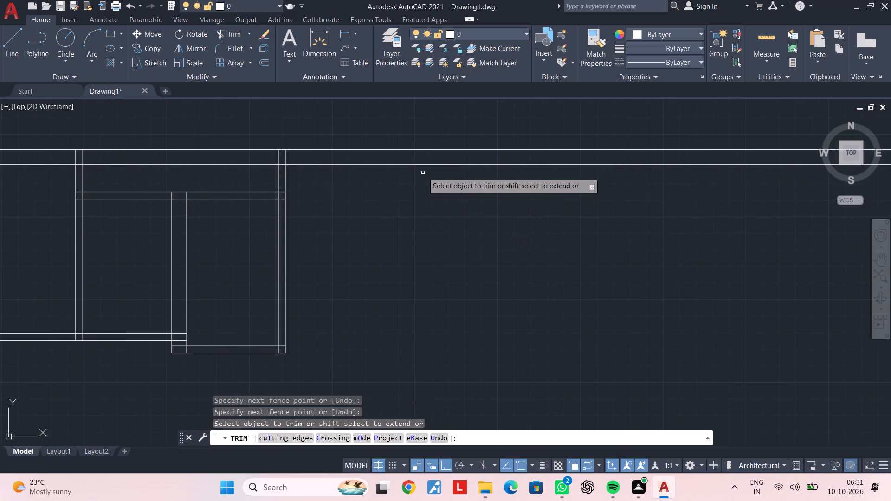
key(Escape)
scroll(476, 206, down, 1)
middle_drag(464, 211, 345, 206)
key(Escape)
middle_drag(345, 206, 476, 211)
key(Escape)
key(Escape)
key(Escape)
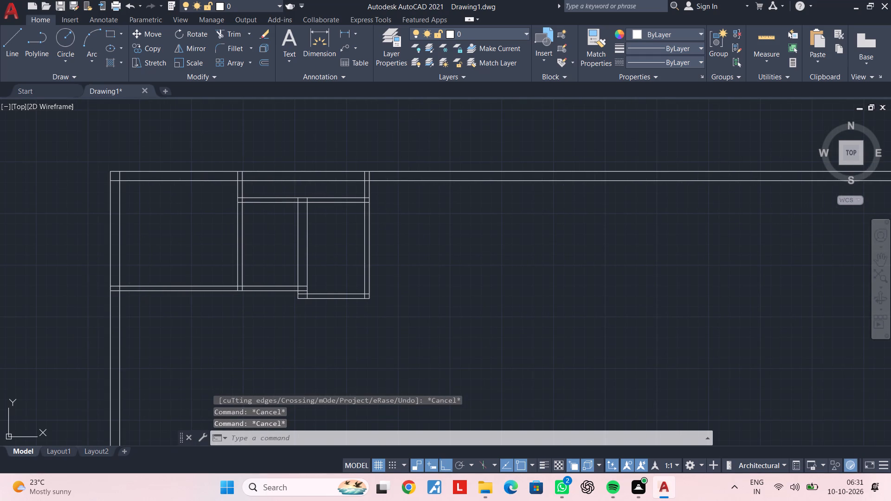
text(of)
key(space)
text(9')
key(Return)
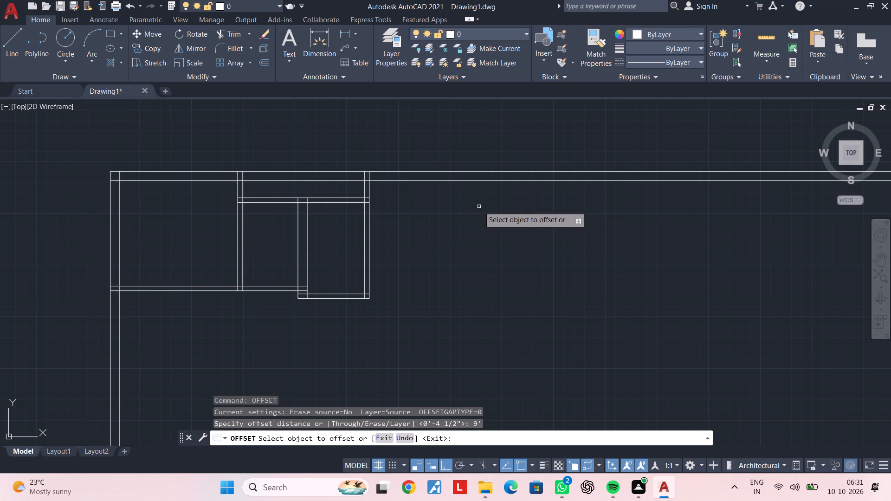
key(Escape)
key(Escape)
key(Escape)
Offset the top outer wall's inner line 9'6" downward.
text(of 9'6")
key(Return)
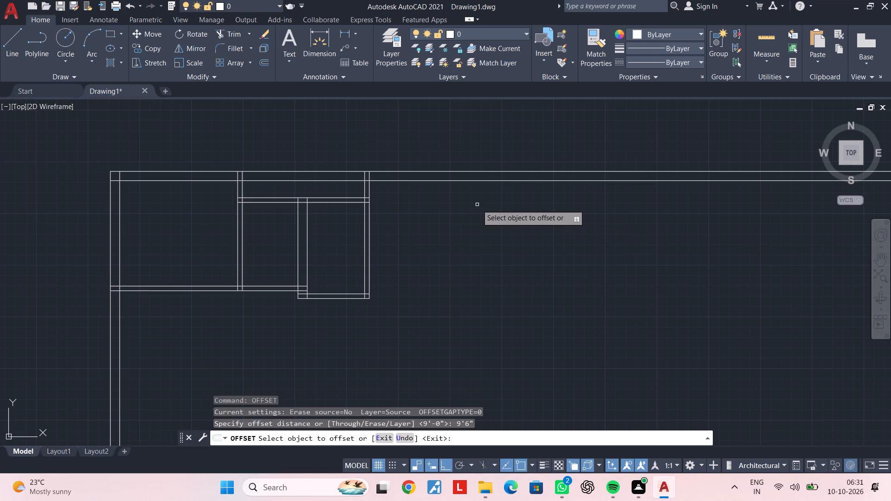
click(504, 181)
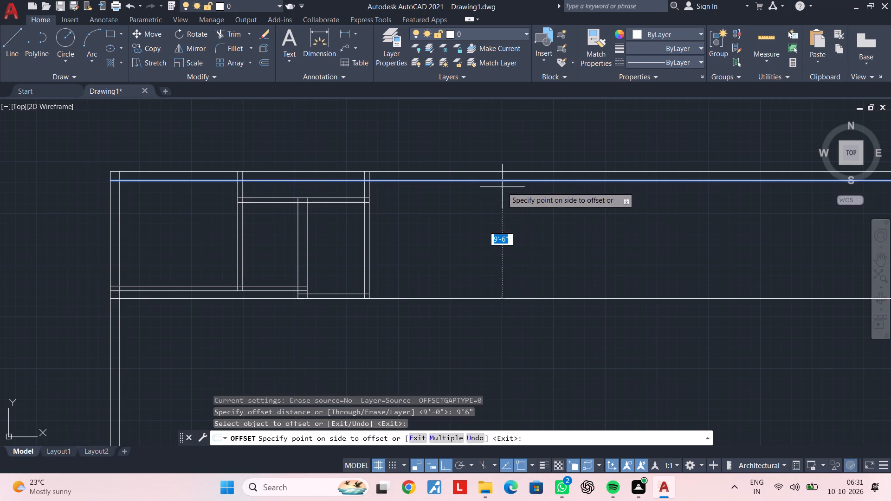
click(475, 312)
Offset the new horizontal line 4.5" downward to form a lower horizontal partition.
scroll(416, 313, up, 2)
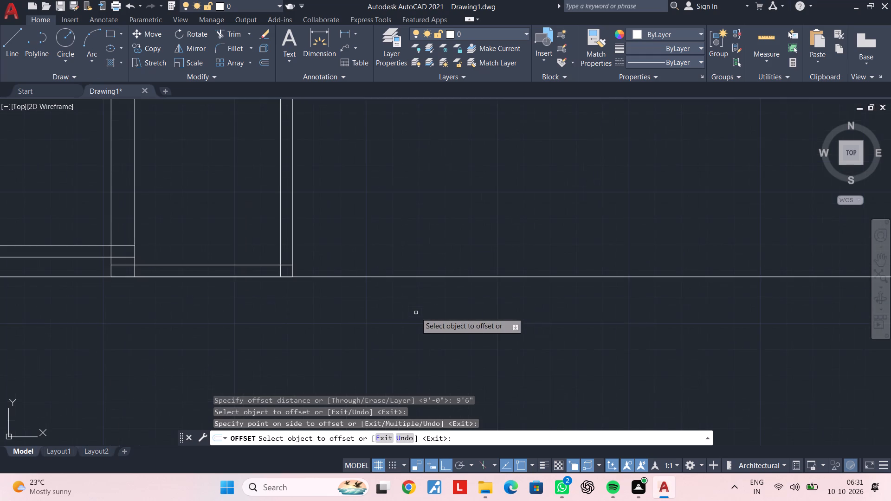
middle_drag(395, 310, 462, 298)
key(space)
key(space)
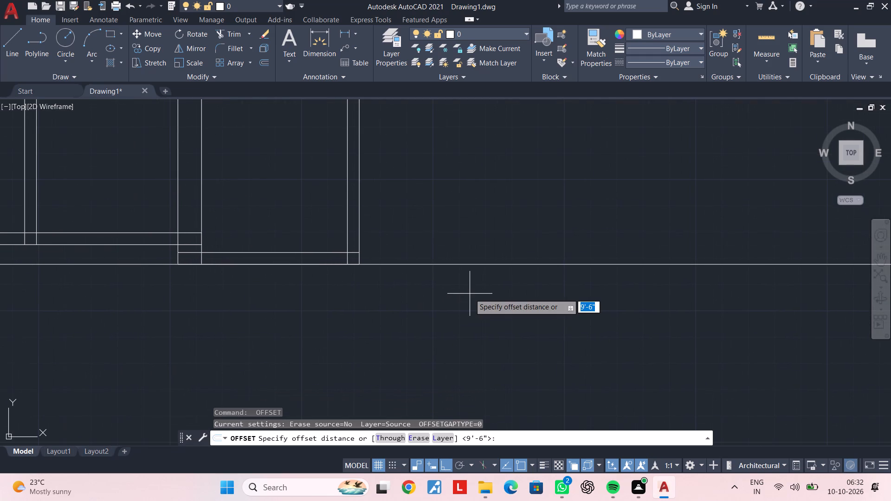
text(4.5")
key(Return)
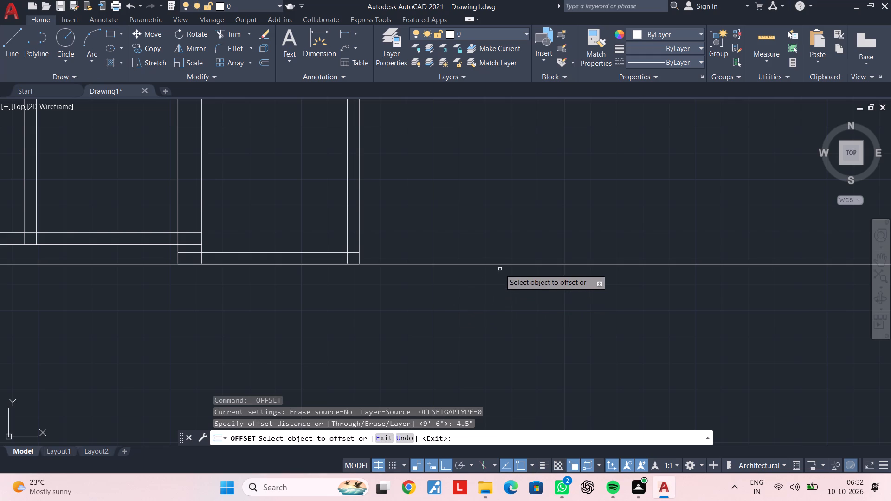
click(504, 265)
click(503, 302)
key(Escape)
Extend the 9" vertical wall's two lines down to the new partition's lower line.
scroll(301, 317, down, 2)
middle_drag(327, 318, 426, 315)
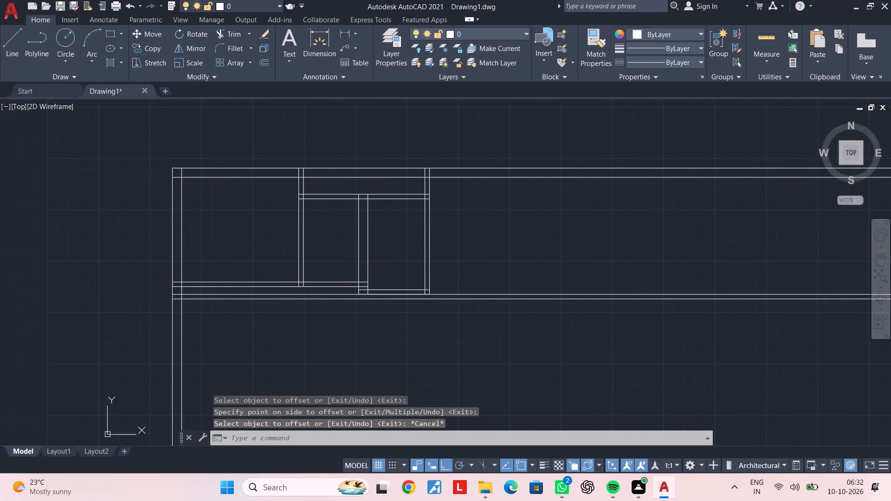
key(Escape)
text(ex)
key(space)
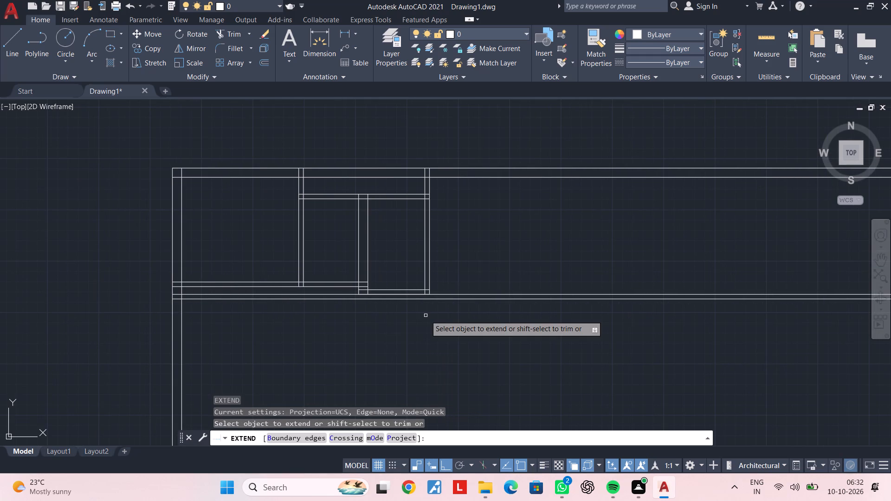
scroll(356, 287, up, 3)
click(299, 228)
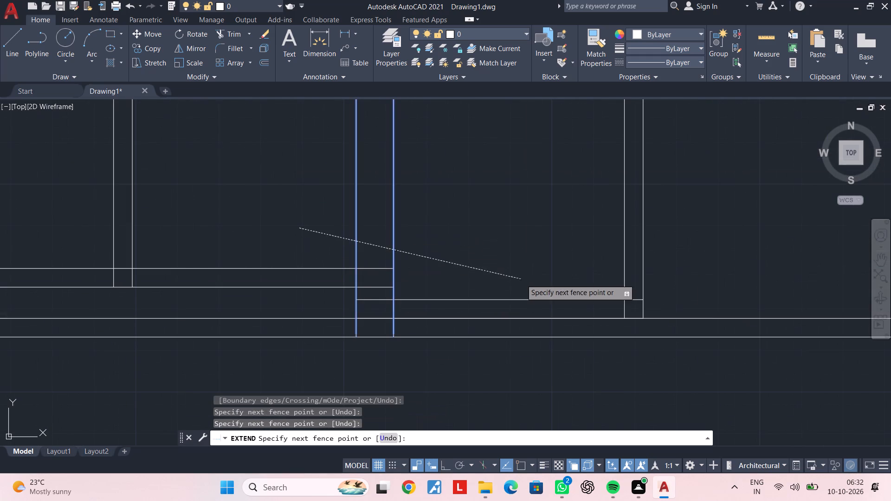
click(521, 279)
key(Escape)
key(Escape)
Trim the new lower partition's two lines to the left of the 9" vertical wall.
key(t)
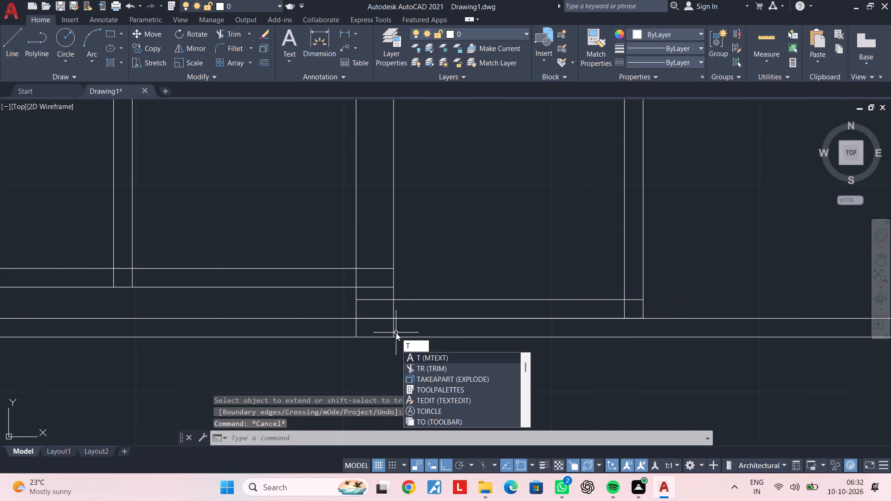
text(r)
key(space)
click(311, 362)
click(302, 303)
key(Escape)
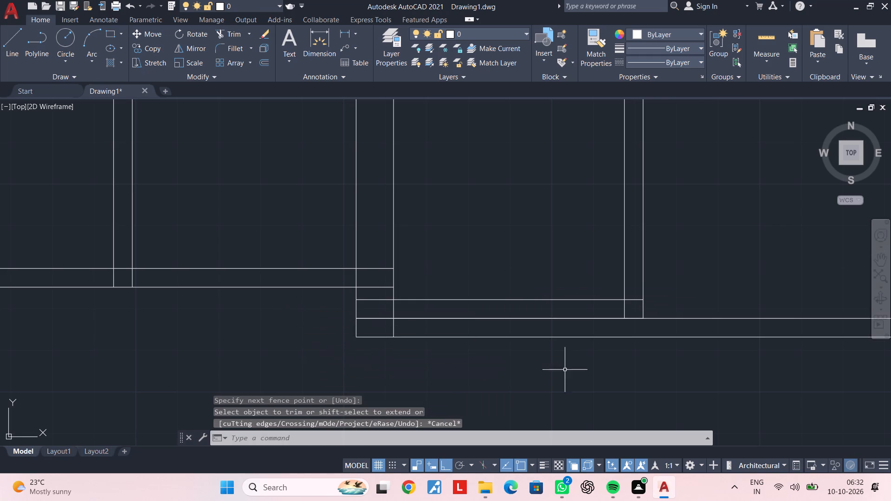
Erase the short overlapping horizontal line between the 9" vertical wall and the third vertical partition.
scroll(656, 376, down, 2)
middle_drag(650, 375, 284, 333)
scroll(252, 313, up, 2)
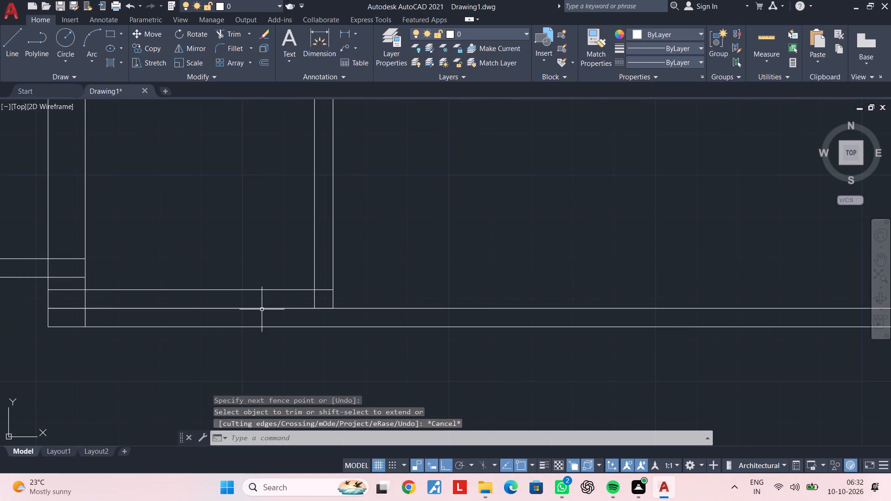
click(262, 309)
click(312, 355)
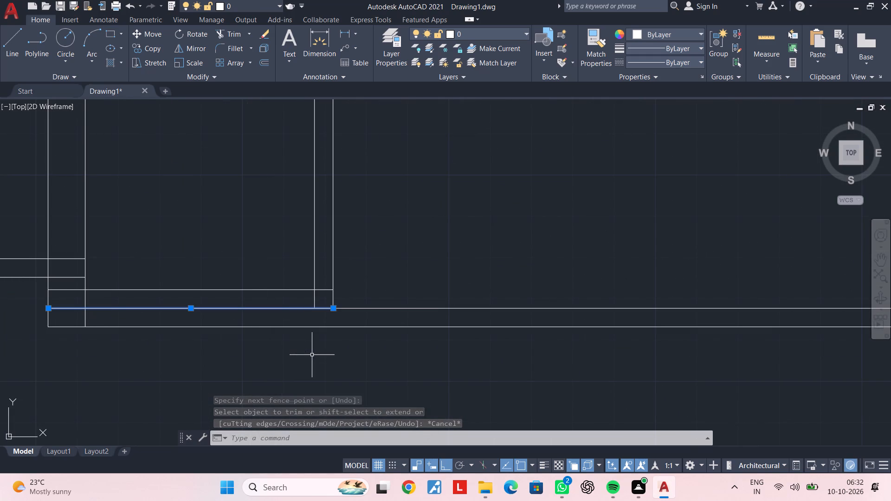
key(Delete)
key(Escape)
key(Escape)
Offset the third vertical partition's right line 9' to the right.
scroll(403, 337, down, 4)
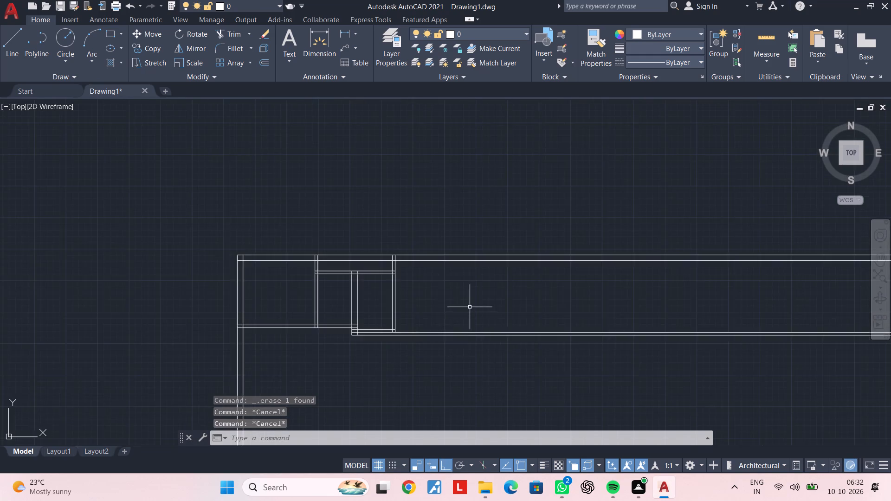
middle_drag(470, 307, 304, 295)
middle_drag(307, 292, 400, 284)
scroll(329, 272, up, 2)
middle_drag(355, 291, 416, 285)
key(Escape)
key(Escape)
key(Escape)
text(of)
key(space)
text(9')
key(Return)
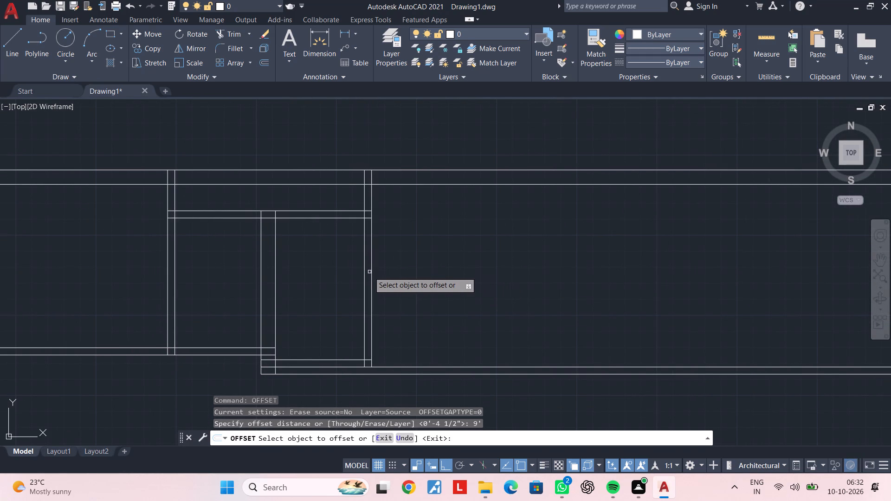
click(372, 271)
click(640, 268)
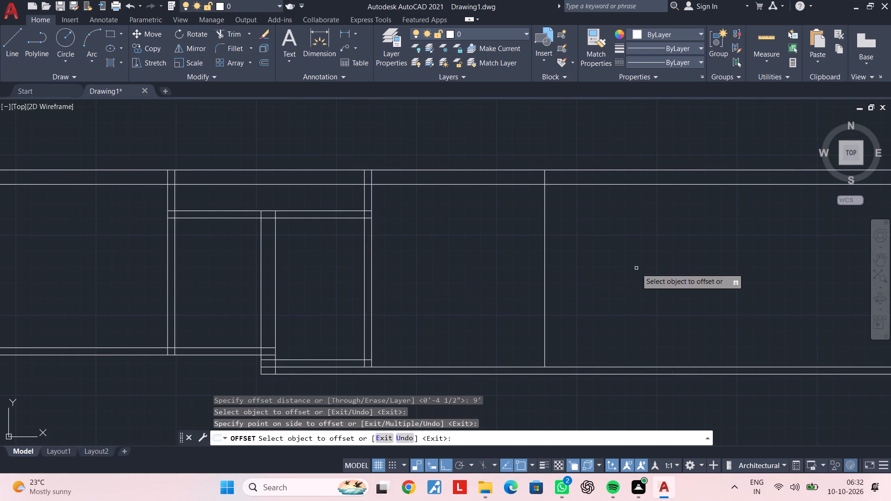
Offset the new vertical line 9" to the right to form another vertical wall.
middle_drag(602, 266, 525, 256)
key(space)
key(space)
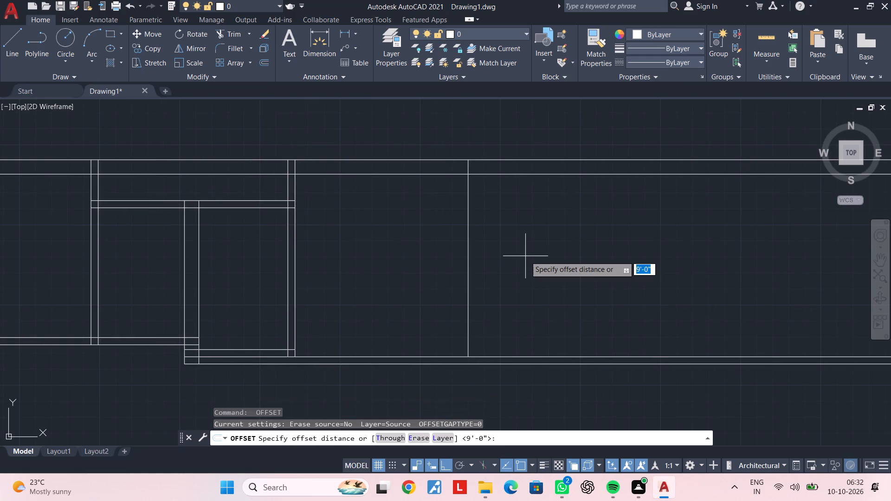
text(9")
key(Return)
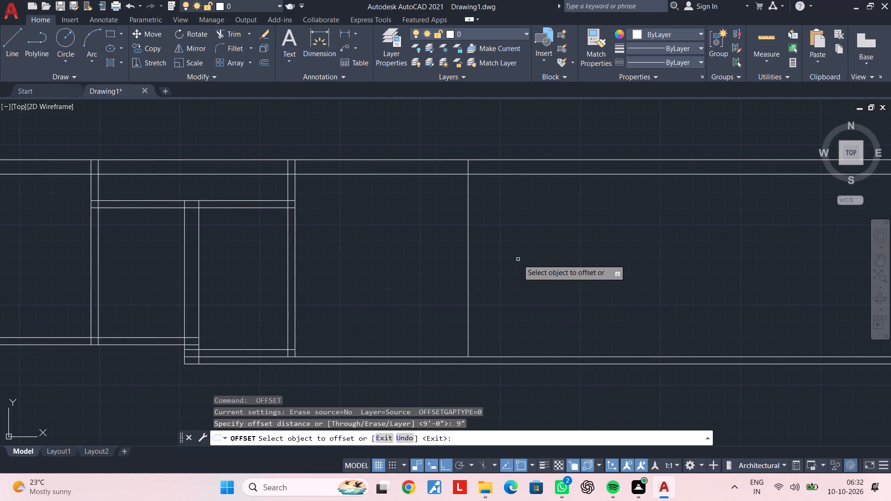
click(468, 261)
click(561, 257)
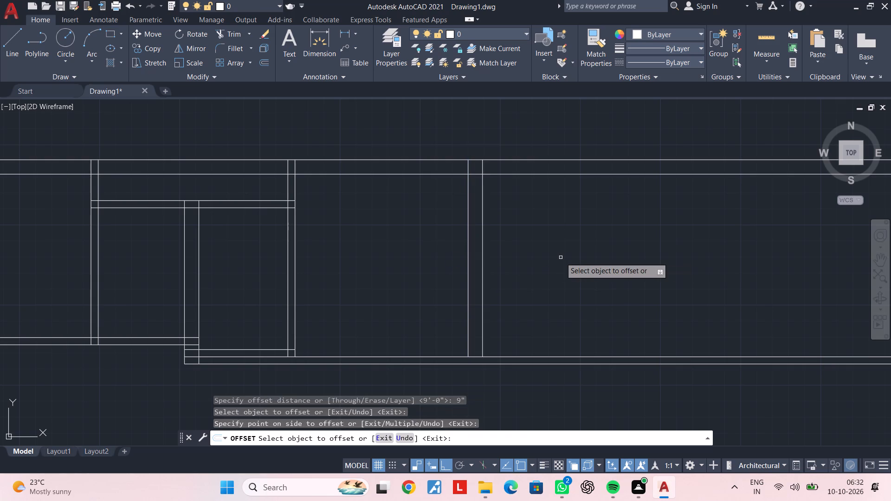
key(Escape)
key(Escape)
key(Escape)
Extend the new 9" vertical wall's two lines down to the lower horizontal partition's bottom line.
middle_drag(561, 277, 564, 244)
key(Escape)
key(Escape)
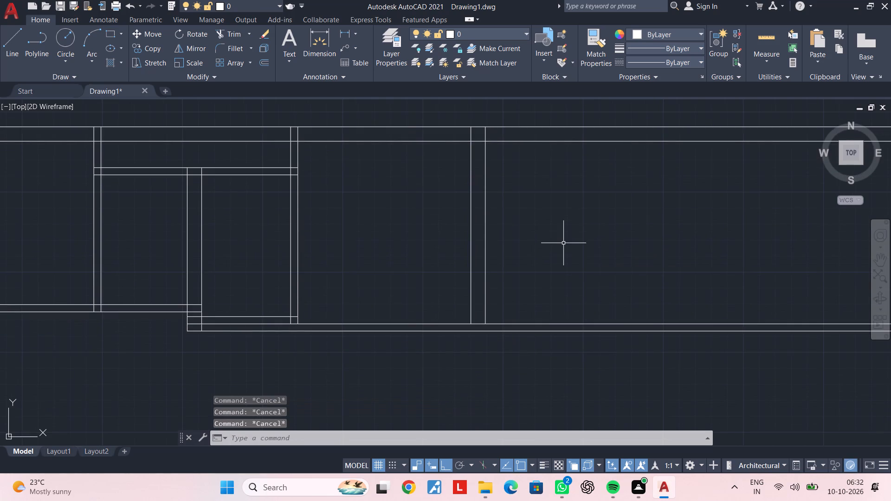
key(e)
scroll(563, 243, up, 1)
text(x)
key(space)
drag(563, 243, 555, 246)
click(322, 285)
scroll(323, 285, down, 3)
middle_drag(333, 285, 392, 285)
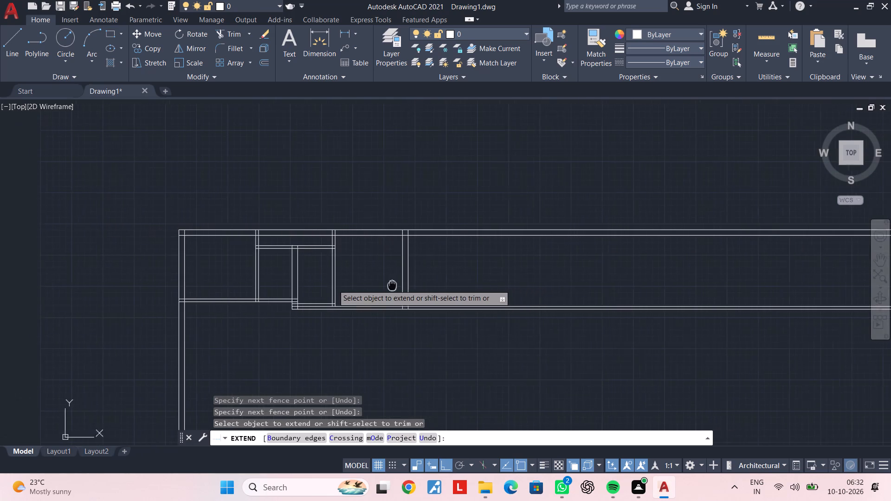
Trim the top wall's and lower horizontal partition's lines that run past the right side of the new 9" vertical wall.
middle_drag(392, 285, 403, 283)
key(Escape)
key(Escape)
text(tr)
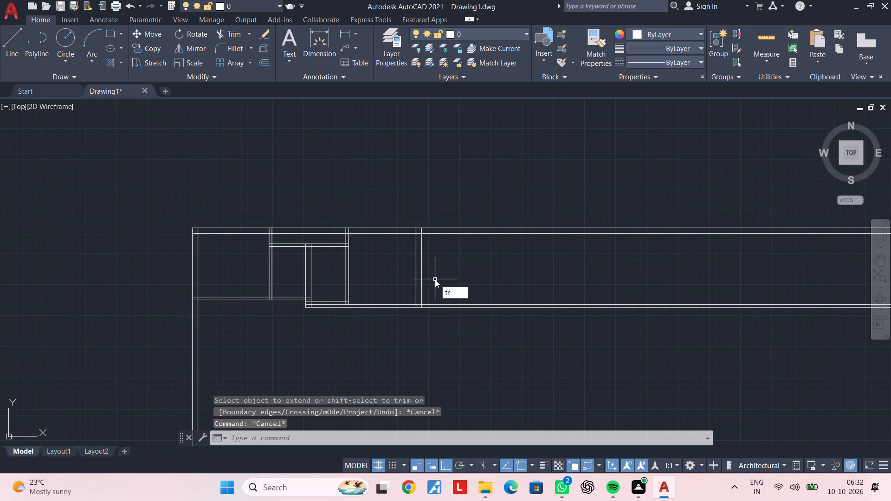
key(space)
click(458, 198)
click(469, 349)
middle_drag(422, 330, 555, 257)
scroll(511, 277, down, 1)
key(Escape)
scroll(523, 249, up, 2)
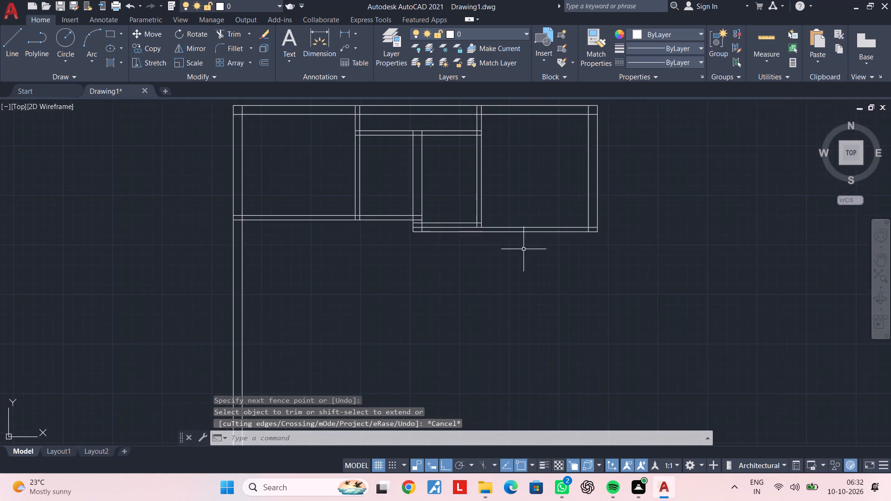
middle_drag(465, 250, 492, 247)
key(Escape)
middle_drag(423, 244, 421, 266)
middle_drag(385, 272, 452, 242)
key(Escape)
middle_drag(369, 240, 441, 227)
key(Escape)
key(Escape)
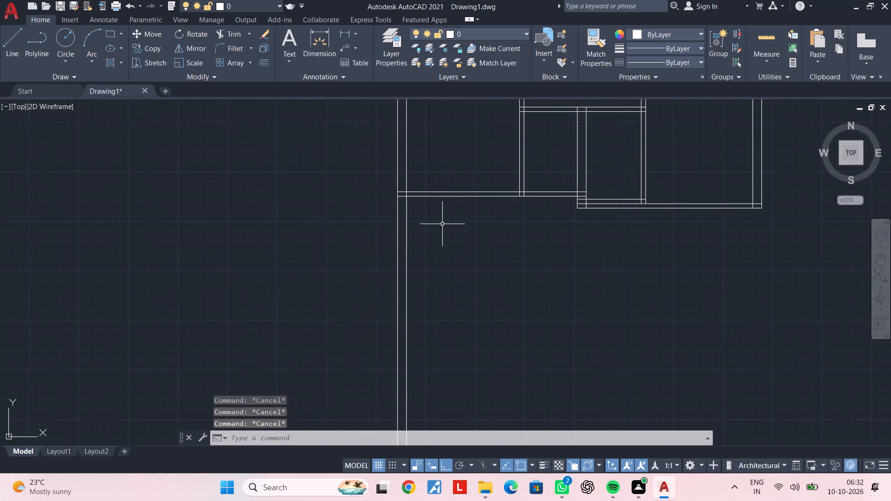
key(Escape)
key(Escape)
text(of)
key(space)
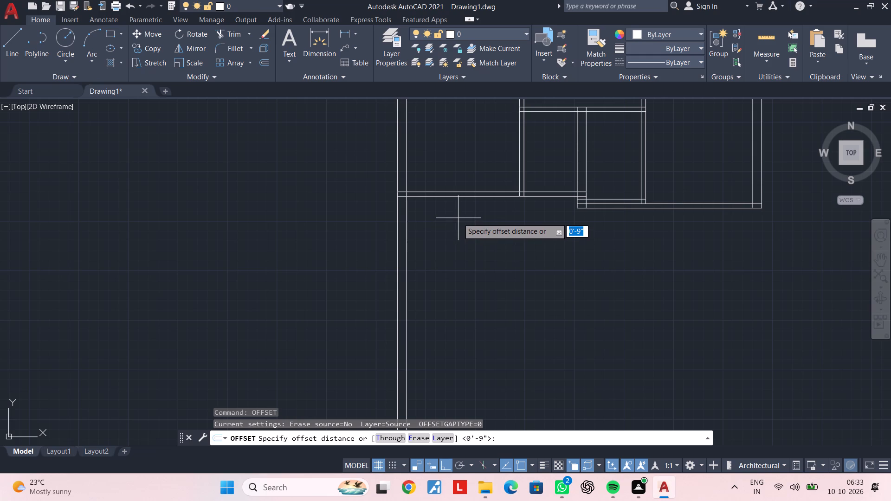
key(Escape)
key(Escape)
Offset the left outer wall's inner line 5'6" to the right.
middle_drag(463, 212, 461, 229)
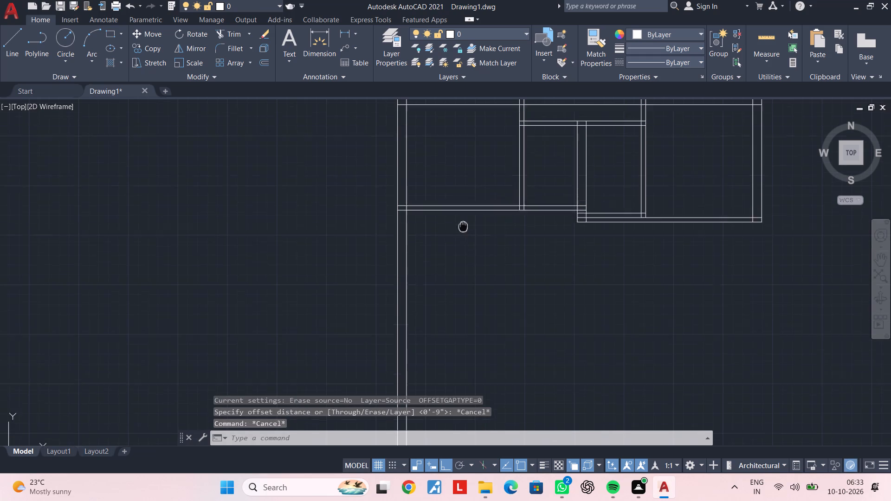
middle_drag(461, 229, 447, 259)
key(Escape)
key(Escape)
key(Escape)
key(Escape)
text(of)
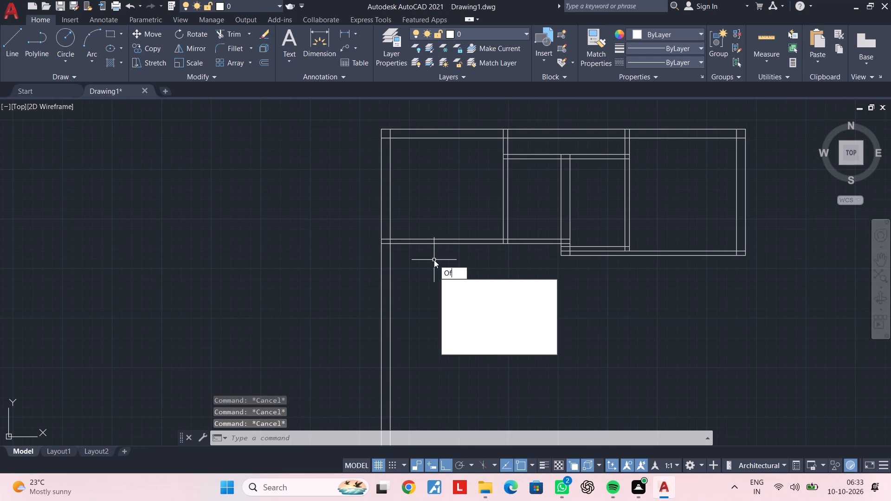
key(space)
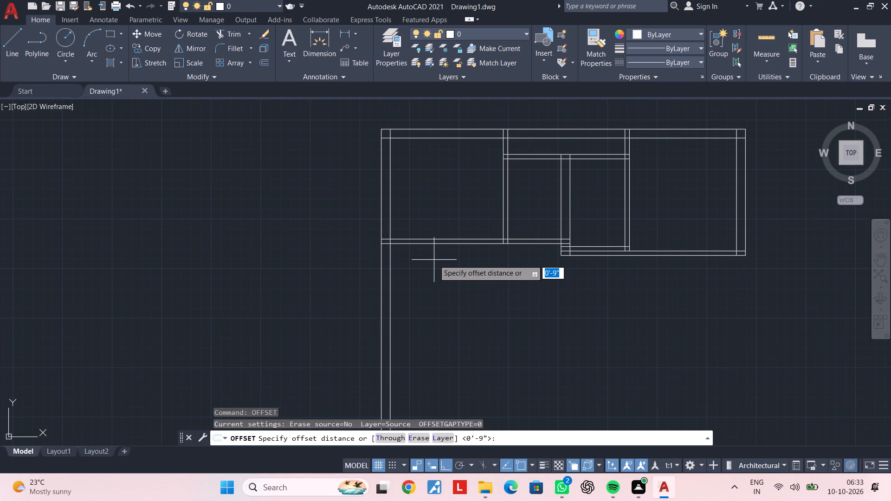
key(5)
key(apostrophe)
text(6")
key(Return)
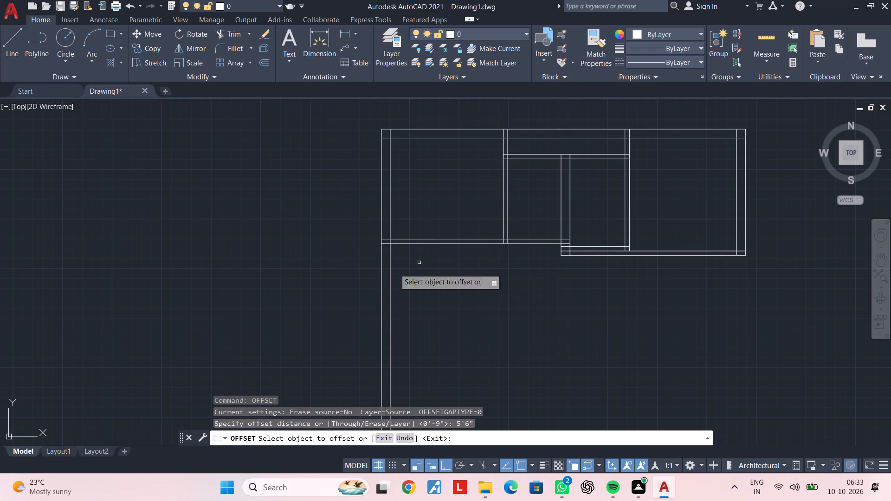
click(390, 280)
click(517, 279)
key(1)
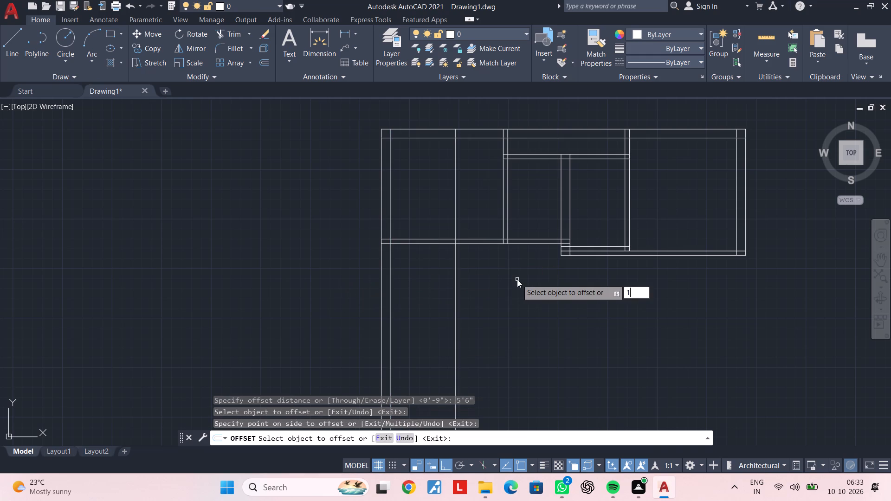
key(Escape)
key(Escape)
Trim the new vertical line above the left horizontal partition and erase its leftover piece inside the top wall.
text(tr)
key(space)
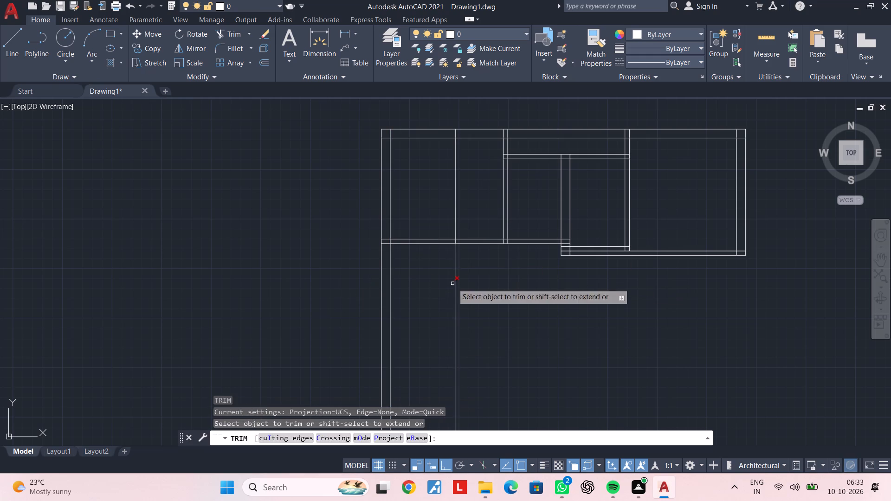
click(469, 197)
click(434, 216)
key(Escape)
click(421, 117)
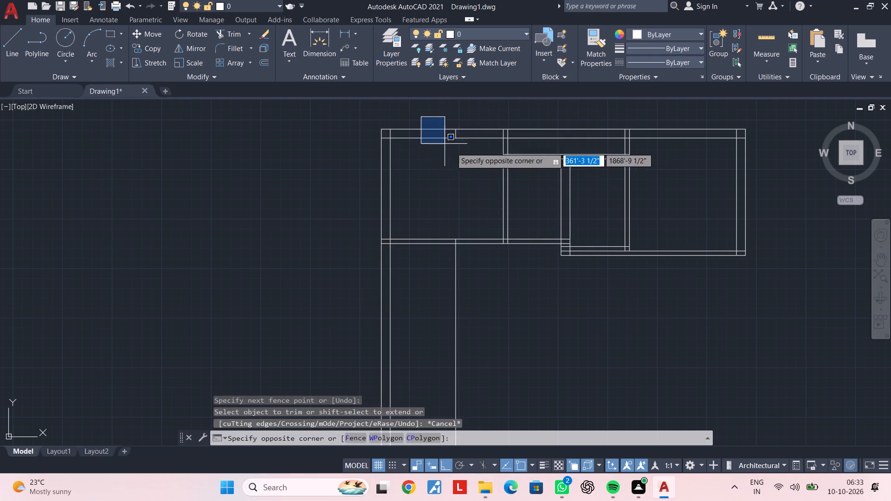
click(478, 160)
key(Delete)
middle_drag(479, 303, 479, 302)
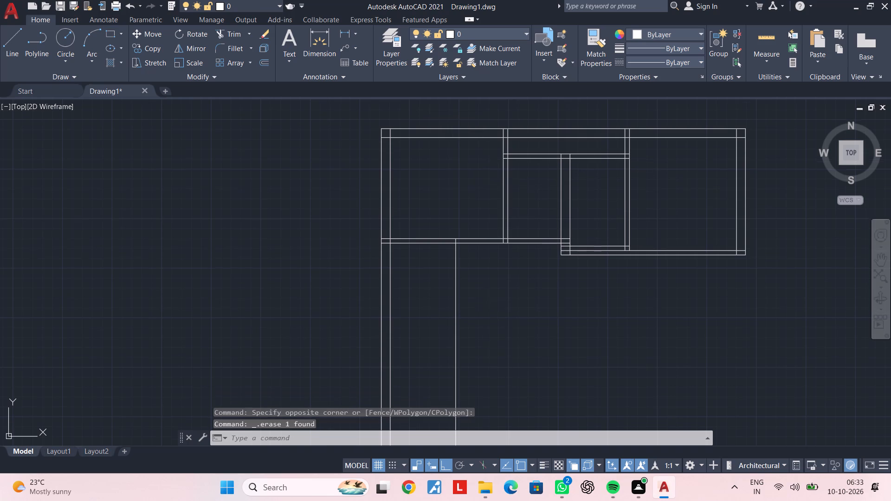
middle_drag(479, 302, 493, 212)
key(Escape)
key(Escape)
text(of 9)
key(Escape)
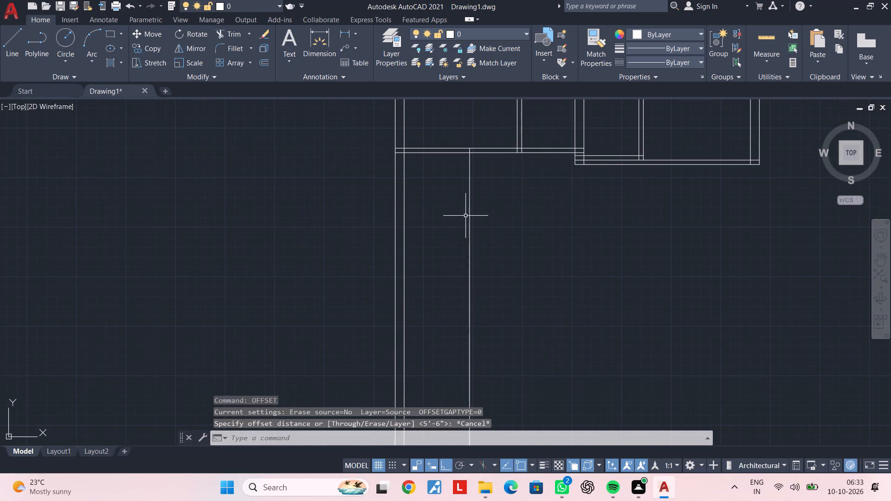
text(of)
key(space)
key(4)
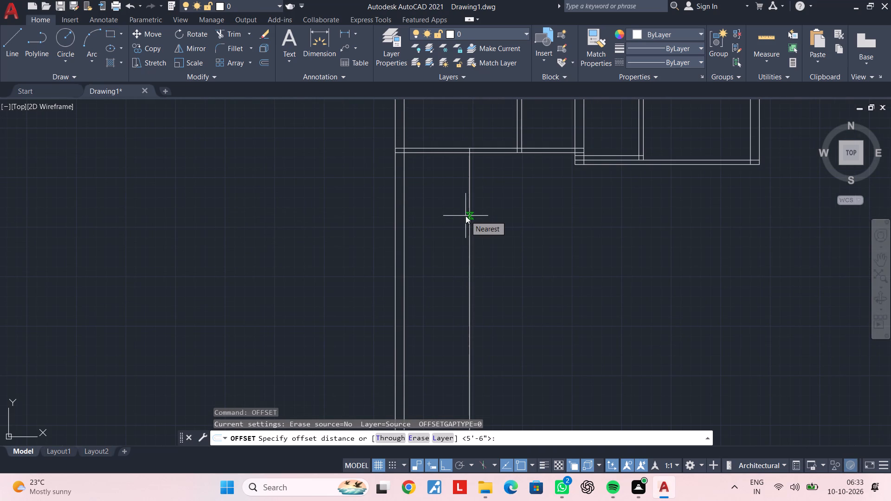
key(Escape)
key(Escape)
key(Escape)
Offset the new vertical line below the left horizontal partition 4.5" to the right to form a partition wall.
text(of 4.5")
key(Return)
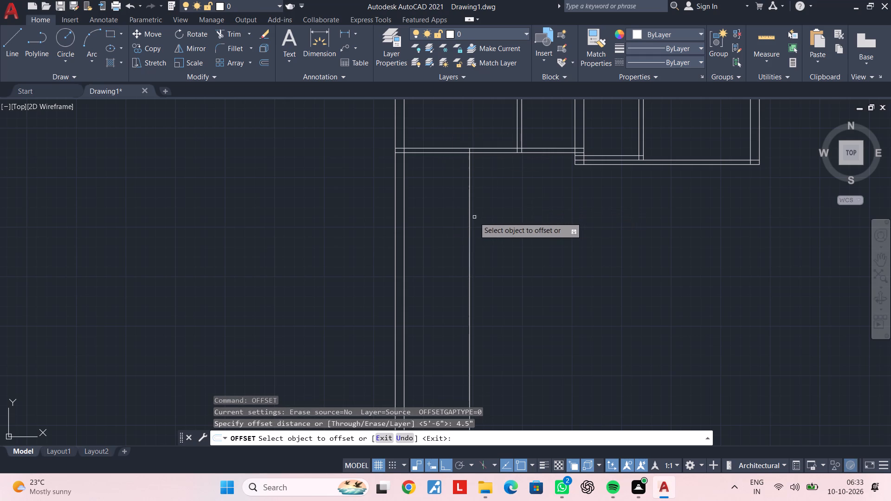
click(470, 216)
click(532, 212)
key(Escape)
Offset the left horizontal partition's bottom line 7'3" downward.
scroll(418, 169, up, 2)
middle_drag(425, 169, 383, 235)
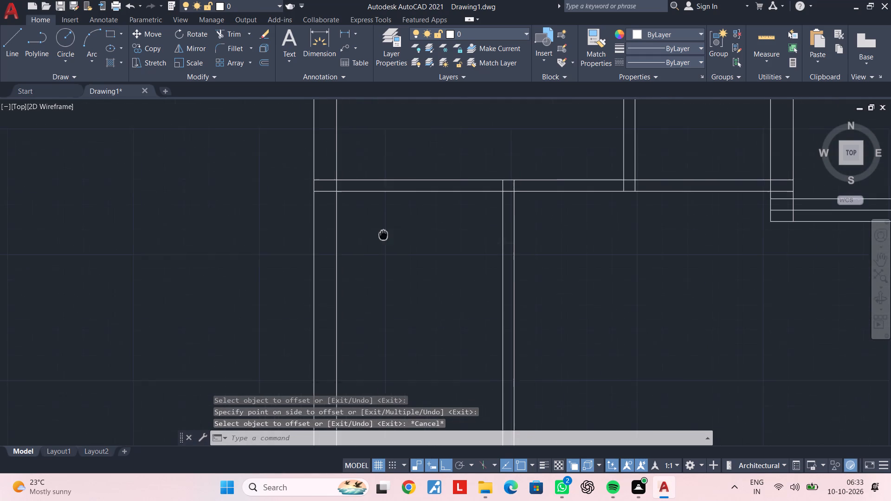
middle_drag(383, 235, 382, 237)
key(Escape)
key(Escape)
key(Escape)
text(of)
key(space)
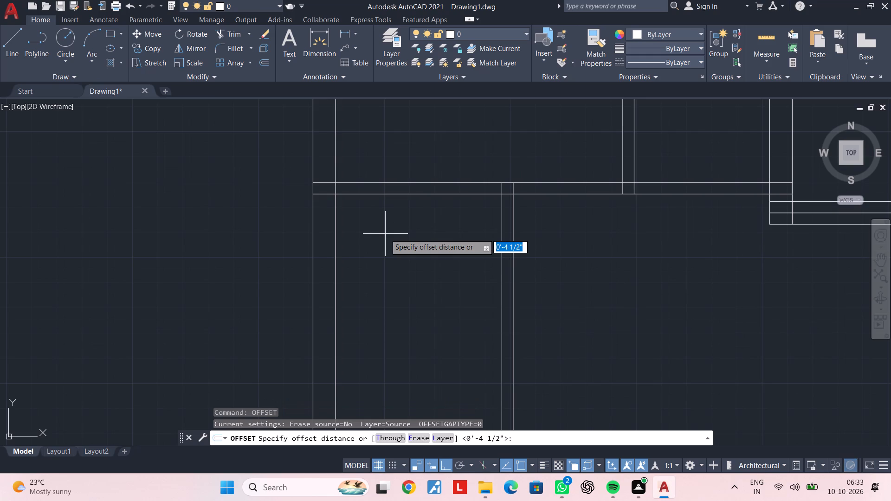
text(7')
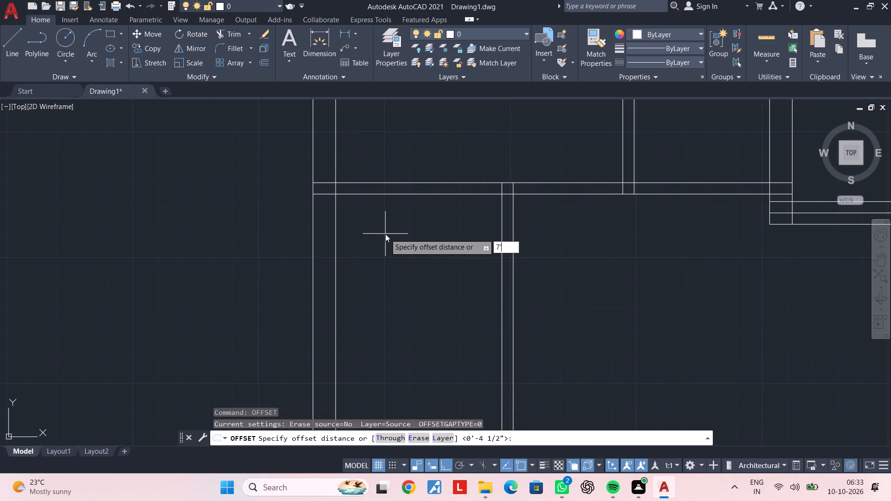
text(3")
key(Return)
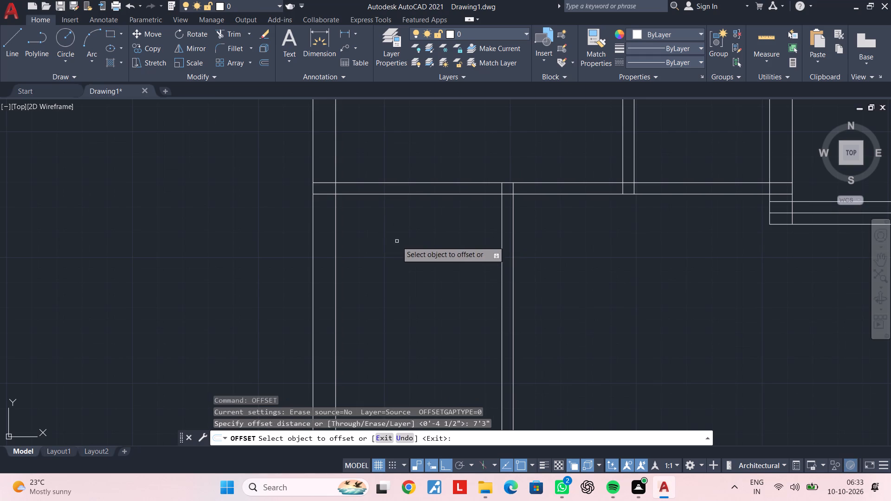
click(447, 193)
click(447, 310)
scroll(456, 311, down, 2)
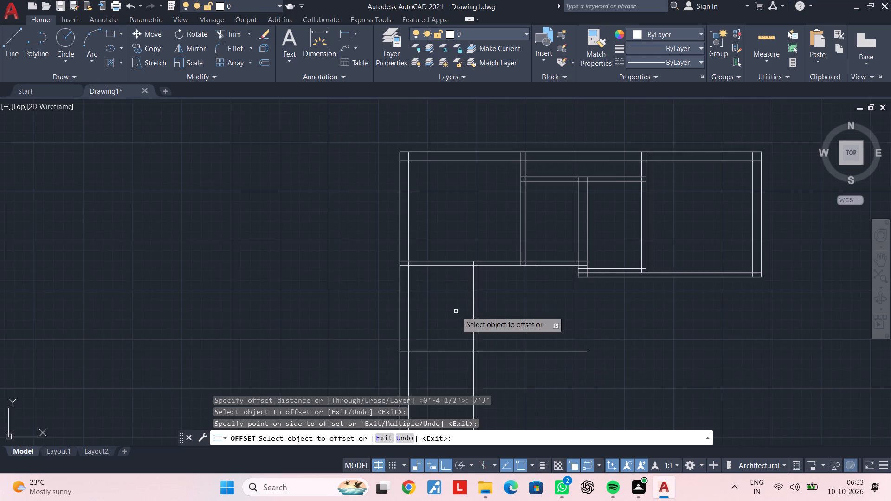
Offset the new horizontal line 4.5" downward to form another horizontal partition.
middle_drag(461, 307, 465, 250)
key(space)
key(space)
text(4.5")
key(Return)
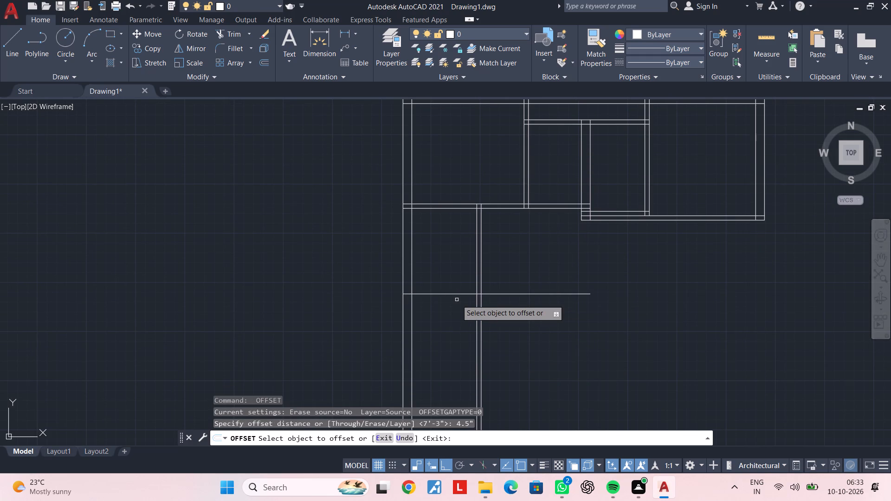
click(466, 294)
click(465, 311)
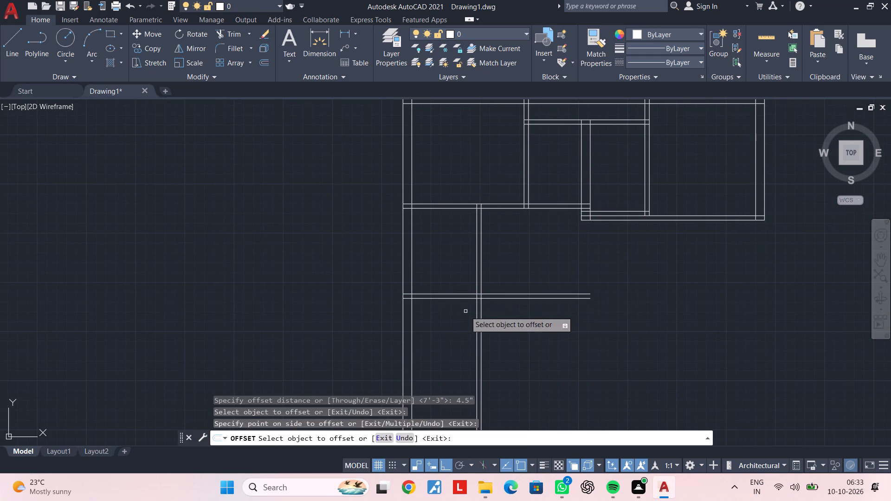
key(Escape)
key(Escape)
Trim the new horizontal partition's two lines where they run past the right side of the 4.5" vertical partition.
key(t)
key(r)
key(space)
click(524, 312)
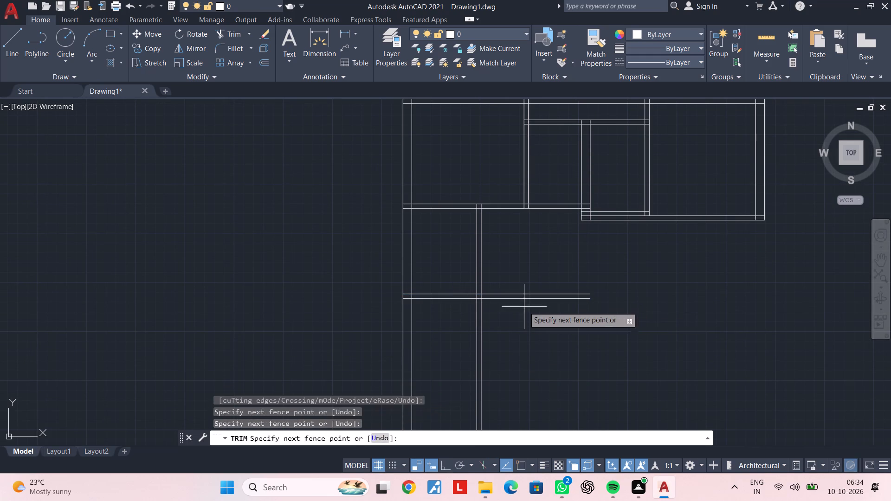
click(521, 279)
key(Escape)
middle_drag(542, 328, 538, 259)
key(Escape)
key(Escape)
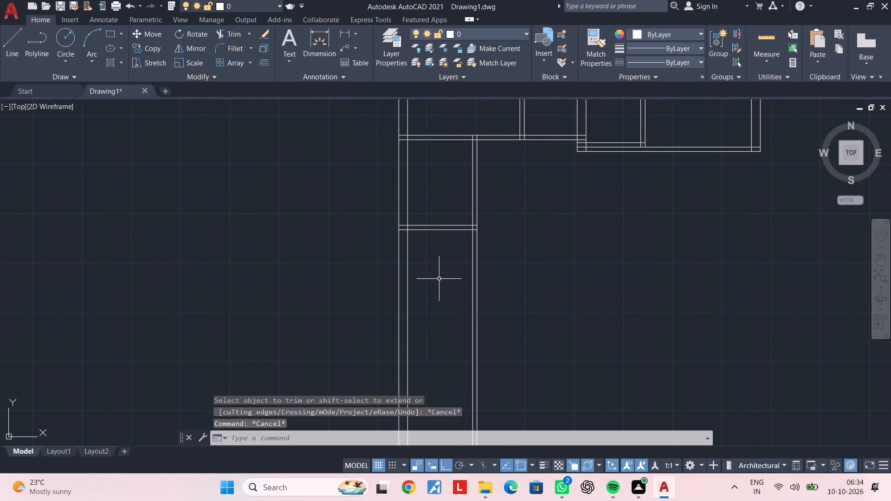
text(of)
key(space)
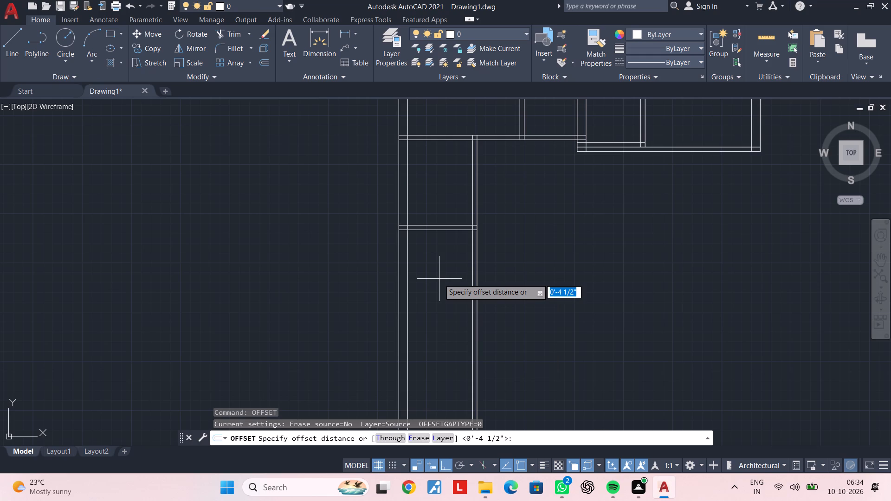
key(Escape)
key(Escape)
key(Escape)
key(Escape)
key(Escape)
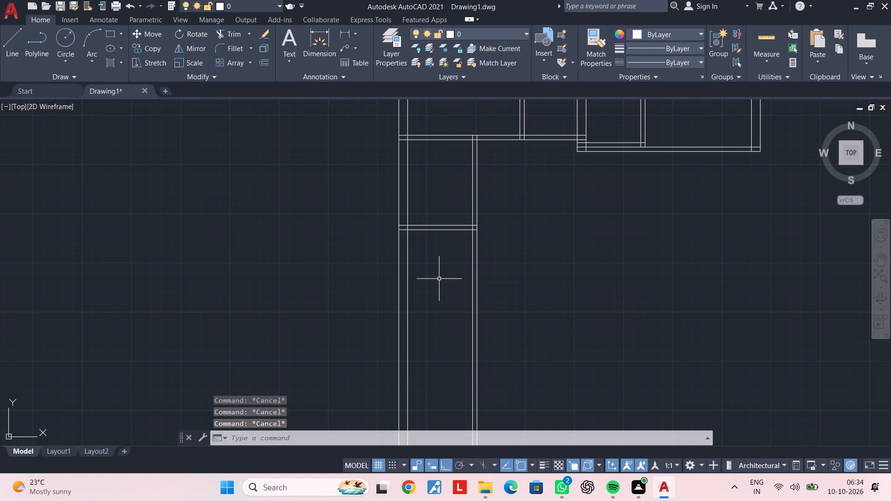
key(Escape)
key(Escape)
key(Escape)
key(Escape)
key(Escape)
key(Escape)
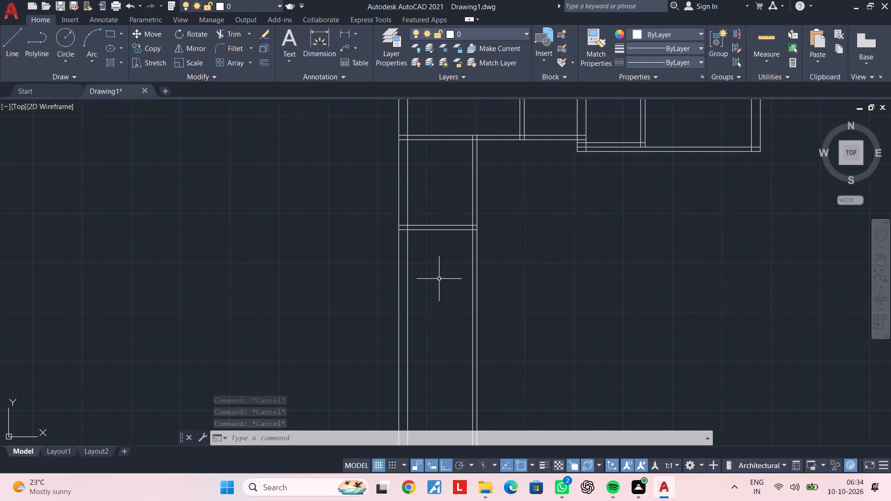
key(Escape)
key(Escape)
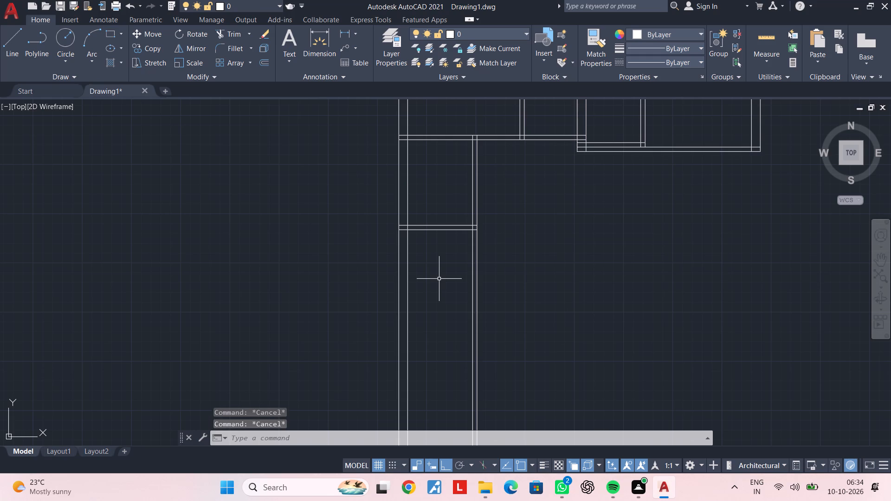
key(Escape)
Extend the third vertical partition's two lines down to the lower horizontal partition's bottom line.
middle_drag(627, 234, 263, 317)
middle_drag(284, 263, 349, 252)
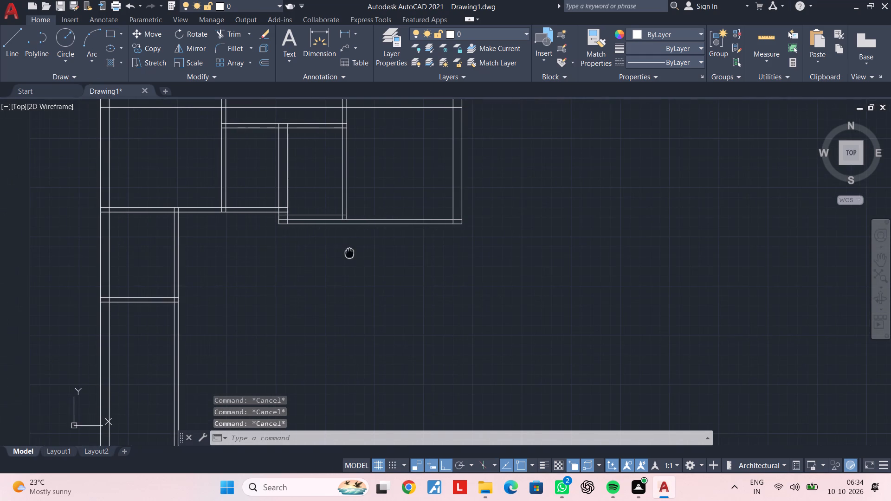
key(Escape)
key(Escape)
key(Escape)
scroll(352, 229, up, 4)
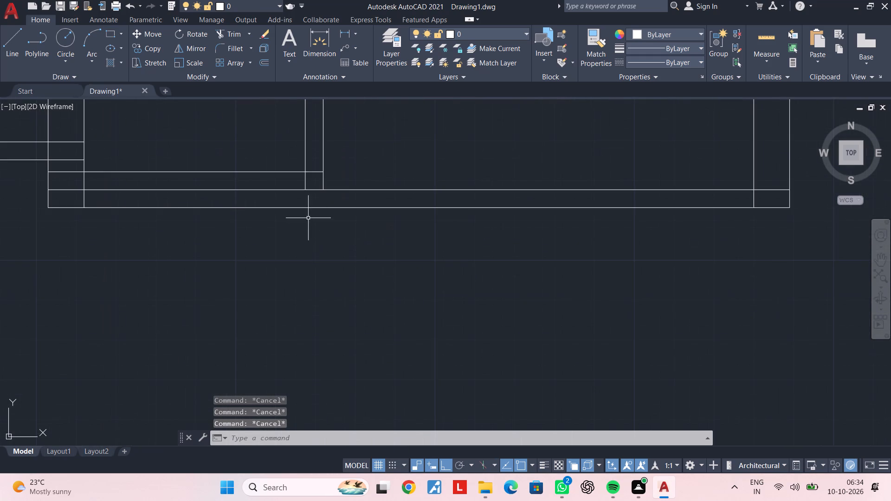
middle_drag(309, 218, 343, 238)
key(Escape)
key(e)
key(x)
key(space)
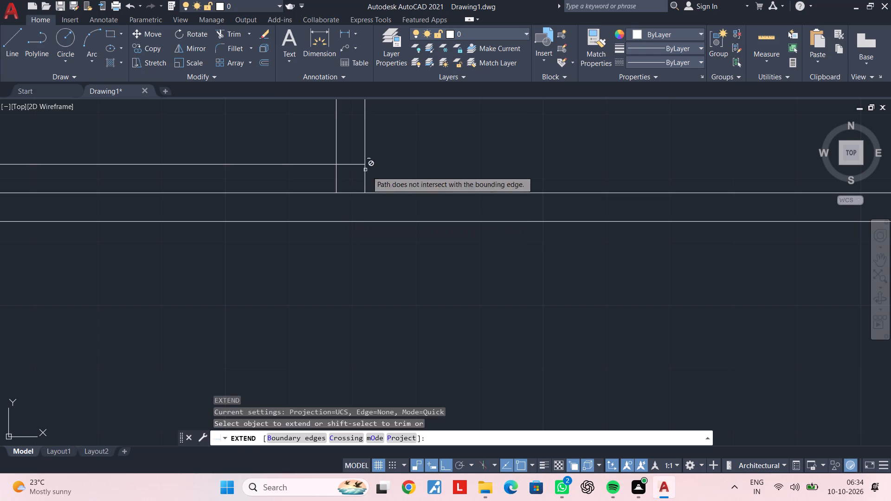
click(387, 175)
click(276, 182)
scroll(413, 180, down, 4)
middle_drag(481, 206, 416, 232)
key(Escape)
key(Escape)
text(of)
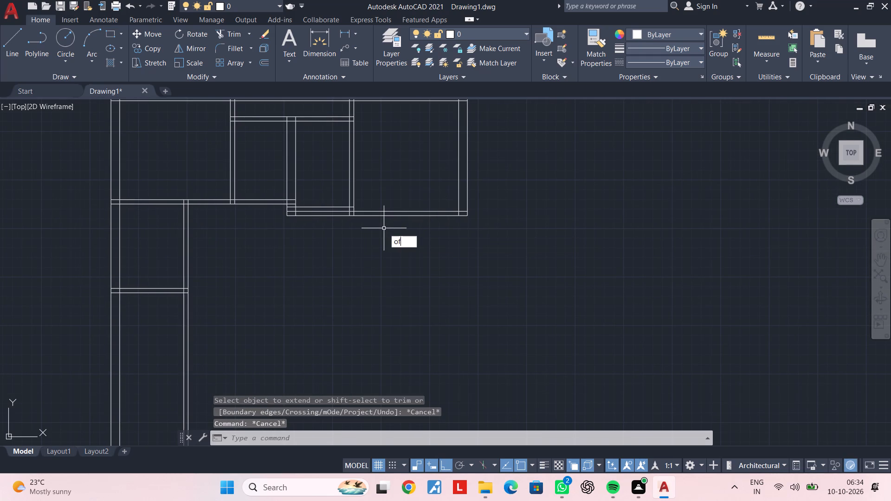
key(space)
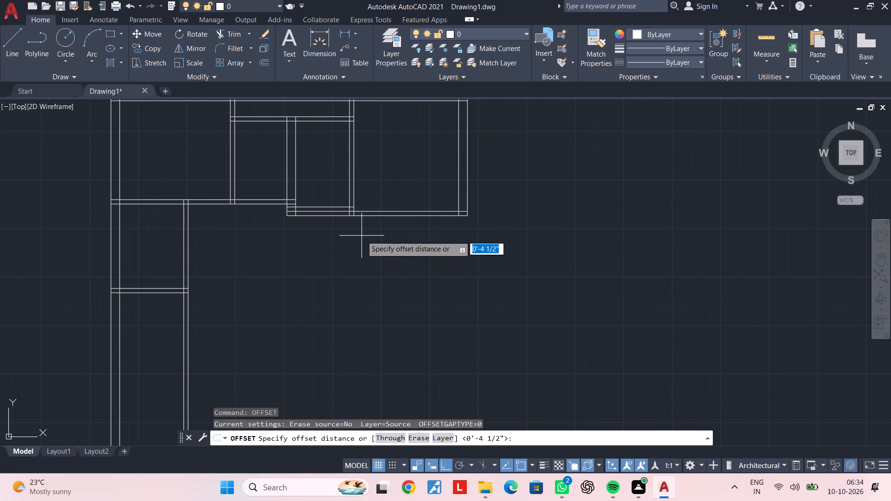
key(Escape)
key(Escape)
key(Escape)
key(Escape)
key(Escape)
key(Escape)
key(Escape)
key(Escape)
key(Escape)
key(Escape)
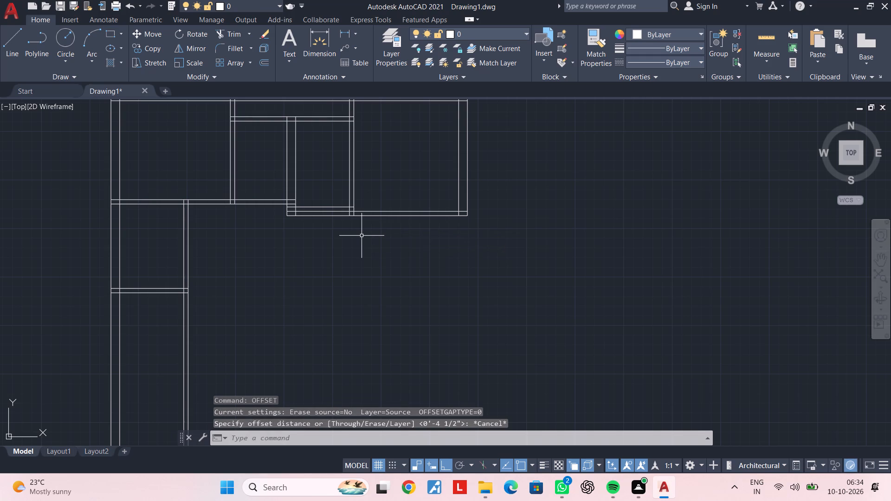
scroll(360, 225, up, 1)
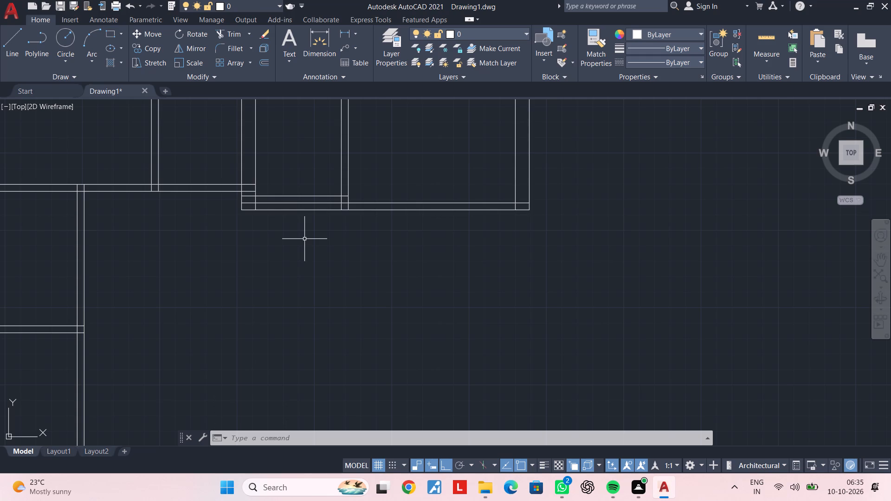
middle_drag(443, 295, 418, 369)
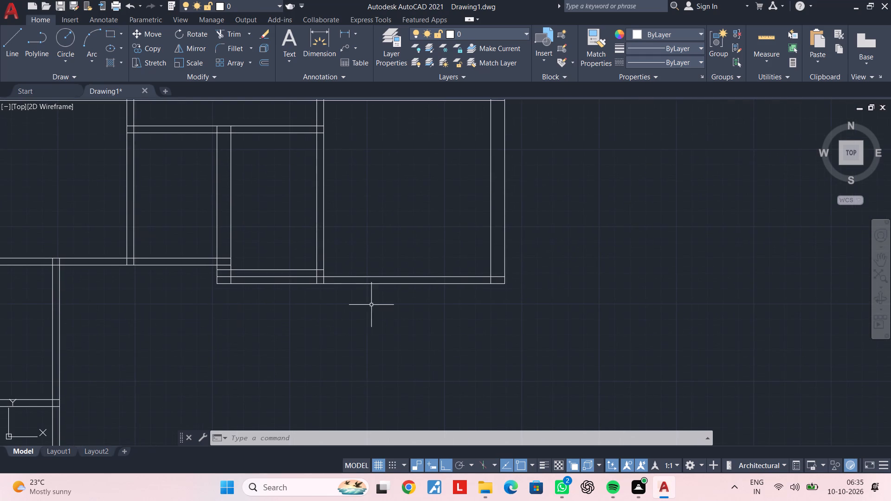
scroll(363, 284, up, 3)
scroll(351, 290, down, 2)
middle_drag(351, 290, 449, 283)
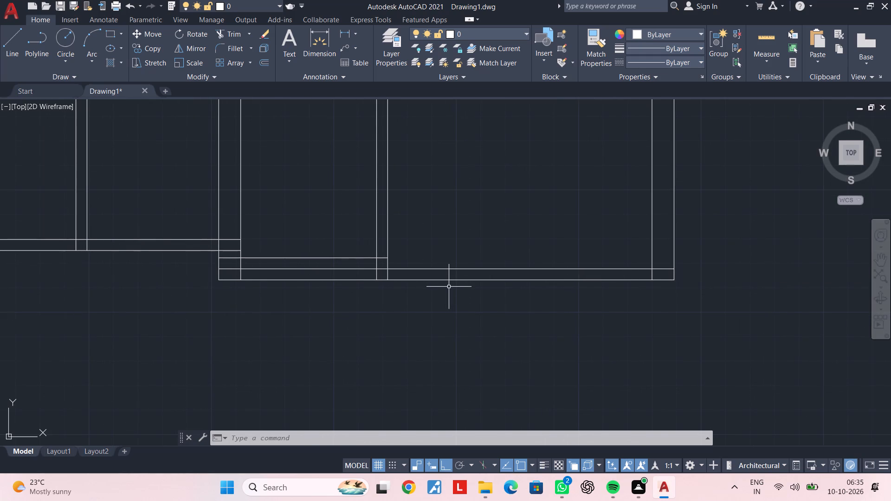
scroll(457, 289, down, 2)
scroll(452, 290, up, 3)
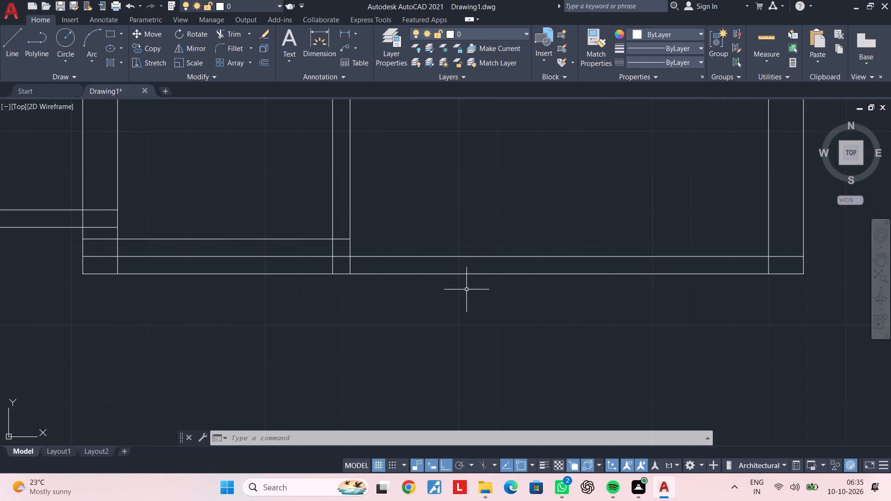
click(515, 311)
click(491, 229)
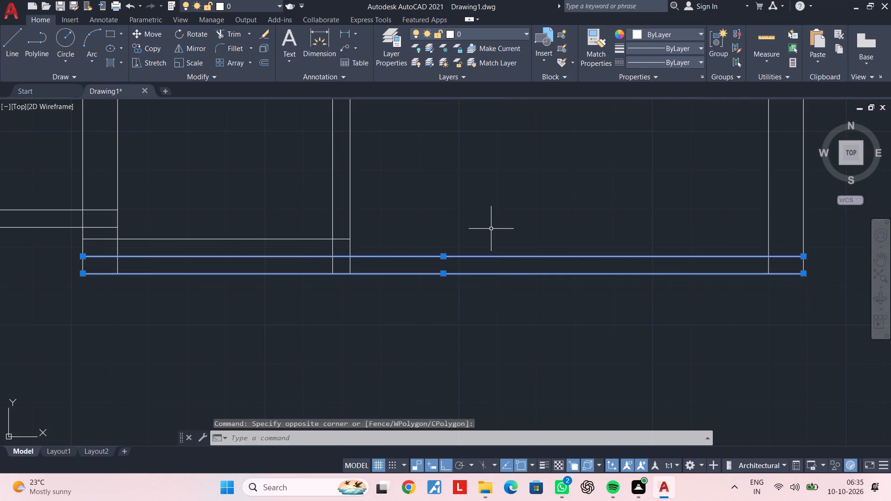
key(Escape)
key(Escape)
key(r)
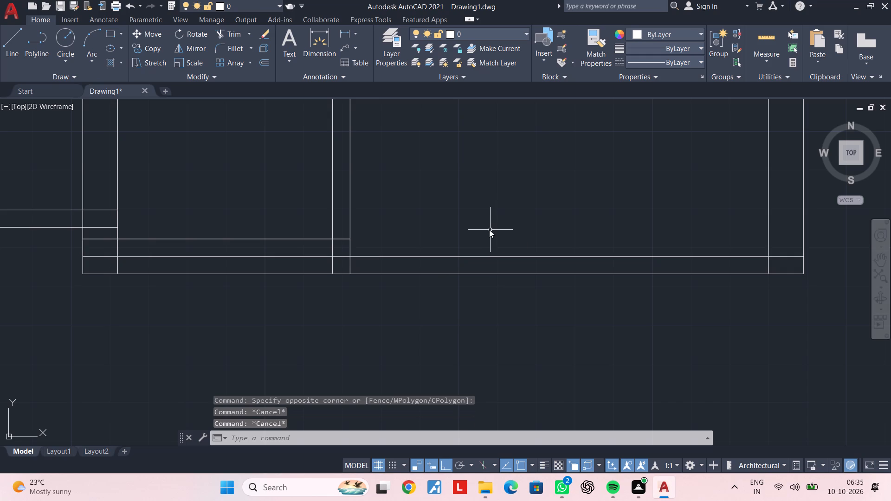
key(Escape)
Trim the bottom wall's two horizontal lines between the rightmost vertical partition and the right outer wall.
key(t)
key(r)
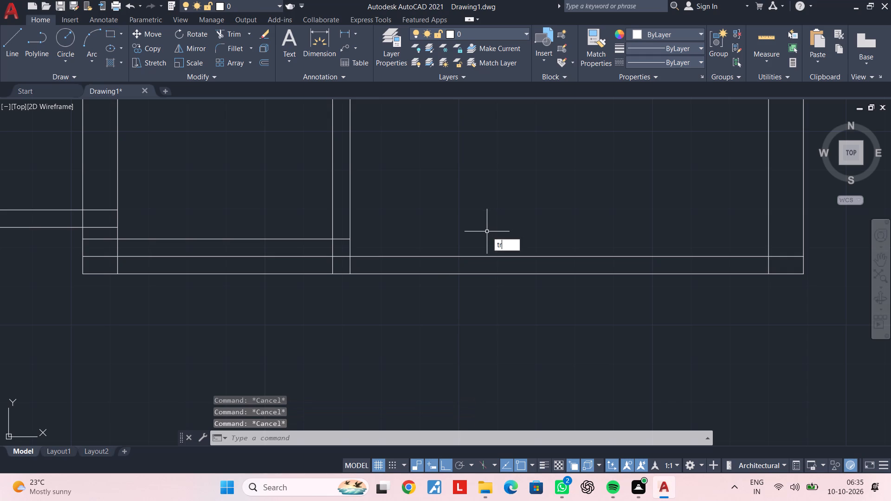
key(space)
click(498, 324)
click(501, 230)
key(Escape)
key(Escape)
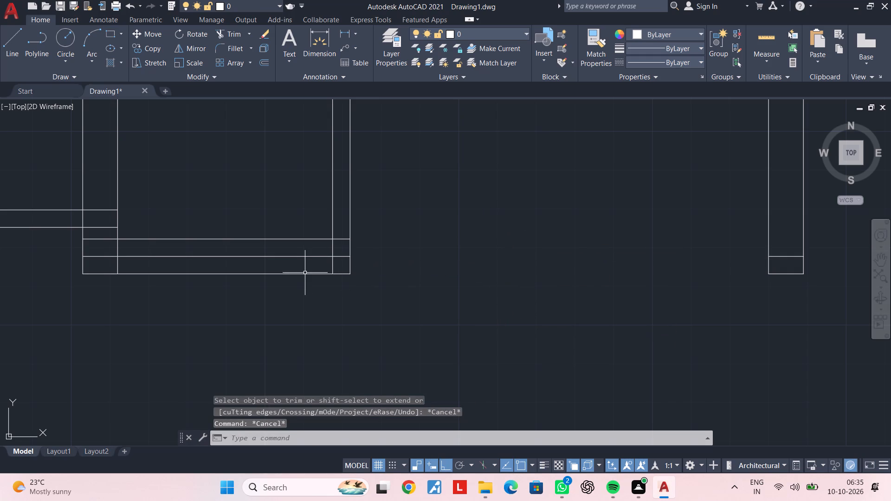
Delete the remaining lowest horizontal line beneath the small room's bottom partition.
click(304, 273)
key(Delete)
key(Escape)
key(Escape)
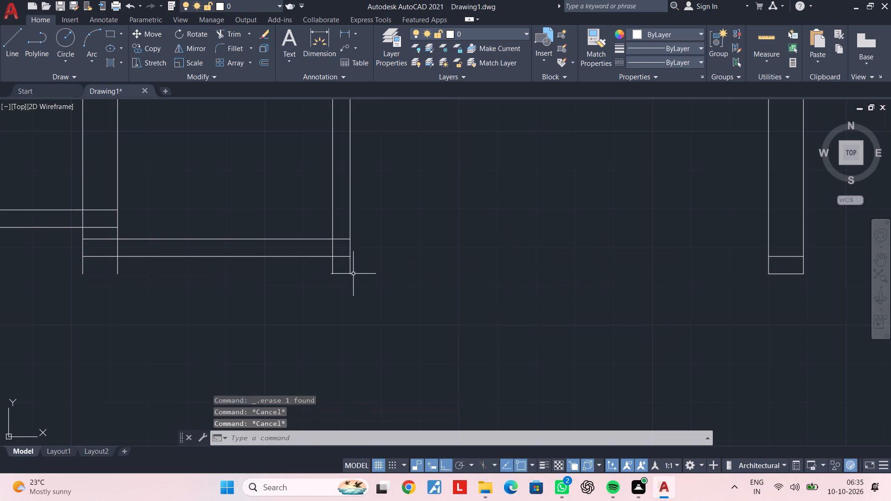
key(Escape)
key(Escape)
key(Escape)
key(Escape)
Delete the right outer wall's two vertical lines.
middle_drag(359, 270, 364, 307)
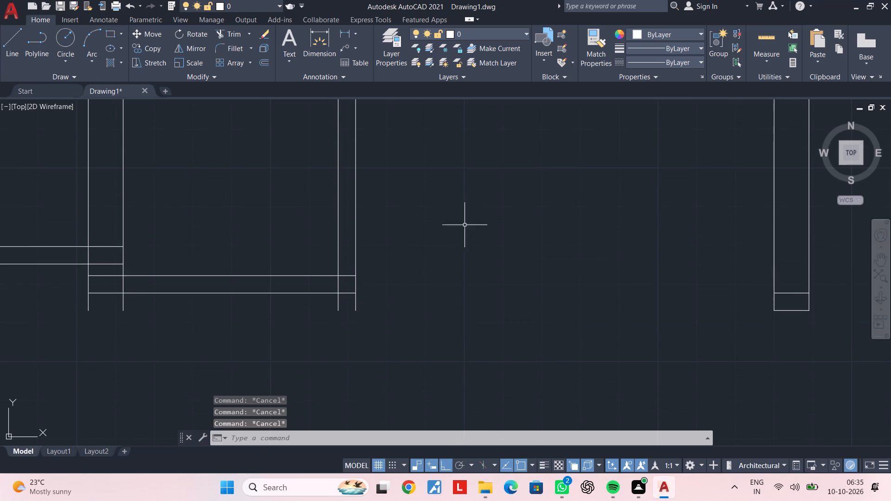
scroll(468, 218, down, 2)
middle_drag(484, 205, 368, 317)
middle_drag(410, 222, 389, 256)
middle_drag(402, 272, 453, 198)
key(Escape)
key(Escape)
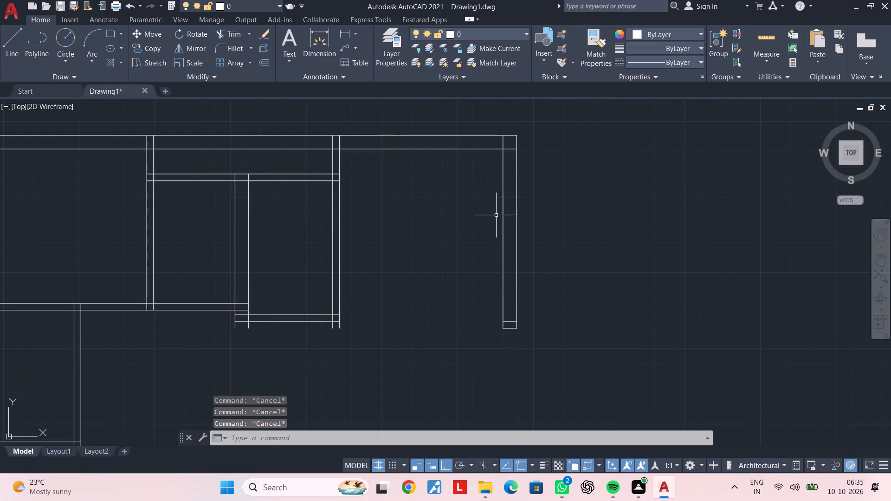
key(Escape)
click(568, 220)
click(411, 235)
key(Delete)
key(Escape)
key(Escape)
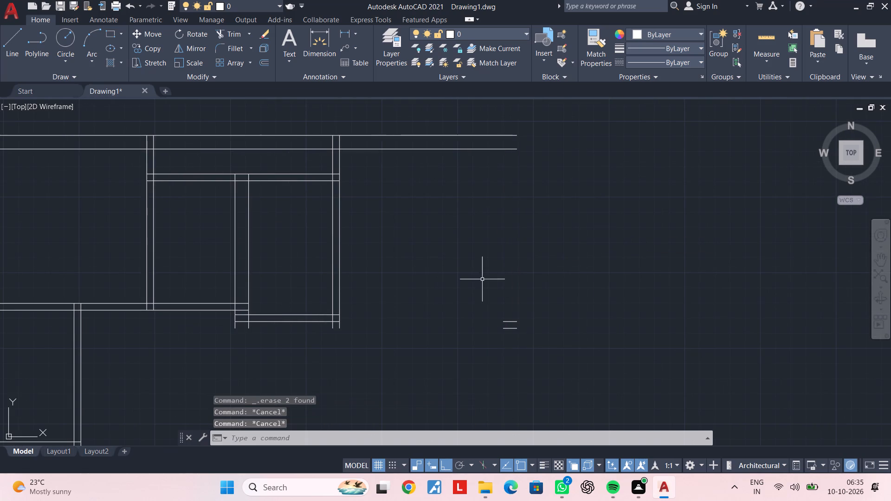
Delete the two short horizontal line stubs left at the removed right wall's lower end.
click(517, 269)
click(632, 360)
click(484, 293)
click(622, 344)
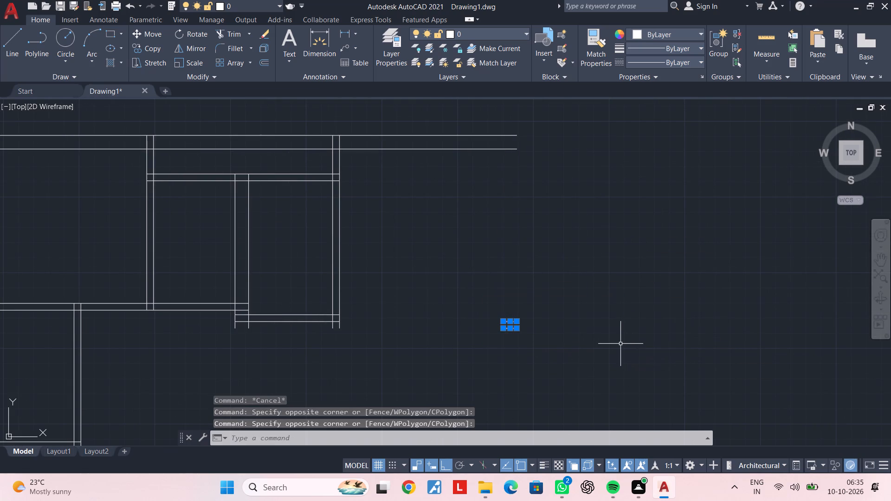
key(Escape)
key(Delete)
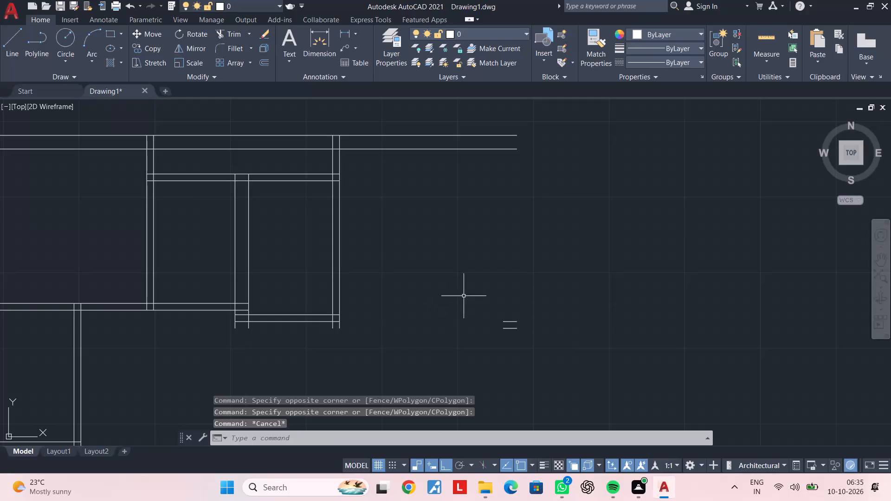
click(471, 293)
click(582, 360)
key(Delete)
key(Escape)
key(Escape)
Offset the rightmost vertical partition's right line 9'6" to the right.
text(of)
key(space)
text(9'6")
key(Return)
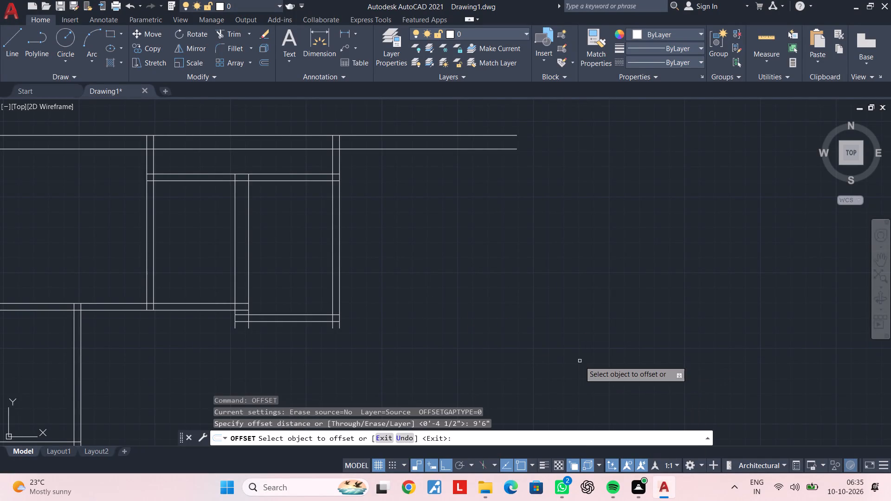
click(339, 211)
click(505, 212)
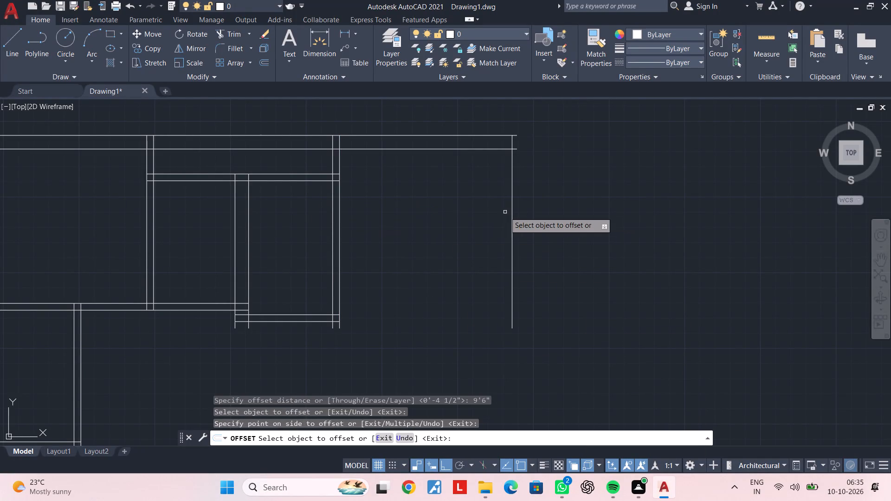
key(space)
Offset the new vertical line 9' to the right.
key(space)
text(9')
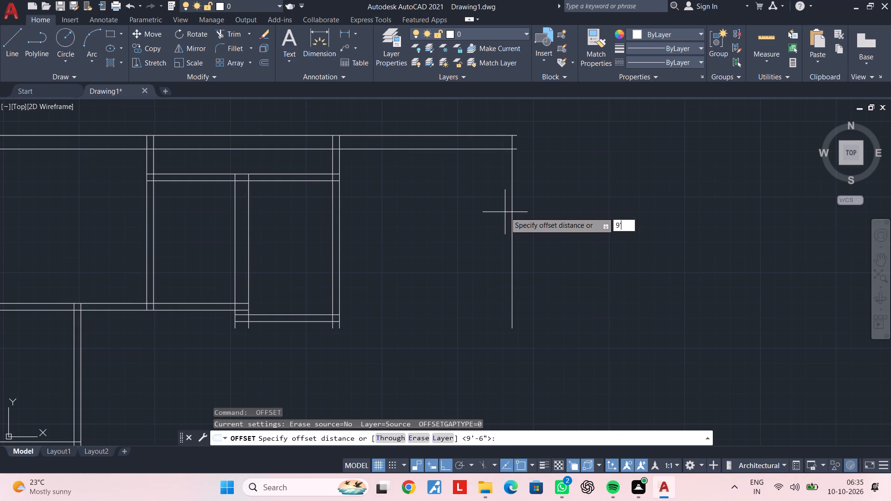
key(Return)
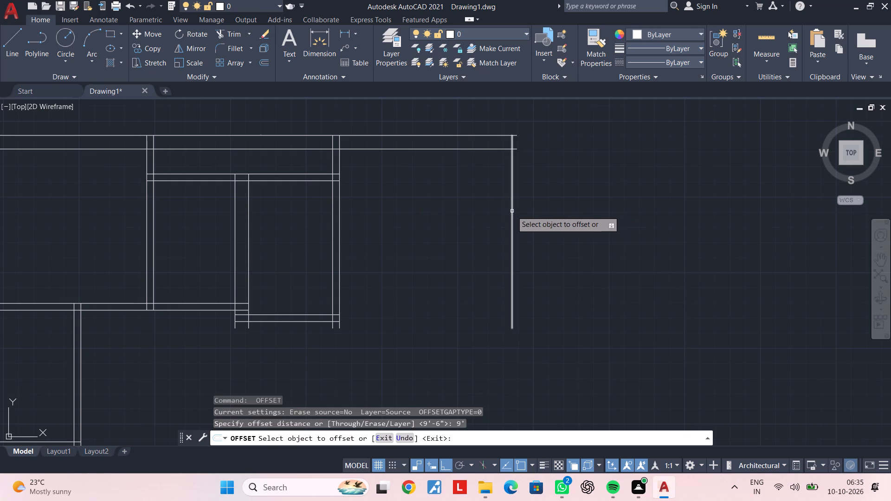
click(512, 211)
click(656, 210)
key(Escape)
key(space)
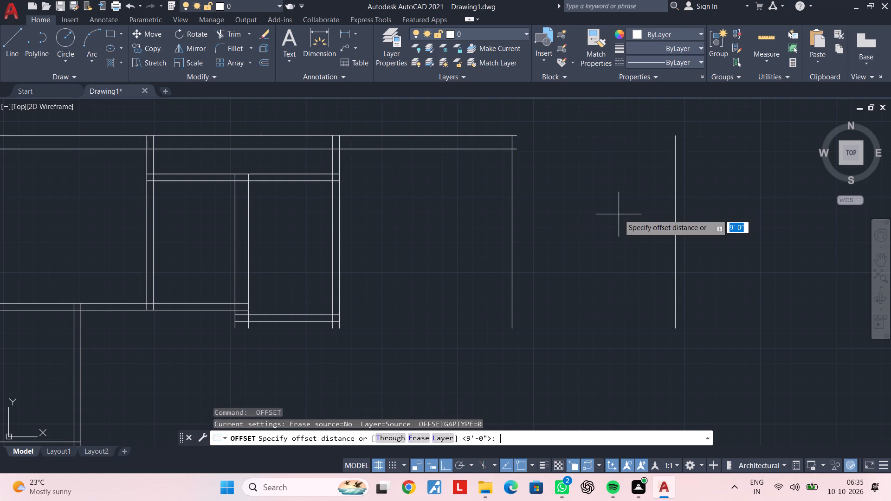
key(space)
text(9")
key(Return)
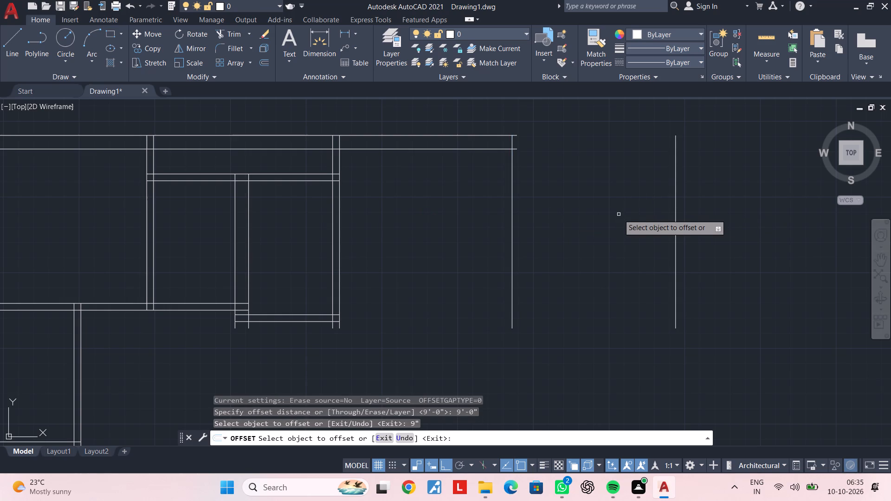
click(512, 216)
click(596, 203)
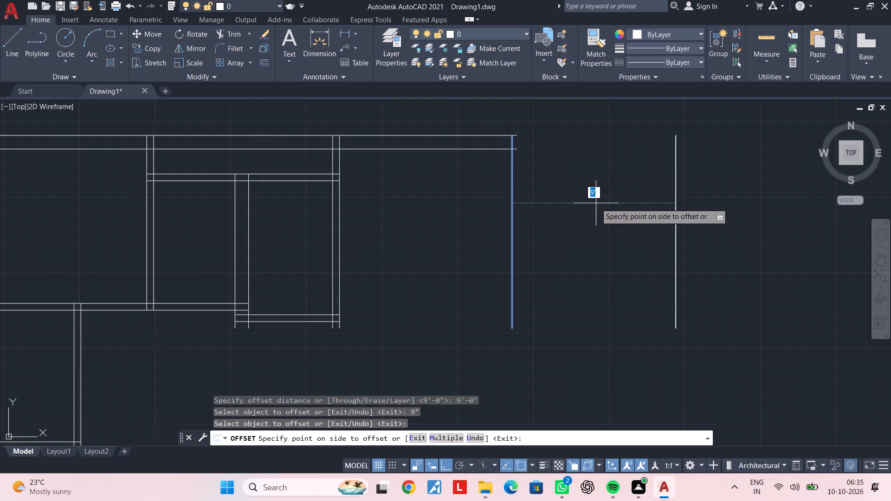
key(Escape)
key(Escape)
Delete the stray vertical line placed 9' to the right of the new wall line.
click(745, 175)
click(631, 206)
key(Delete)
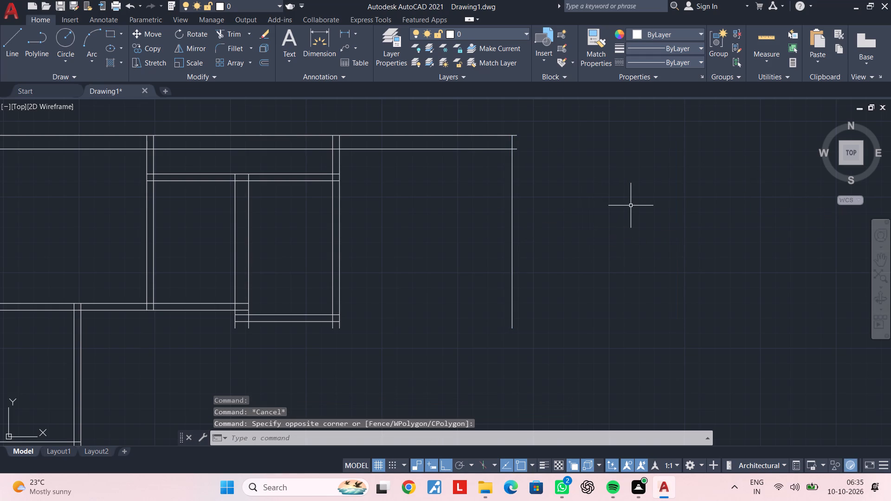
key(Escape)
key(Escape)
Offset the new right wall line 9" to the right to form the outer wall thickness.
text(of 9")
key(Return)
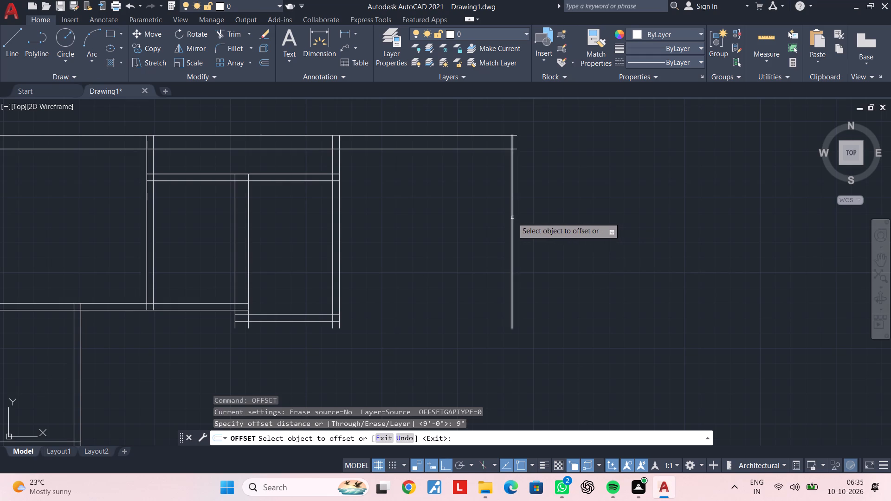
click(512, 218)
click(574, 214)
key(Escape)
key(Escape)
Extend the top wall's two horizontal lines to the right outer wall's outer line.
key(e)
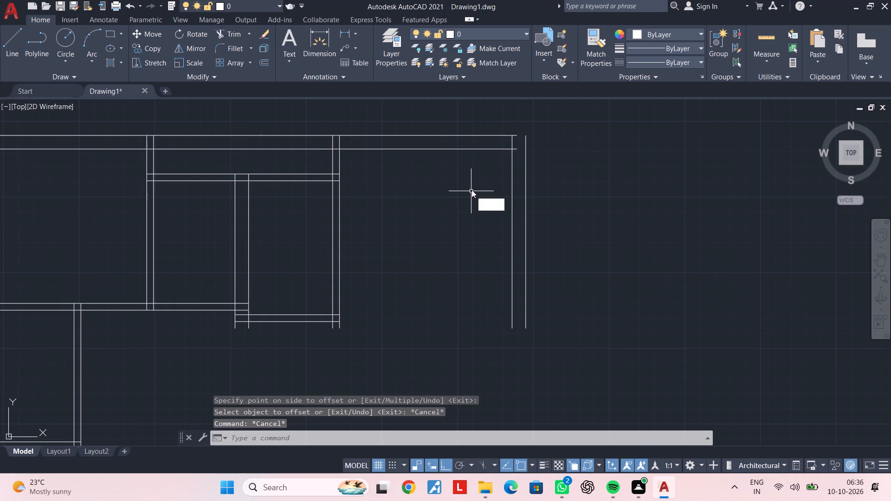
text(x)
key(space)
click(471, 190)
click(495, 114)
key(Escape)
middle_drag(476, 200, 517, 197)
key(Escape)
key(Escape)
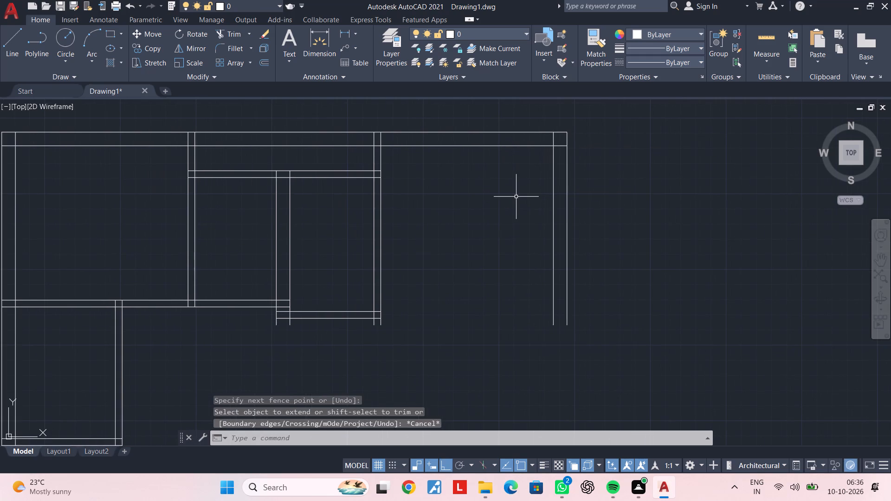
key(Escape)
key(Escape)
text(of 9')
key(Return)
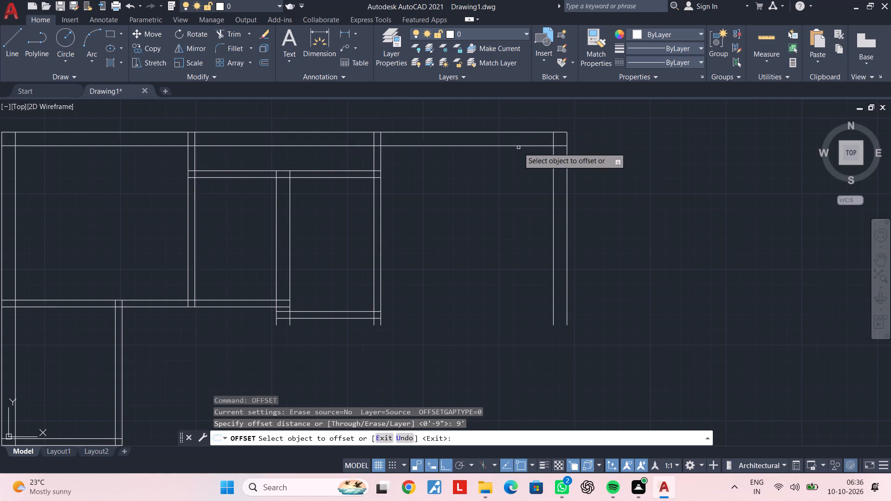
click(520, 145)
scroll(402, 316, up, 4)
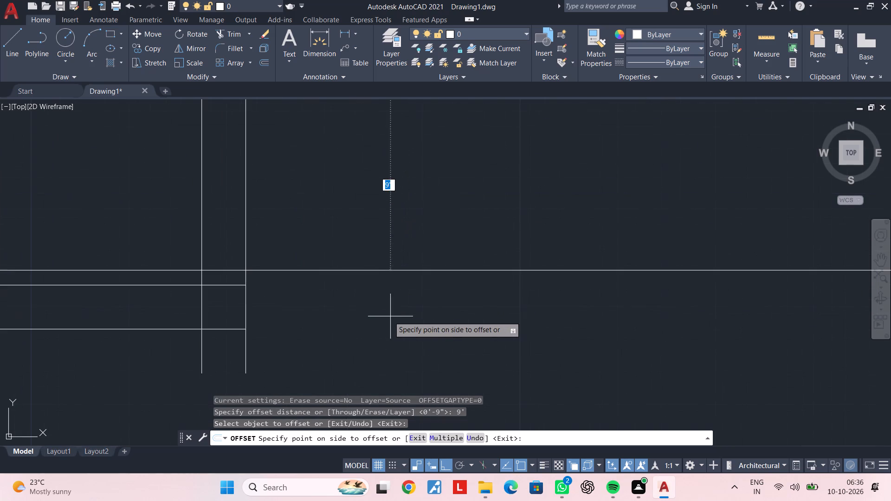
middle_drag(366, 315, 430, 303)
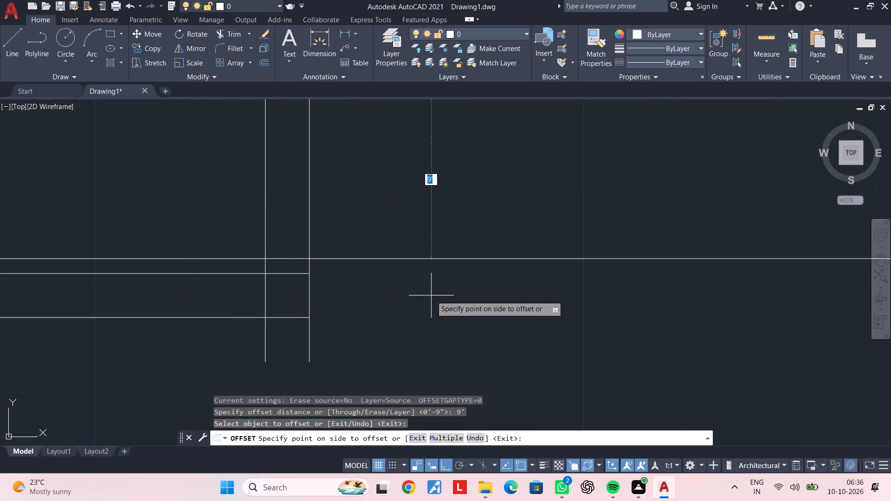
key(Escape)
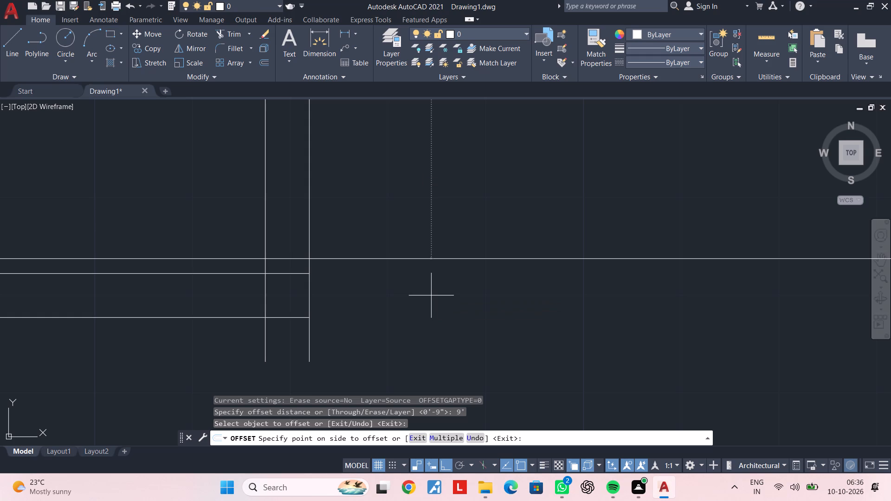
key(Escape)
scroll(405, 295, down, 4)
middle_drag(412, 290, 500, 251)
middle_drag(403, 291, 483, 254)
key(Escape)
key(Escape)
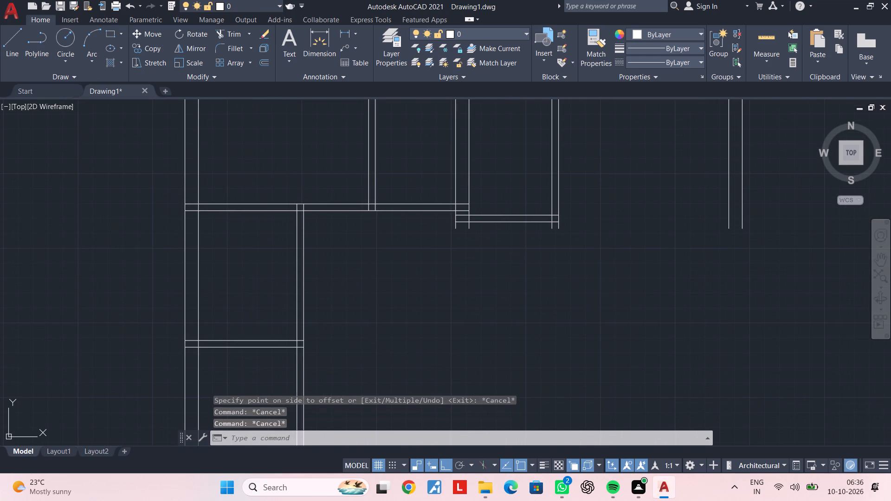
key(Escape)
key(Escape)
Offset the lower line of the small middle room's bottom wall 6'7.5" downward.
text(of)
key(space)
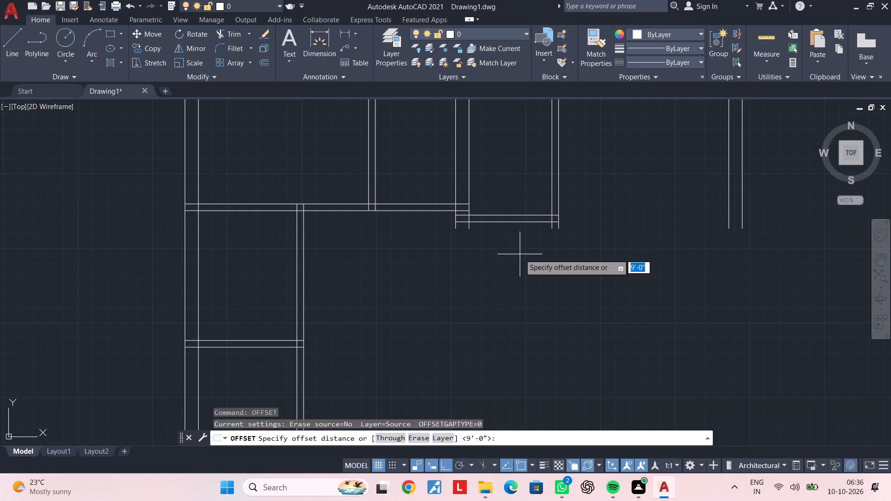
key(6)
key(apostrophe)
text(7.5")
key(Return)
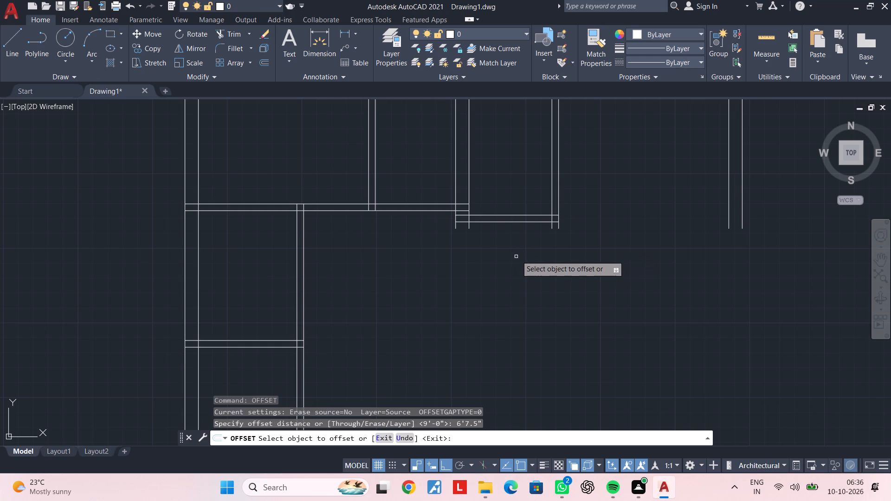
click(515, 223)
click(515, 302)
middle_drag(514, 310, 503, 233)
Offset the new horizontal line 4.5" downward to form the lower partition wall's thickness.
key(space)
key(space)
text(4.5")
key(Return)
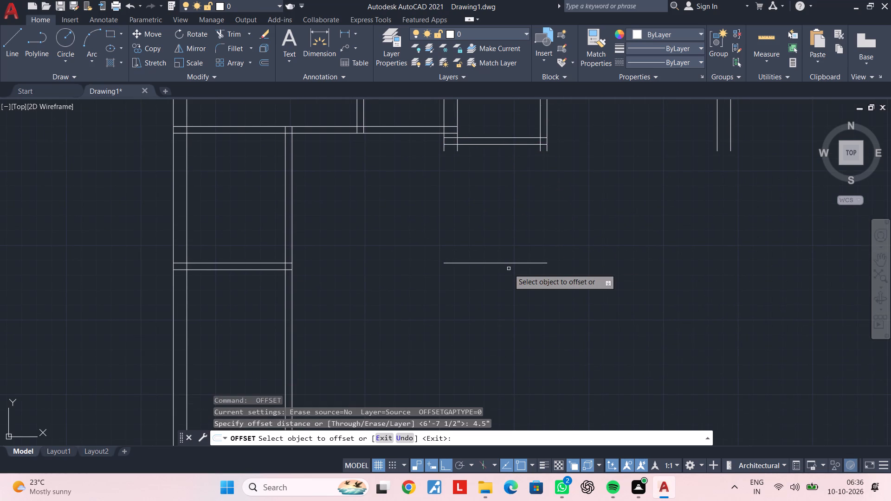
click(506, 262)
click(505, 297)
key(Escape)
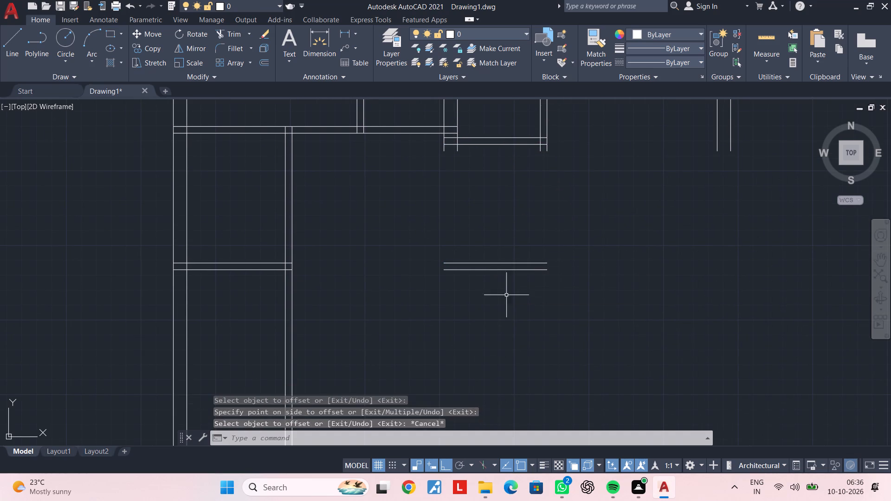
key(Escape)
key(Escape)
Draw a long horizontal guide line below the lower partition, running past the right outer wall.
scroll(643, 275, down, 2)
middle_drag(588, 288, 576, 290)
middle_drag(600, 316, 570, 287)
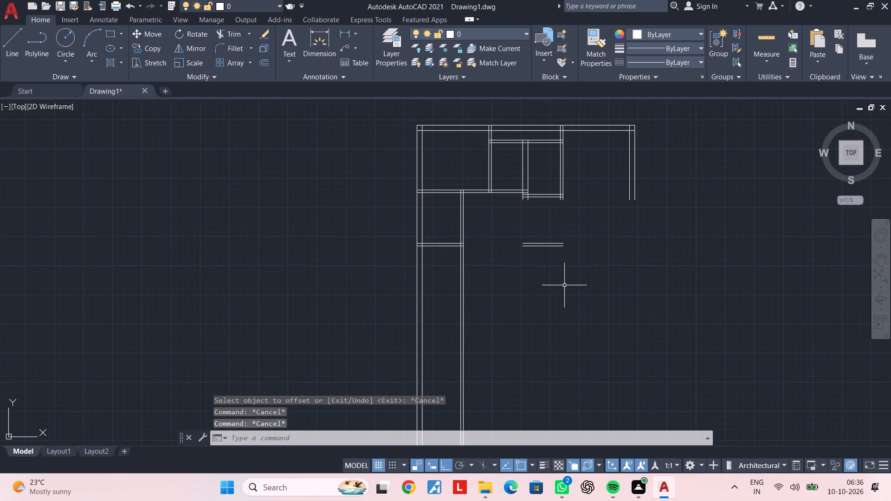
text(l)
key(space)
click(521, 308)
click(787, 310)
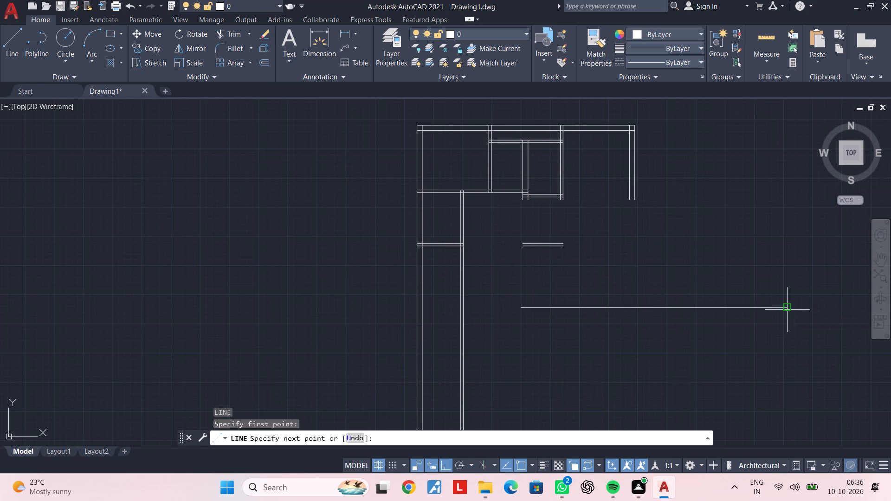
key(Escape)
key(Escape)
key(Escape)
Extend the right outer wall's two lines down to the guide line and the lower partition's two lines right to that wall.
key(e)
key(x)
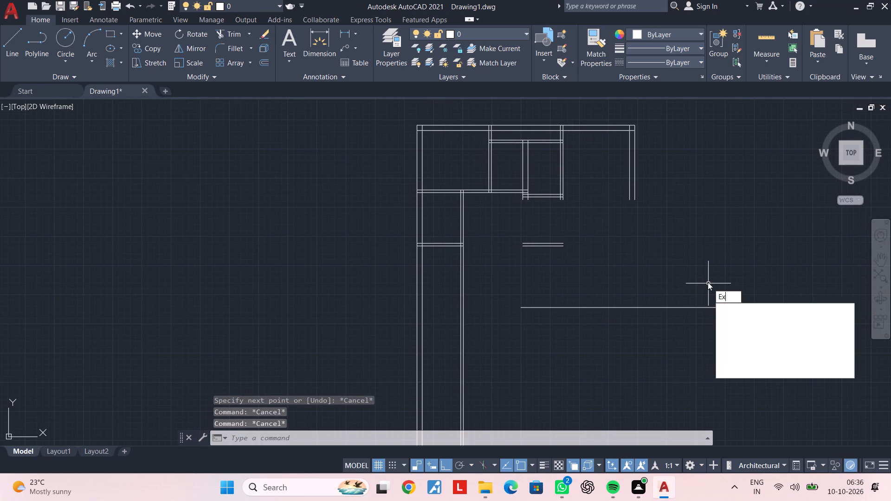
key(space)
click(688, 180)
click(616, 202)
click(552, 224)
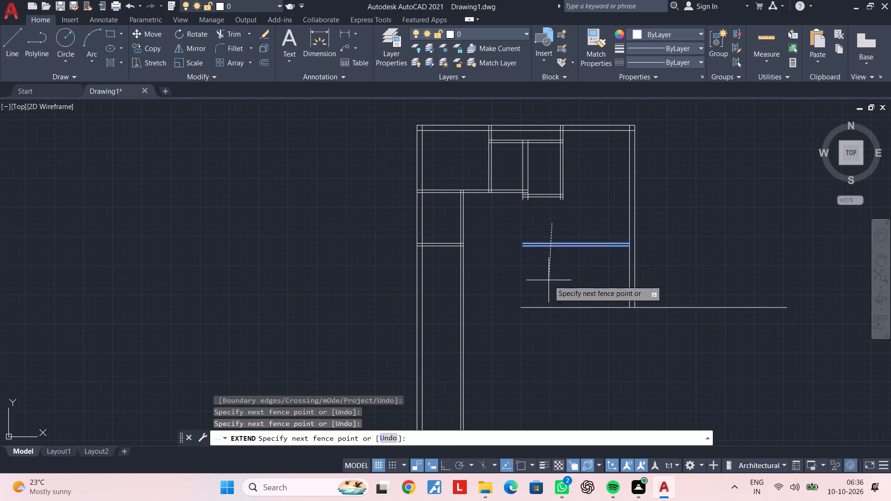
click(549, 282)
key(Escape)
key(Escape)
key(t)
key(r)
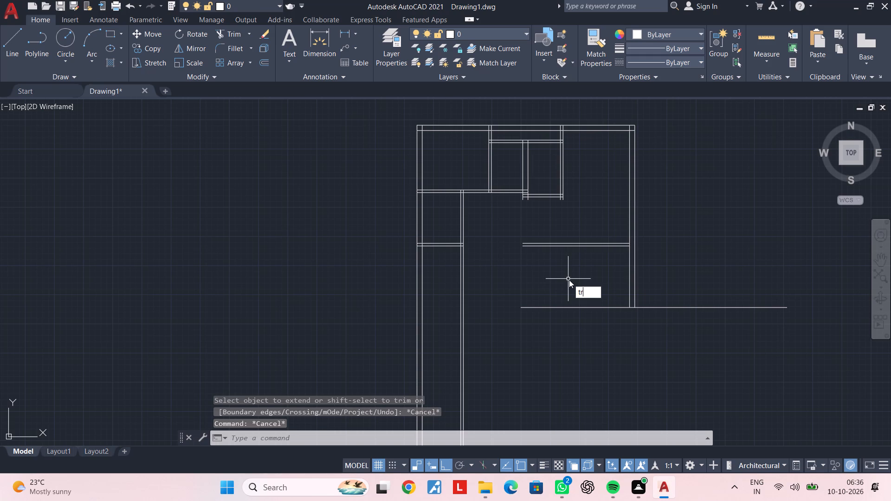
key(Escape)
Delete the horizontal guide line at the lower end of the right outer wall.
click(599, 322)
click(582, 296)
key(Delete)
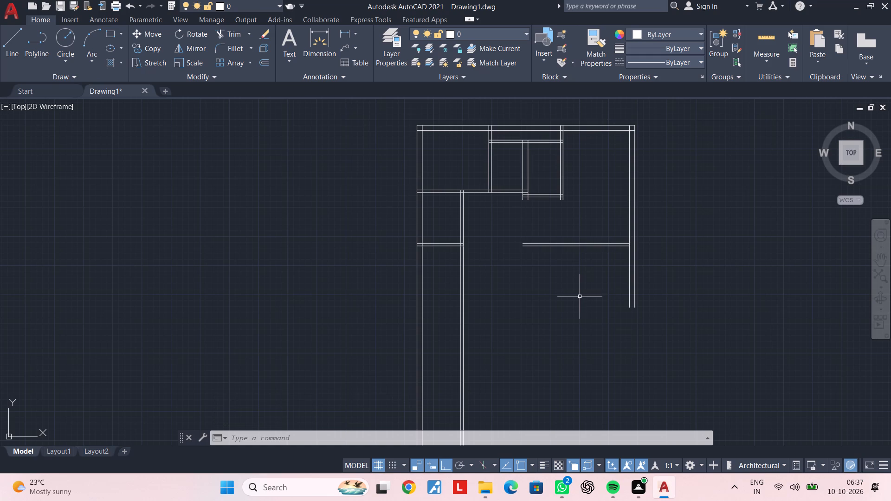
key(Escape)
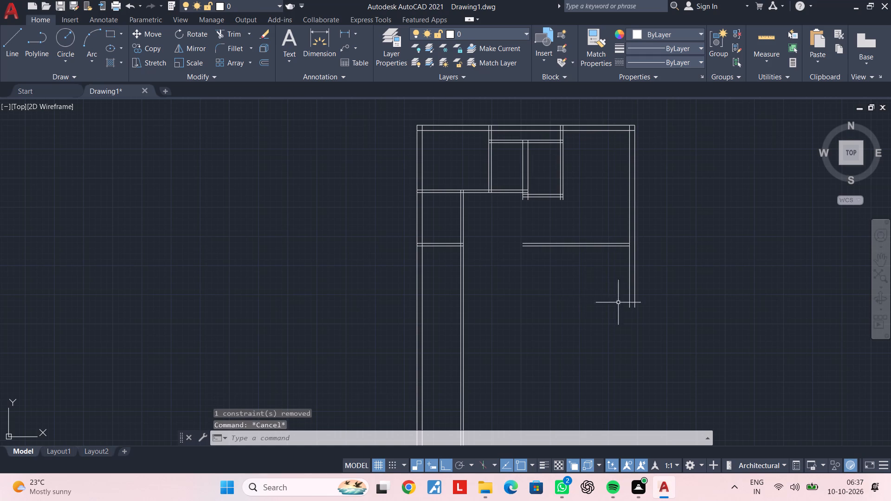
key(Escape)
Offset the lower partition's upper line 8' upward into the right-hand room.
middle_drag(592, 264, 539, 295)
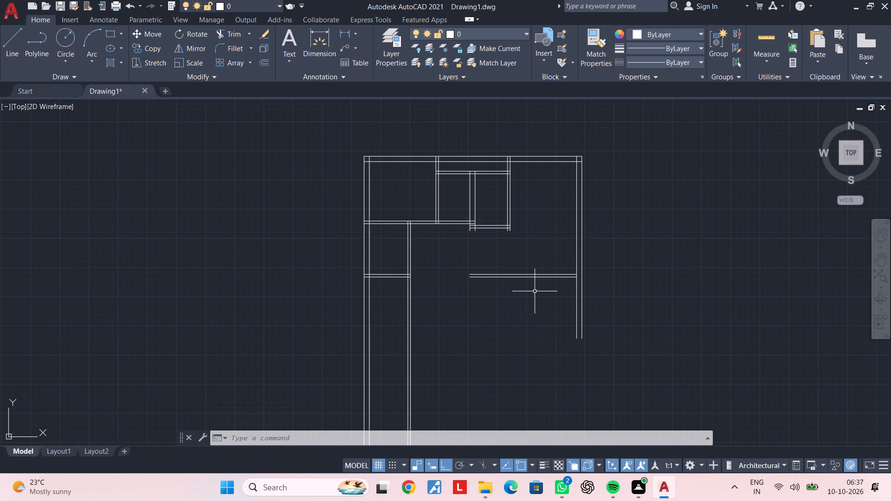
scroll(535, 291, up, 3)
scroll(535, 291, down, 3)
middle_drag(524, 218, 519, 236)
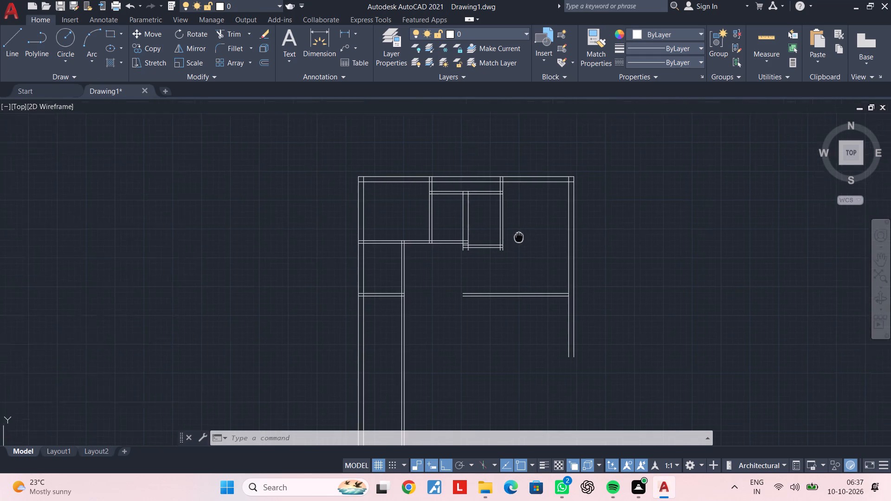
middle_drag(519, 236, 502, 267)
scroll(479, 283, up, 2)
middle_drag(487, 283, 348, 238)
key(Escape)
key(Escape)
key(Escape)
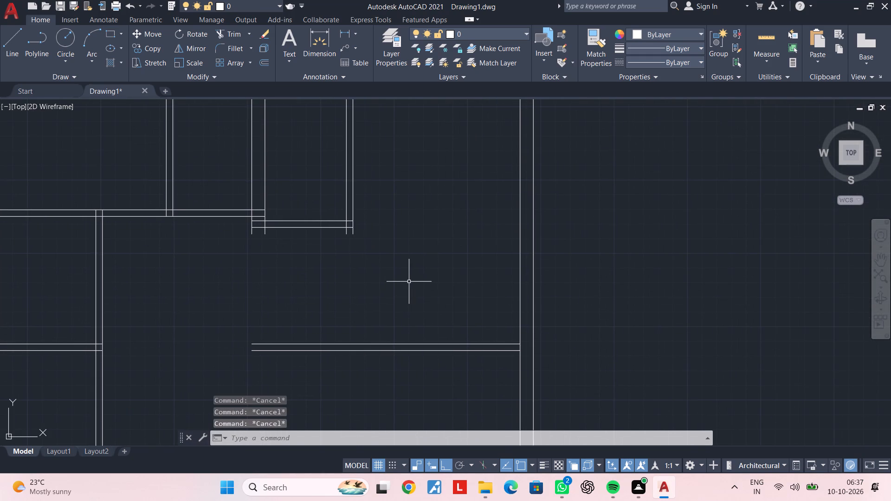
key(Escape)
key(Escape)
key(Escape)
text(of)
key(space)
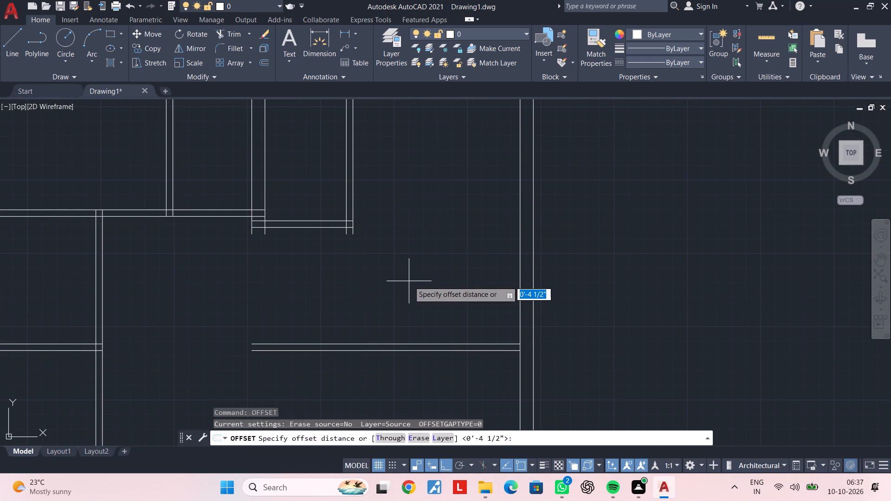
text(8')
key(Return)
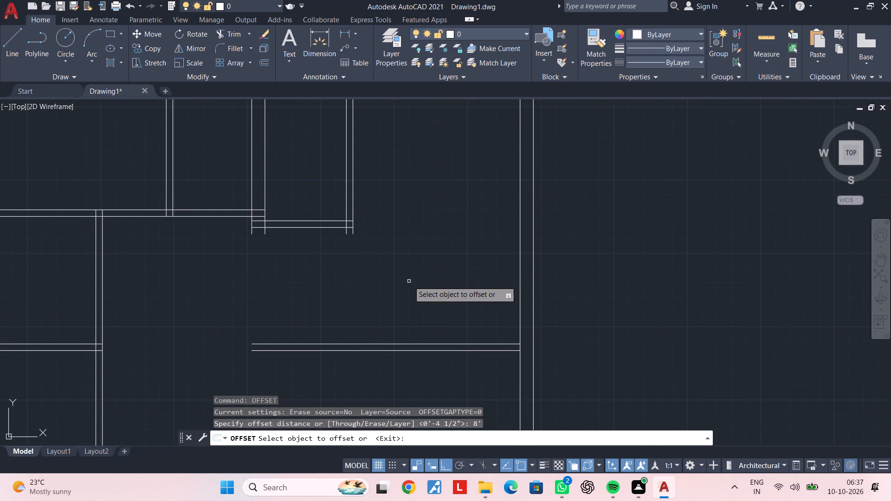
click(461, 344)
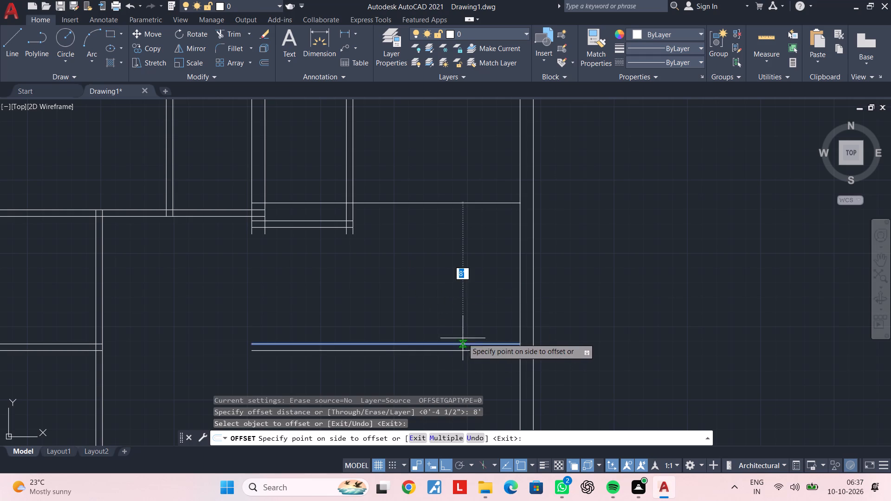
click(453, 218)
middle_drag(450, 217, 439, 332)
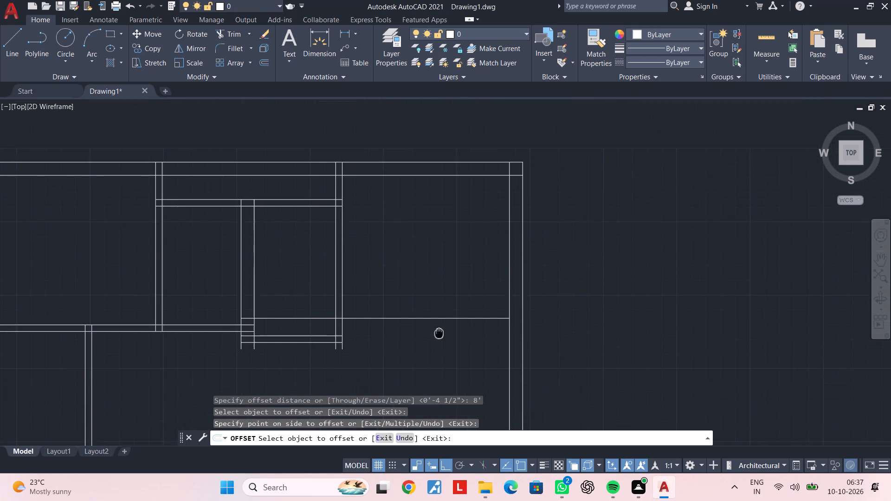
middle_drag(439, 332, 439, 334)
key(Escape)
key(Escape)
key(Escape)
Measure the vertical distance from the top wall's inner line to the new horizontal line.
click(349, 34)
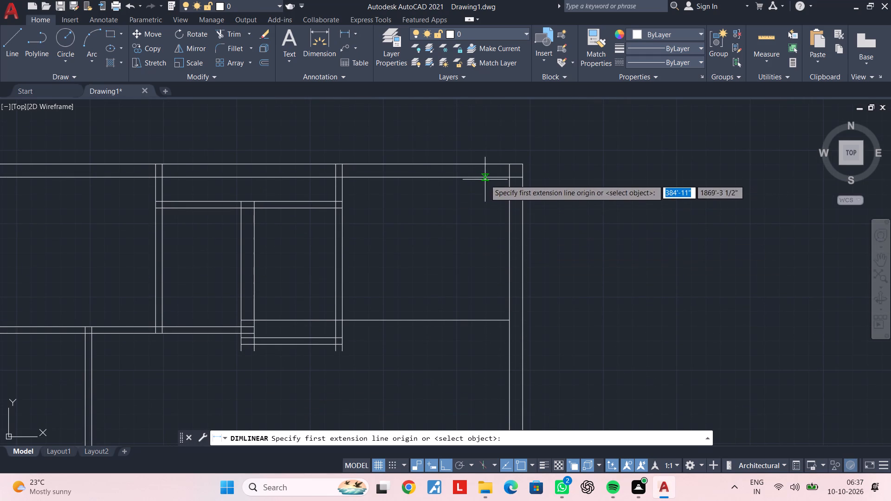
click(484, 177)
click(485, 321)
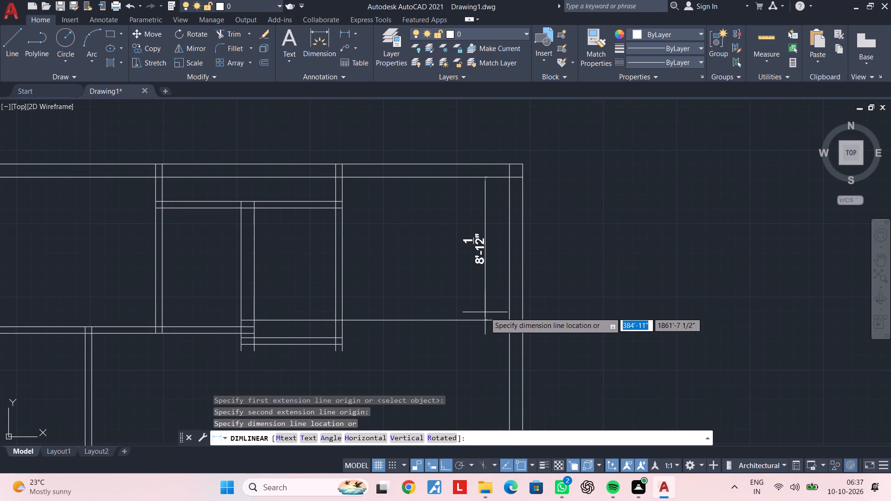
key(Escape)
middle_drag(412, 327, 495, 319)
key(Escape)
key(Escape)
Trim the new horizontal line where it crosses the inside of the small middle room.
key(t)
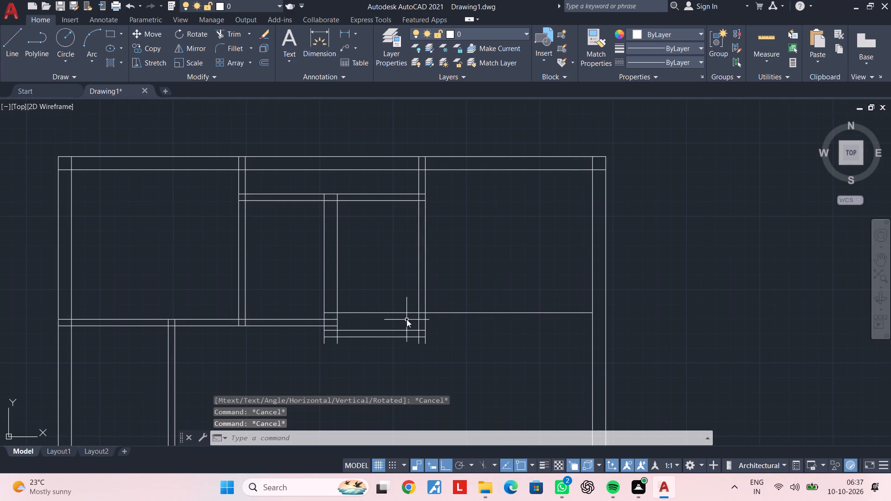
text(r)
key(space)
scroll(407, 319, up, 2)
click(407, 321)
click(413, 258)
middle_drag(332, 276, 497, 276)
key(Escape)
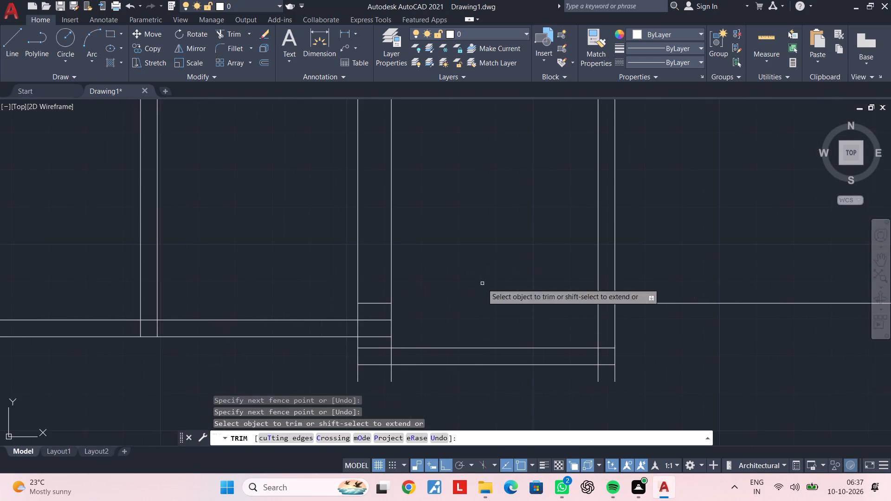
key(Escape)
Delete the leftover horizontal stub between the two lines of the small room's left wall.
click(384, 301)
click(379, 307)
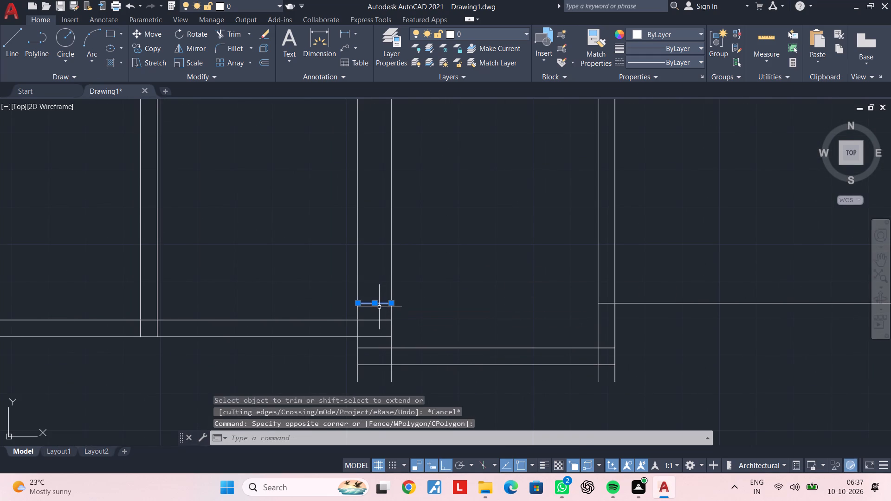
key(Delete)
key(Escape)
key(Escape)
Offset the right-hand room's new horizontal line 4.5" downward to give the wall its thickness.
middle_drag(730, 362, 168, 217)
scroll(714, 355, up, 1)
key(Escape)
key(Escape)
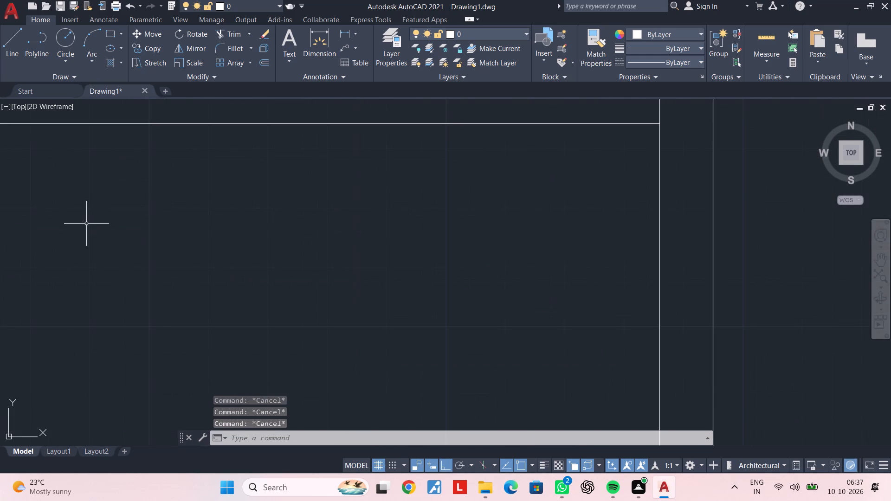
text(of)
key(space)
text(4.5")
key(Return)
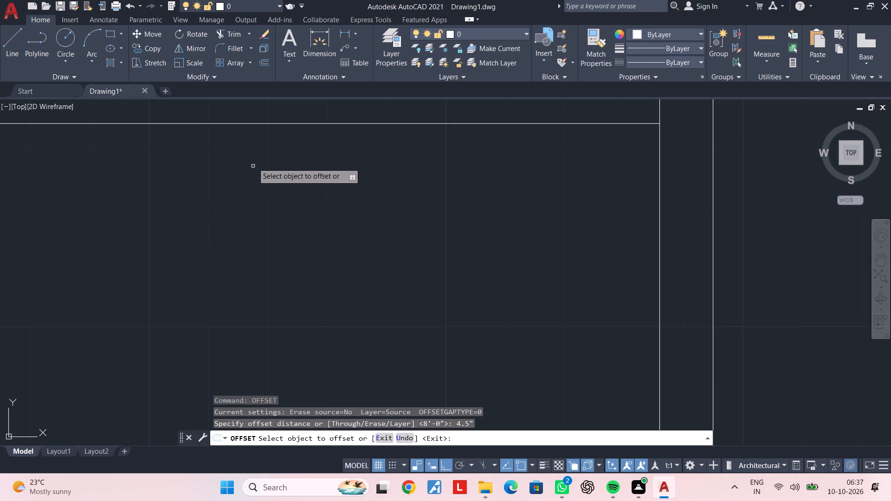
click(278, 122)
click(281, 195)
scroll(261, 208, down, 4)
middle_drag(262, 213, 422, 218)
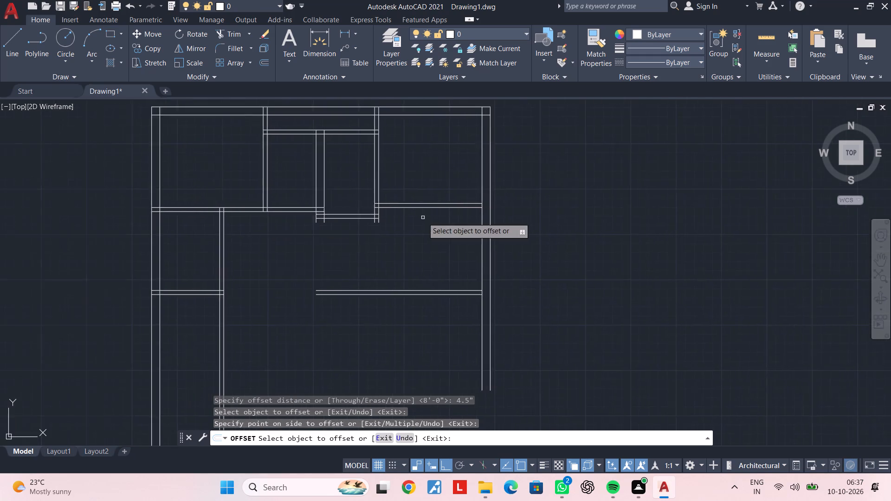
scroll(414, 215, up, 3)
middle_drag(339, 222, 466, 218)
key(Escape)
scroll(479, 256, down, 3)
middle_drag(479, 257, 465, 212)
key(Escape)
key(Escape)
key(Escape)
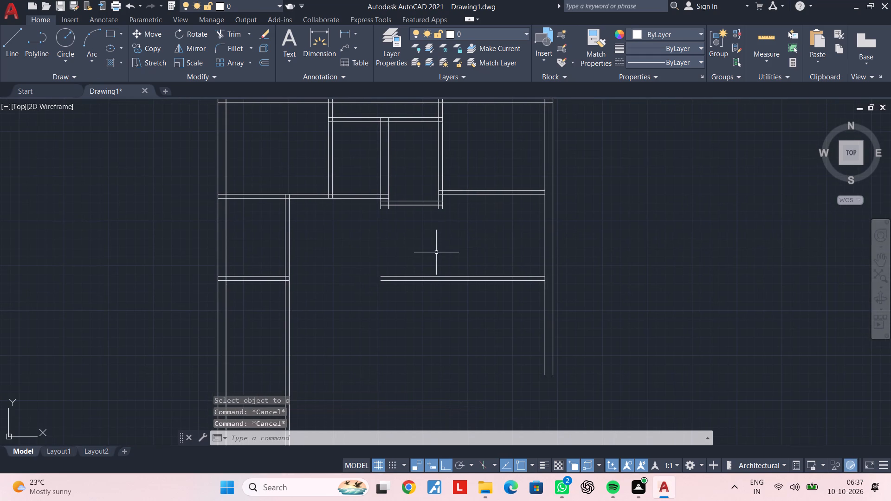
key(Escape)
key(Escape)
key(Escape)
key(Escape)
key(Escape)
key(Escape)
key(Escape)
Extend the small middle room's left and right wall lines down to the lower partition wall.
middle_drag(378, 257, 424, 242)
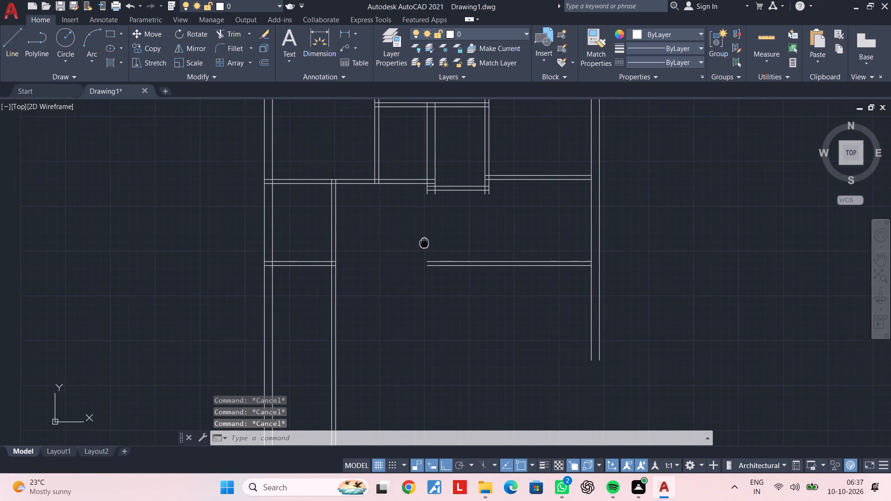
middle_drag(424, 242, 425, 241)
key(Escape)
text(ex)
key(space)
click(415, 163)
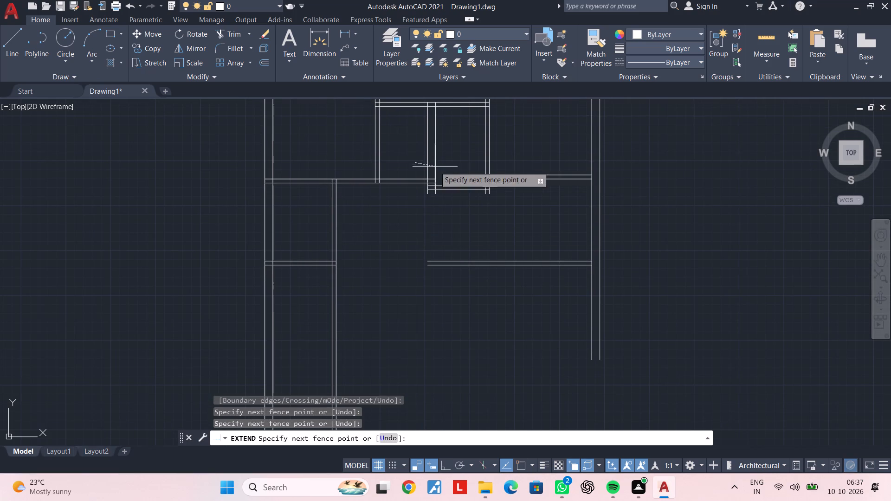
click(455, 170)
click(407, 225)
click(456, 238)
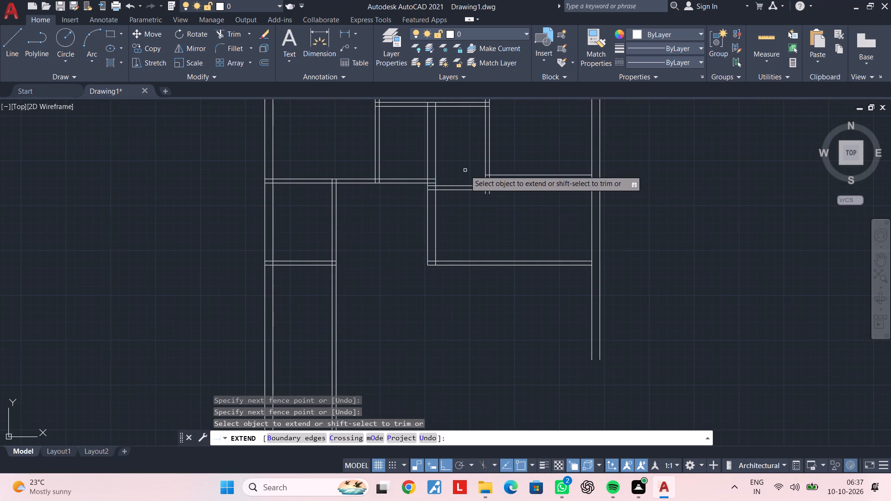
click(476, 158)
click(507, 166)
click(471, 224)
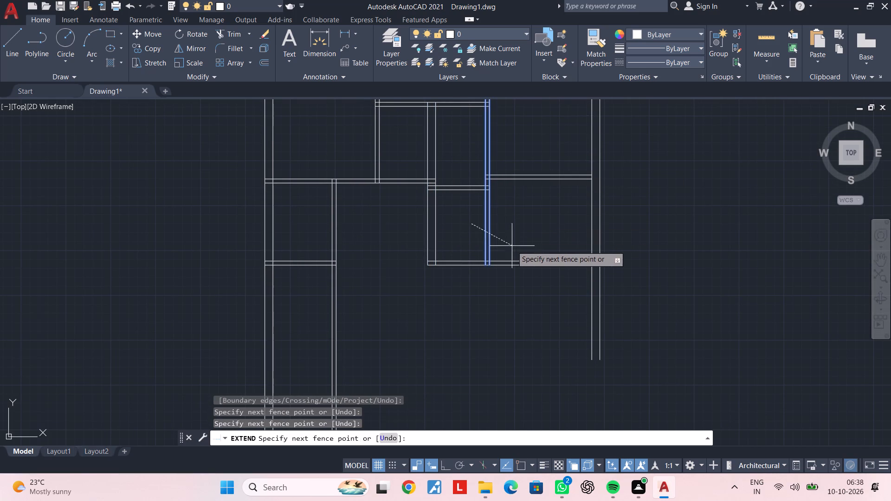
click(518, 252)
key(Escape)
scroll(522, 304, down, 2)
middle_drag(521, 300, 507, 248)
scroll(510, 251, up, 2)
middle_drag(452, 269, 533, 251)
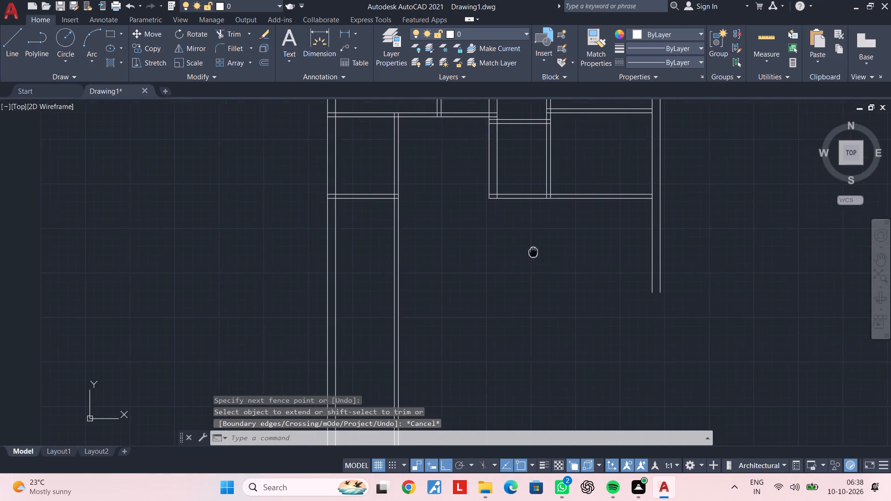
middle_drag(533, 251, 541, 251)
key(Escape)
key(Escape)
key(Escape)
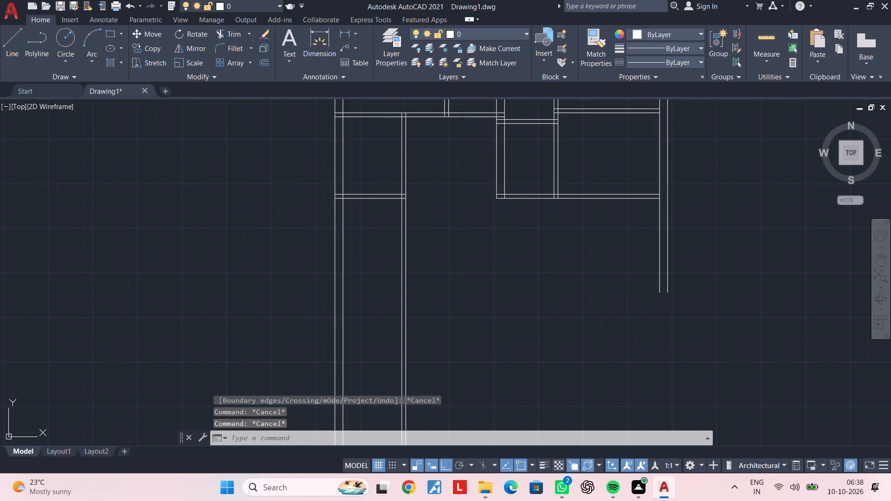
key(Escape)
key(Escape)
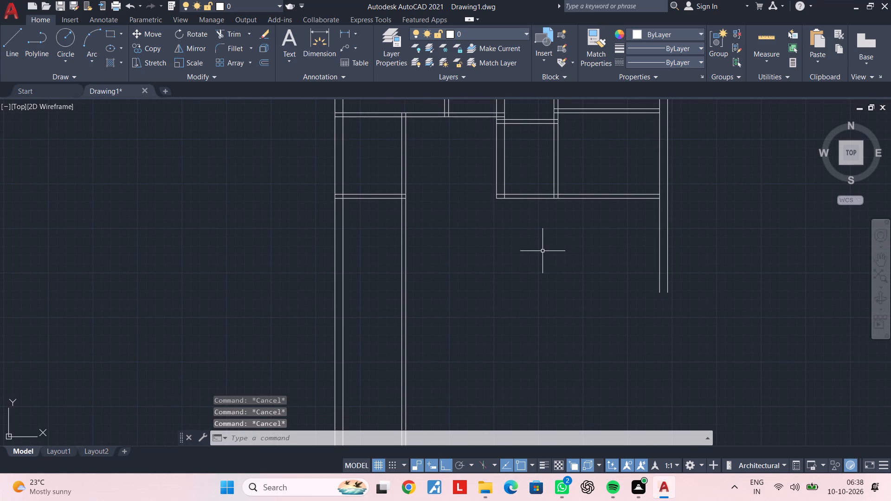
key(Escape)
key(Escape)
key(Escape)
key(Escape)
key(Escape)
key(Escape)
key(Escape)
Offset the lower line of the right-hand rooms' bottom partition 16' downward.
middle_drag(548, 272, 541, 250)
key(Escape)
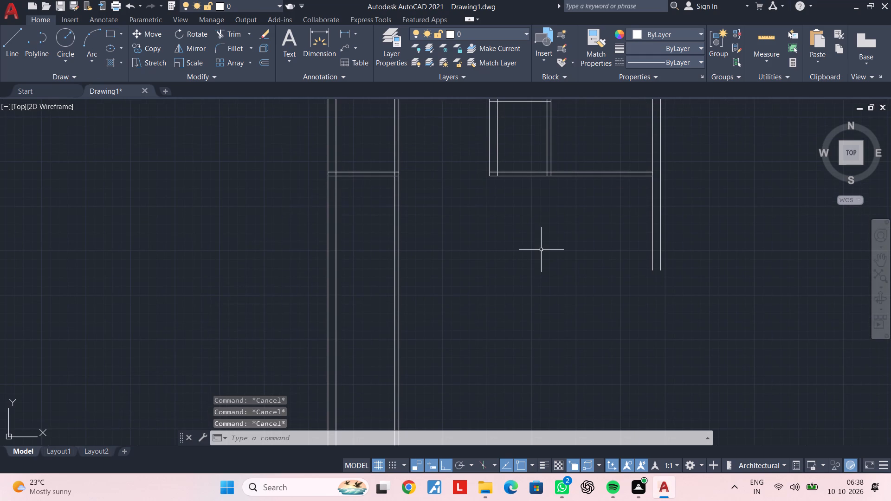
key(Escape)
text(of)
key(space)
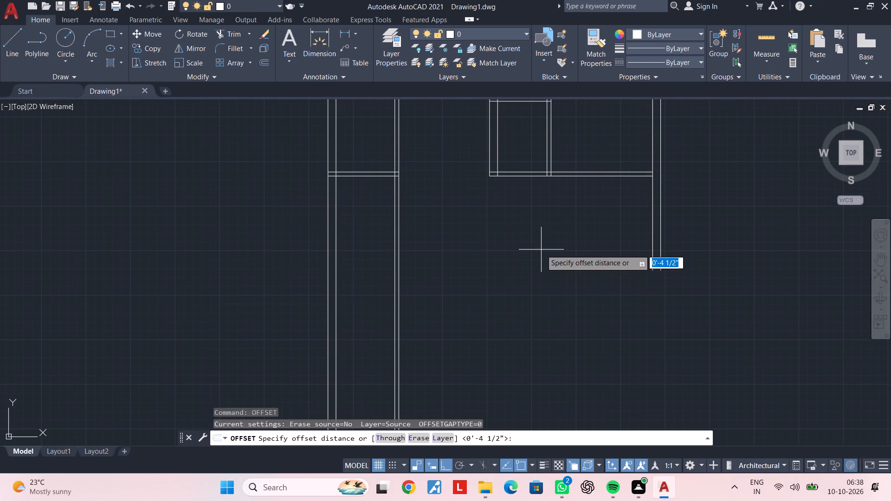
text(16')
key(Return)
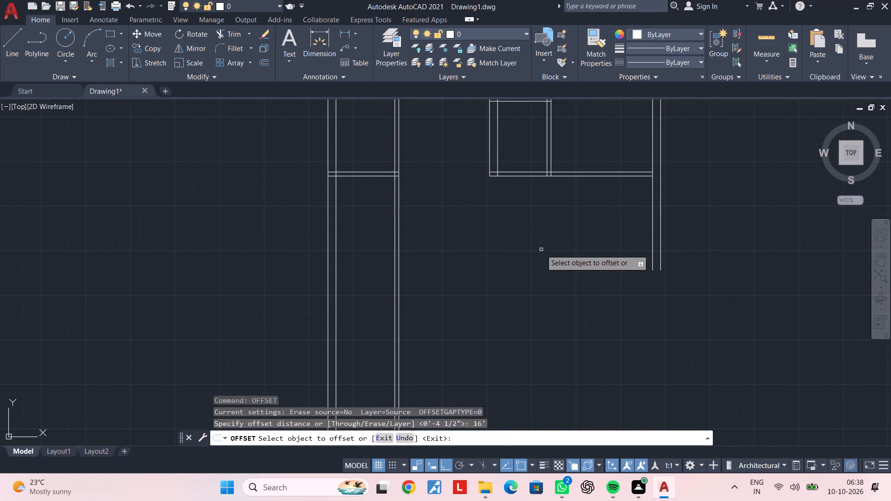
click(587, 176)
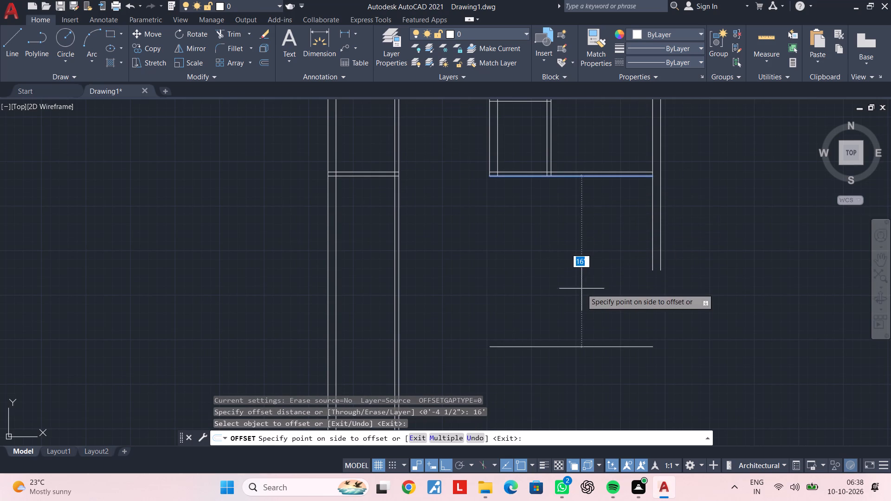
click(581, 308)
middle_drag(585, 313, 568, 263)
key(space)
Offset the new bottom horizontal line 9" downward to give the bottom wall its thickness.
key(space)
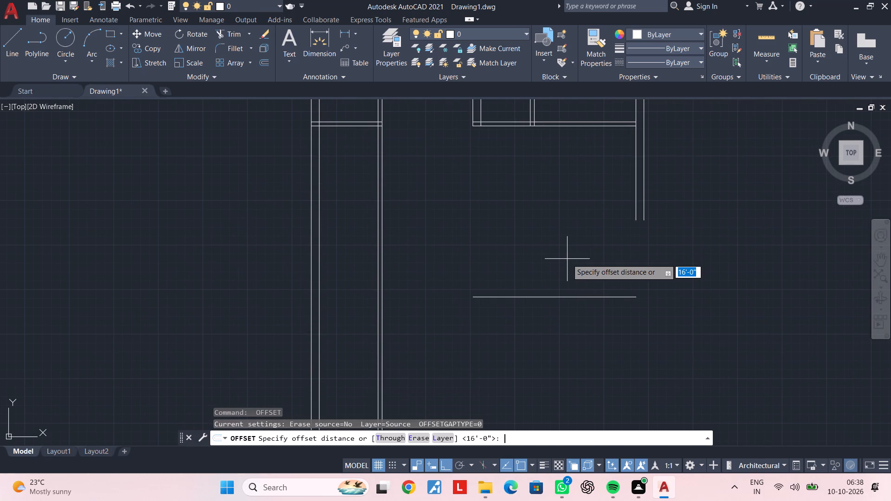
text(9")
key(Return)
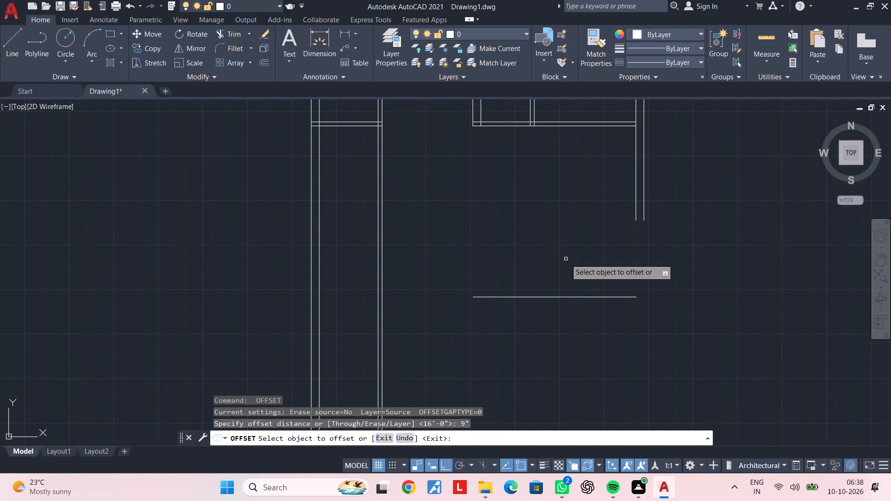
click(571, 298)
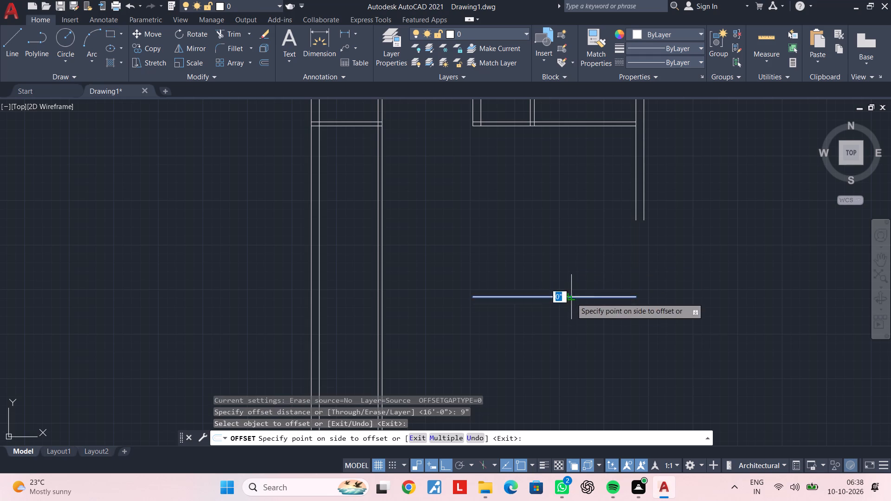
click(571, 321)
key(Escape)
key(Escape)
key(Escape)
Extend the inner line of the right outer wall down to the new bottom wall.
key(e)
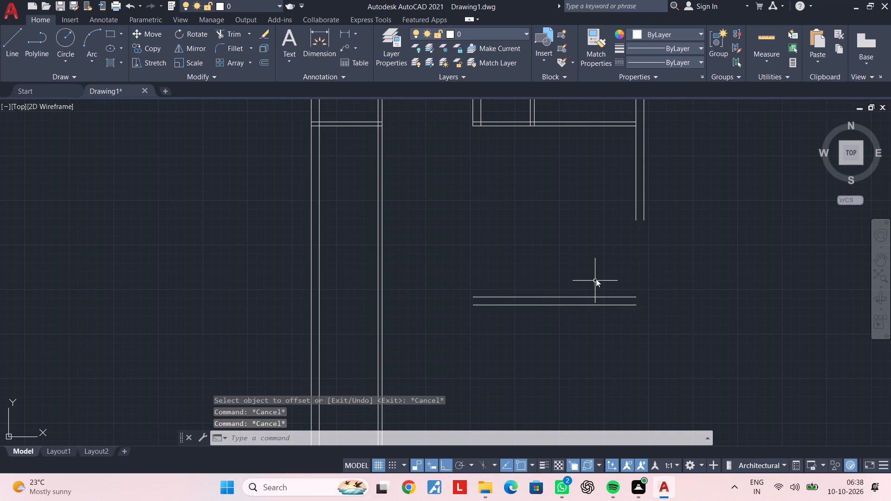
text(x)
key(space)
click(607, 238)
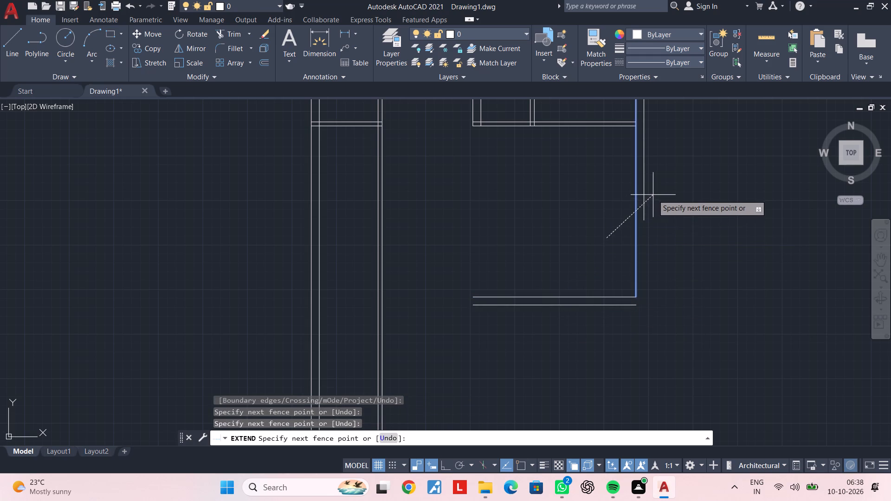
click(659, 191)
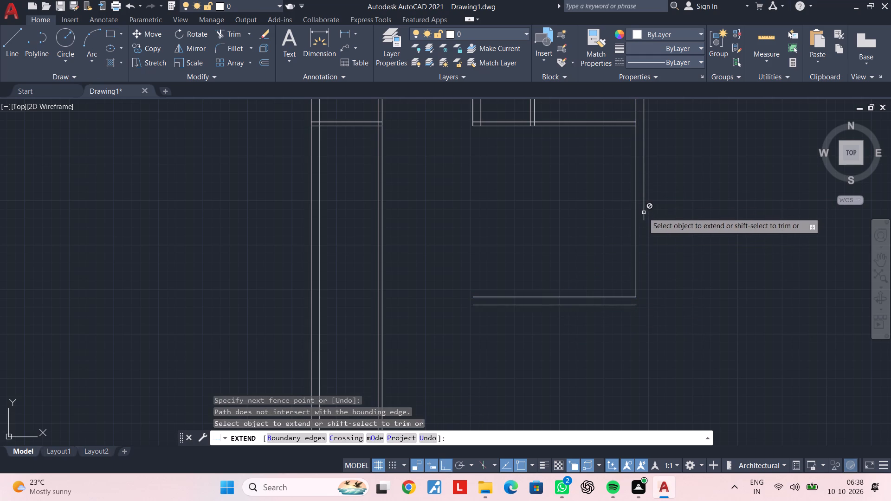
key(Escape)
Stretch the right end of the bottom wall's lower line out past the right outer wall.
click(633, 307)
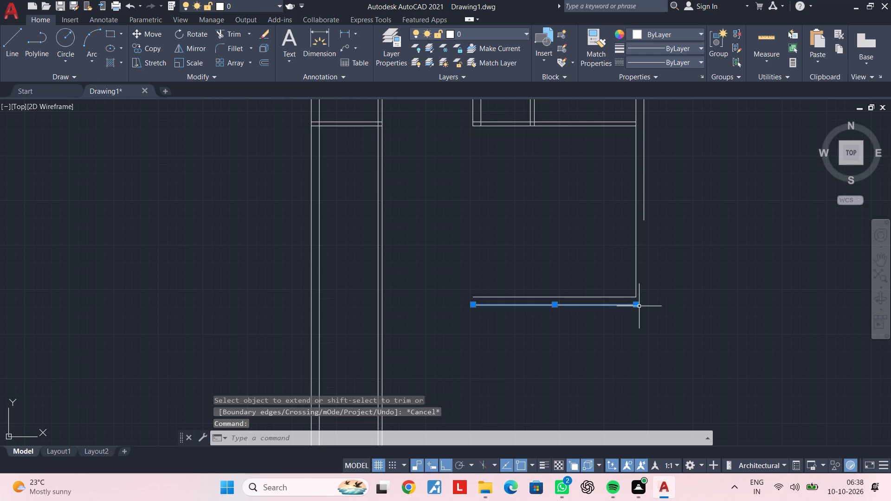
click(638, 306)
click(659, 304)
key(Escape)
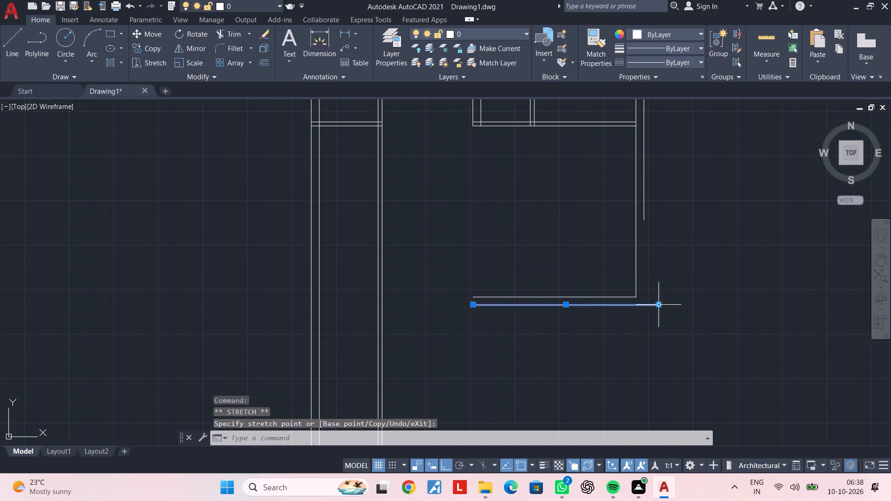
key(Escape)
key(Escape)
Extend both lines of the right outer wall down to the bottom wall's lower line.
text(ex)
key(space)
click(676, 208)
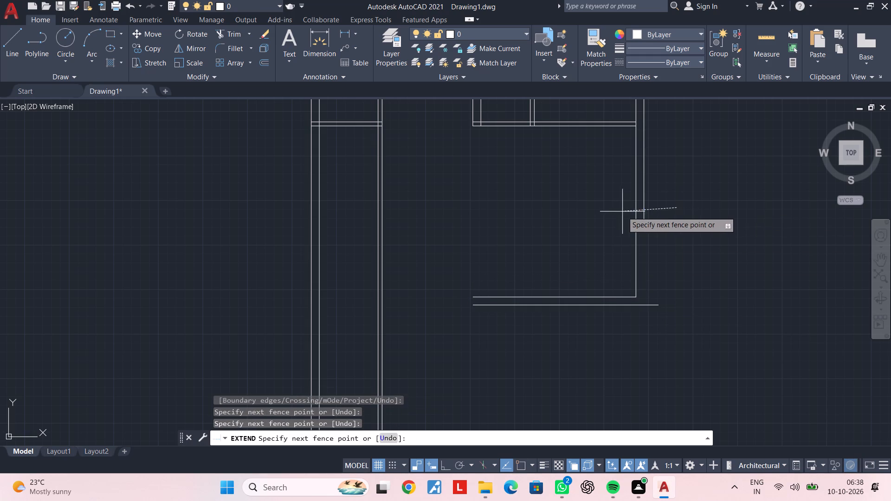
click(622, 212)
key(Escape)
Trim the bottom wall line's overhang beyond the outer face of the right wall.
key(t)
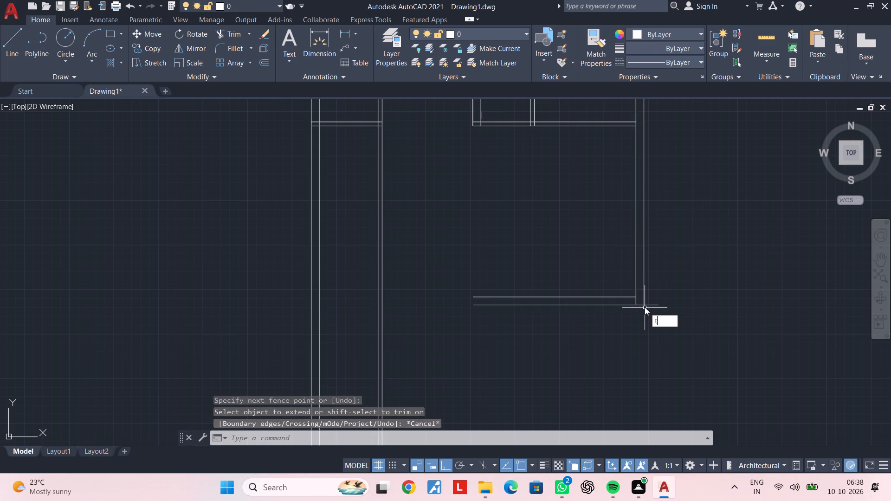
text(r)
key(space)
click(649, 306)
middle_drag(583, 199, 578, 281)
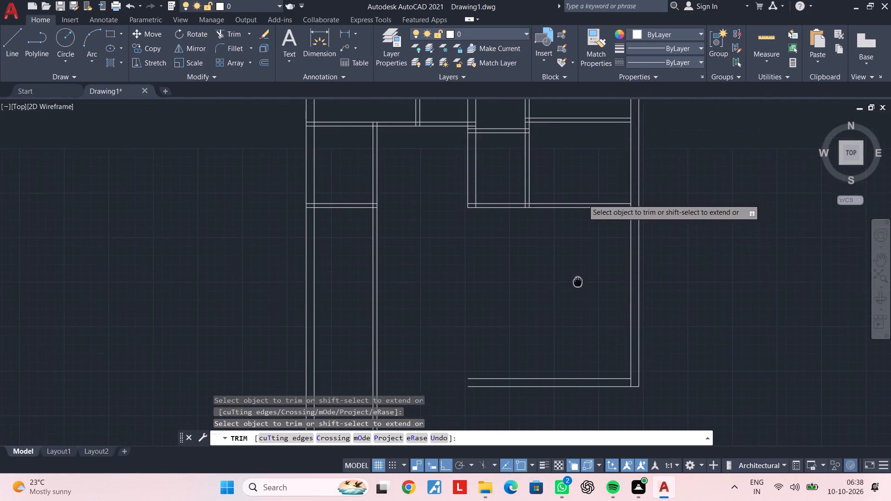
middle_drag(578, 281, 578, 282)
key(Escape)
middle_drag(577, 282, 621, 243)
key(Escape)
key(Escape)
middle_drag(617, 245, 613, 258)
key(Escape)
key(Escape)
key(Escape)
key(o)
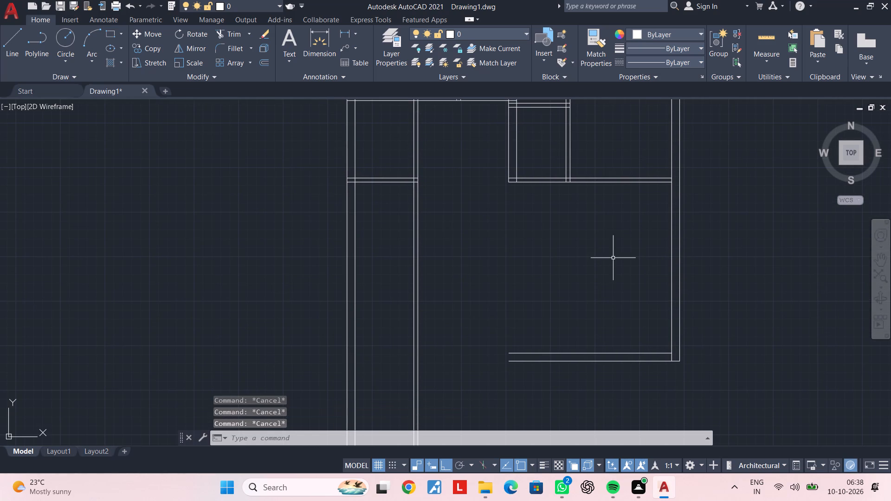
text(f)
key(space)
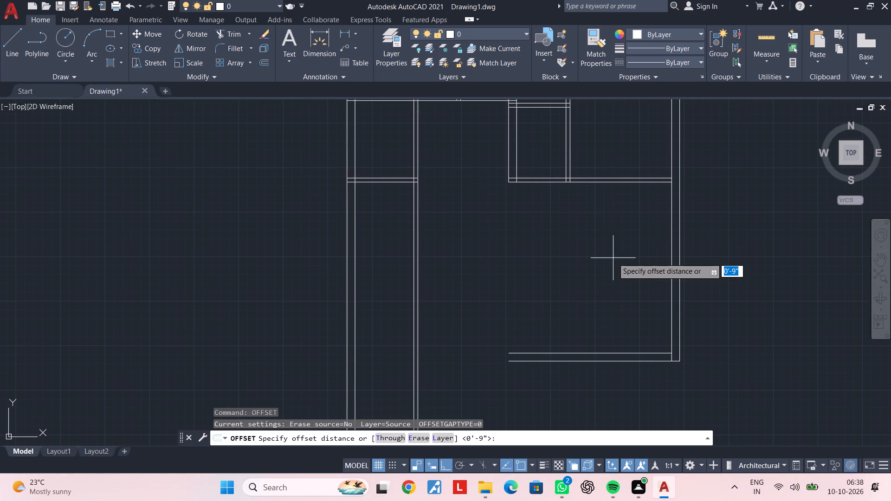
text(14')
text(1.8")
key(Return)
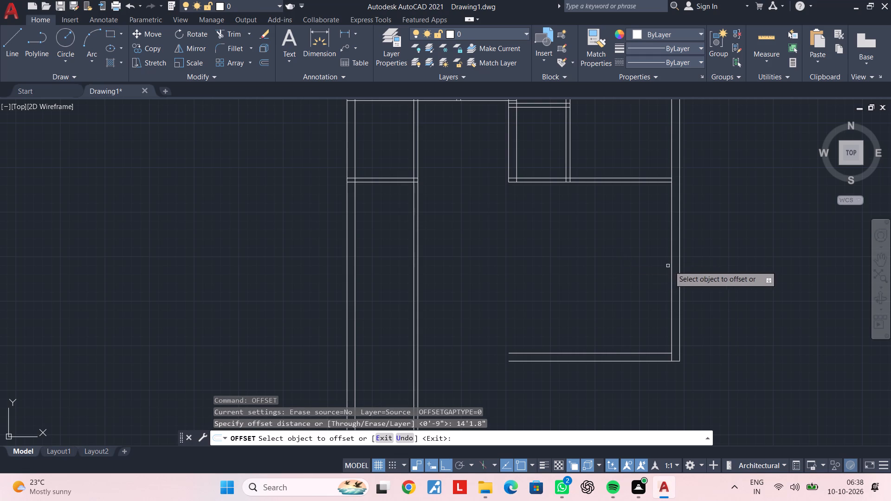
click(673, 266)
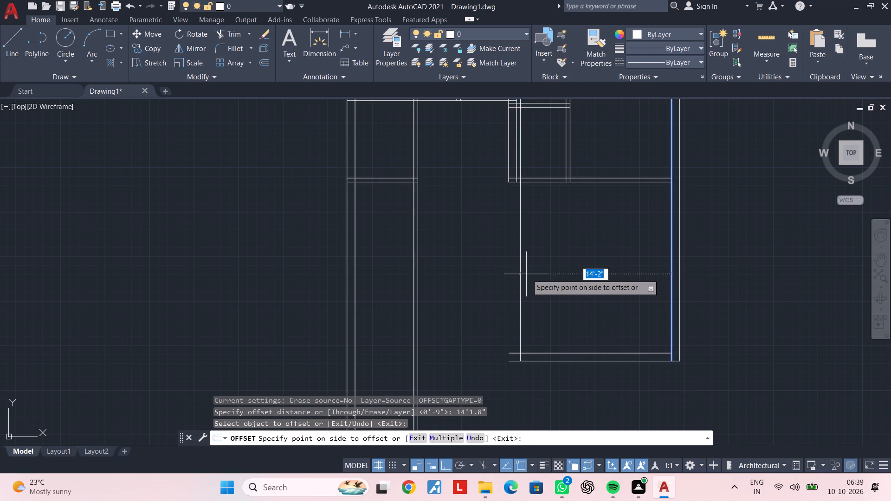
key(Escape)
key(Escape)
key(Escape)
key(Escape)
Extend both lines of the small middle room's left wall down to the bottom wall's lower line.
text(ex)
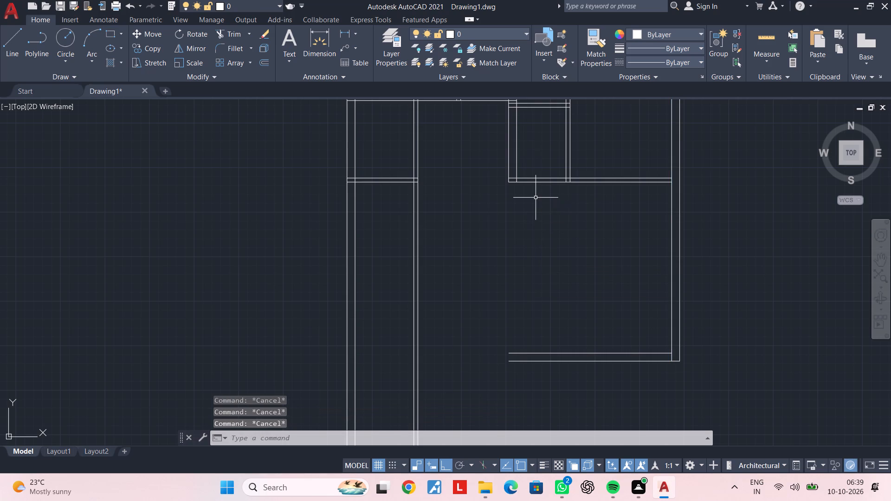
key(space)
click(517, 166)
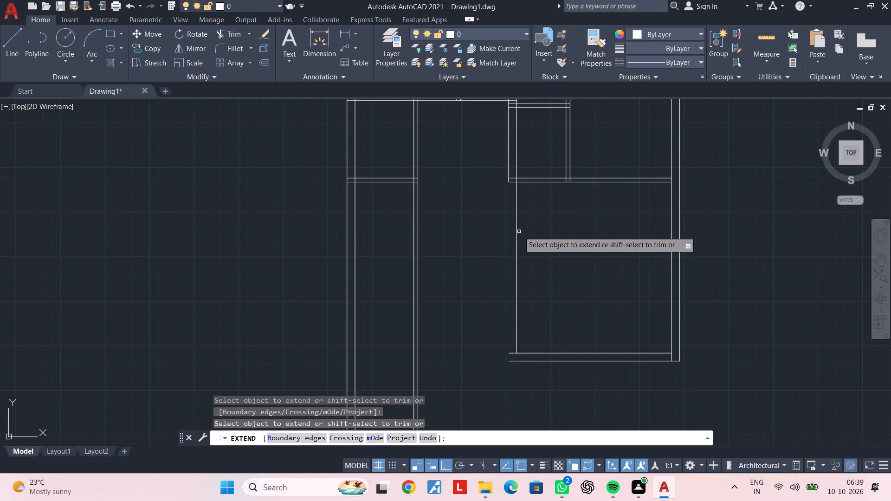
click(517, 239)
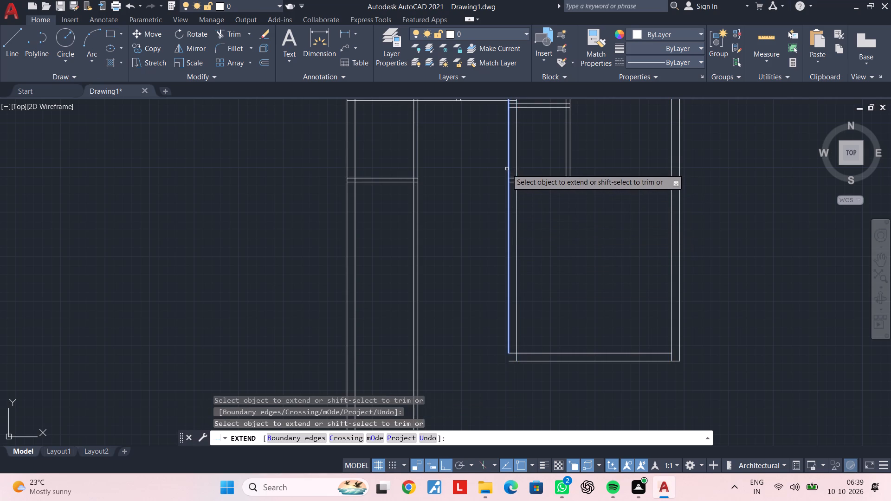
click(506, 168)
click(509, 168)
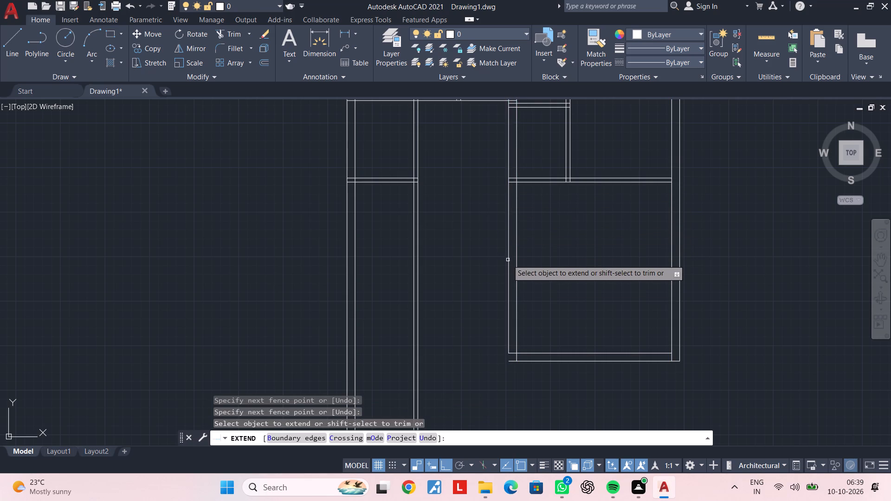
click(509, 263)
middle_drag(484, 268, 534, 228)
key(Escape)
key(Escape)
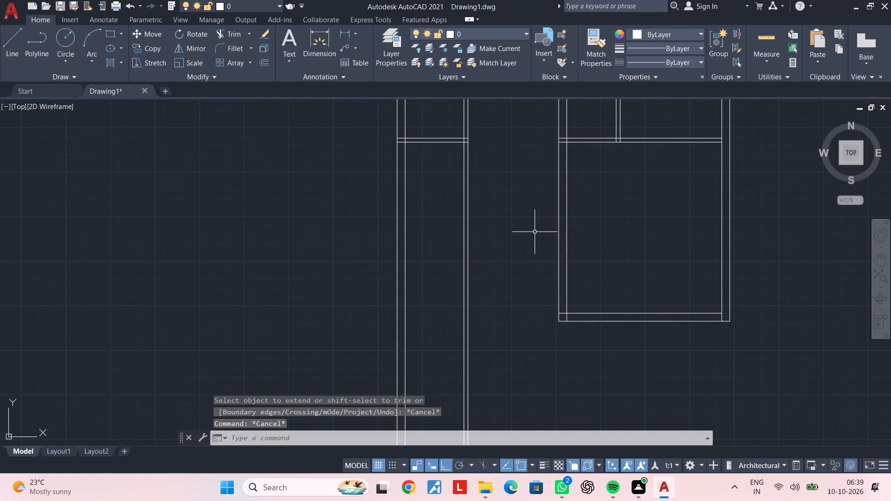
Extend both bottom wall lines leftward across the plan to the outer line of the left outer wall.
key(e)
text(x)
key(space)
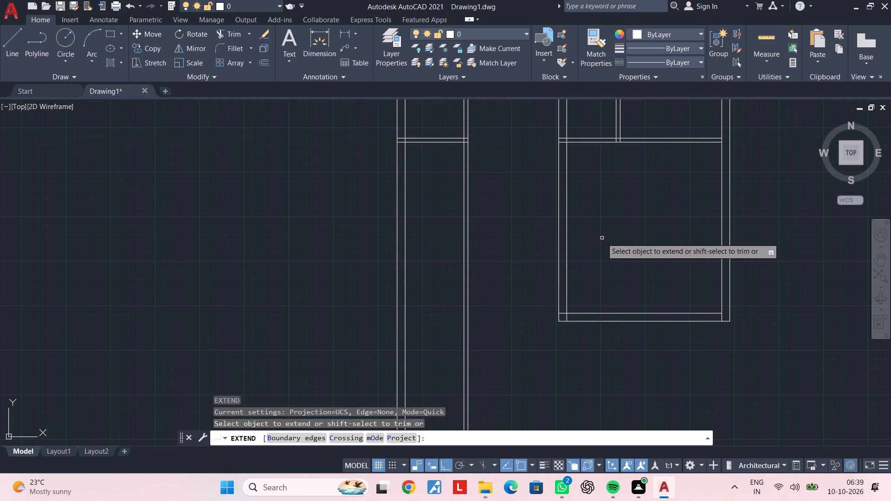
click(602, 238)
click(578, 339)
click(532, 295)
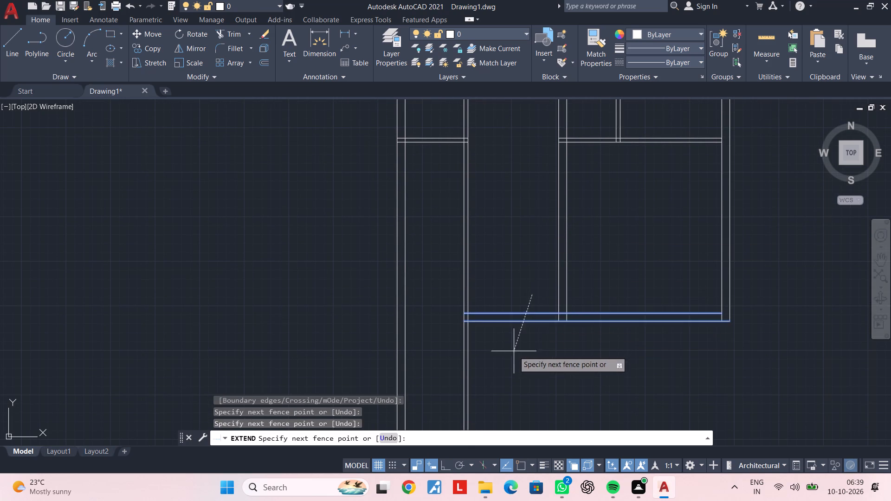
click(514, 351)
click(511, 289)
click(491, 354)
key(Escape)
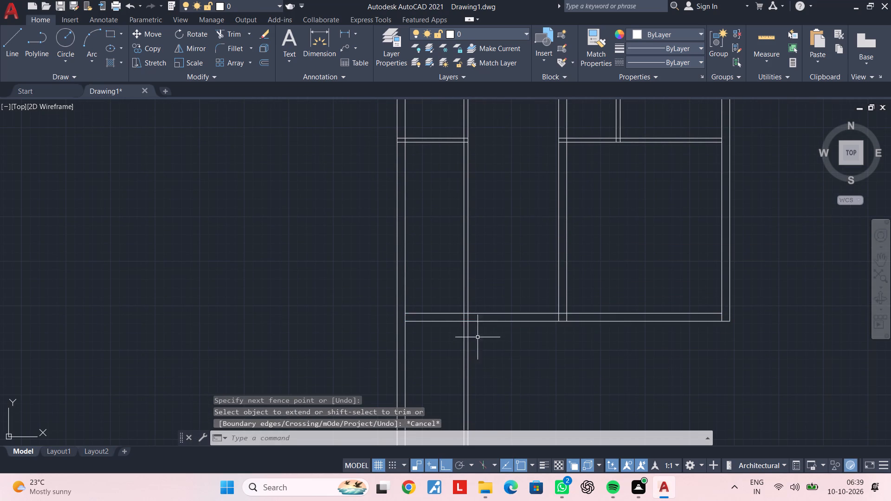
key(space)
click(446, 295)
click(430, 352)
key(Escape)
key(Escape)
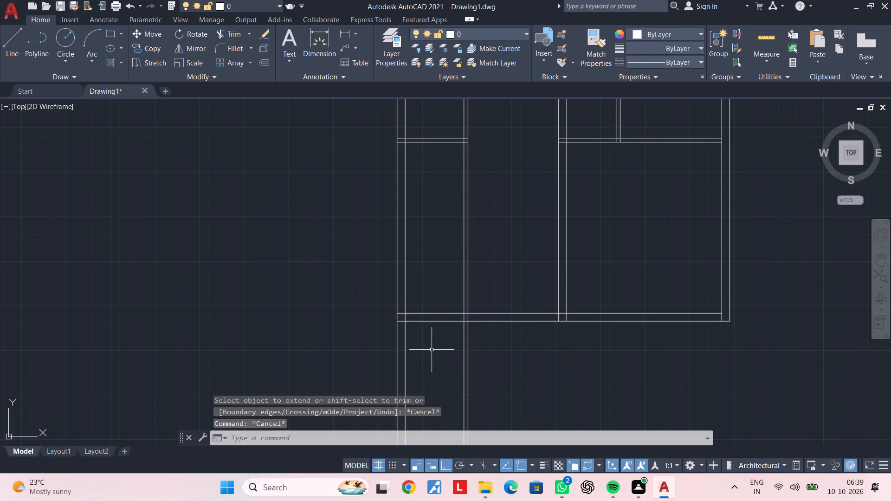
Trim the left outer wall and left partition lines that run below the bottom wall.
key(t)
key(r)
key(space)
drag(507, 351, 465, 353)
click(342, 352)
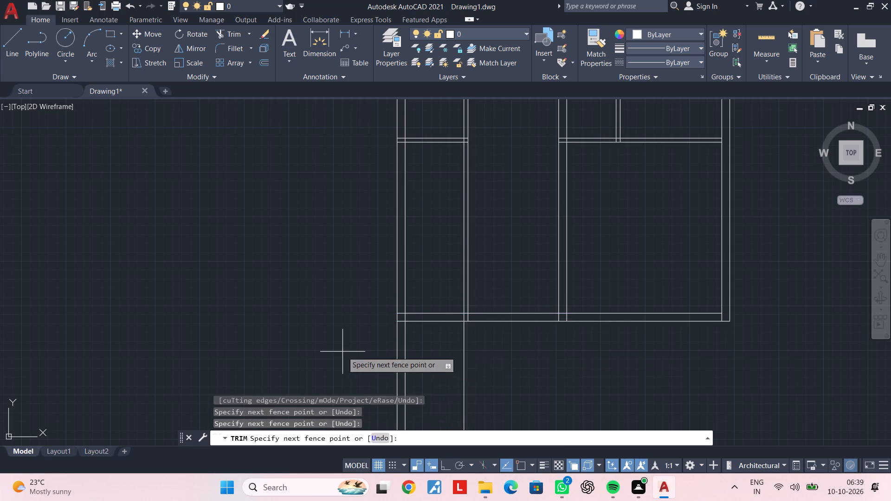
click(554, 352)
key(Escape)
middle_drag(546, 266, 507, 343)
middle_drag(484, 320, 522, 291)
key(Escape)
key(Escape)
key(Escape)
key(Escape)
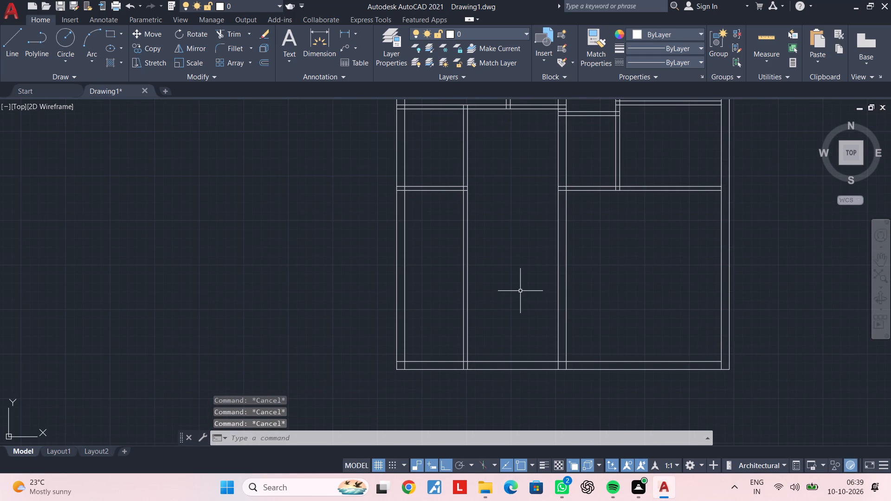
Offset the bottom wall's upper line 12' upward into the plan.
key(Escape)
key(Escape)
key(Escape)
text(of 12')
key(Return)
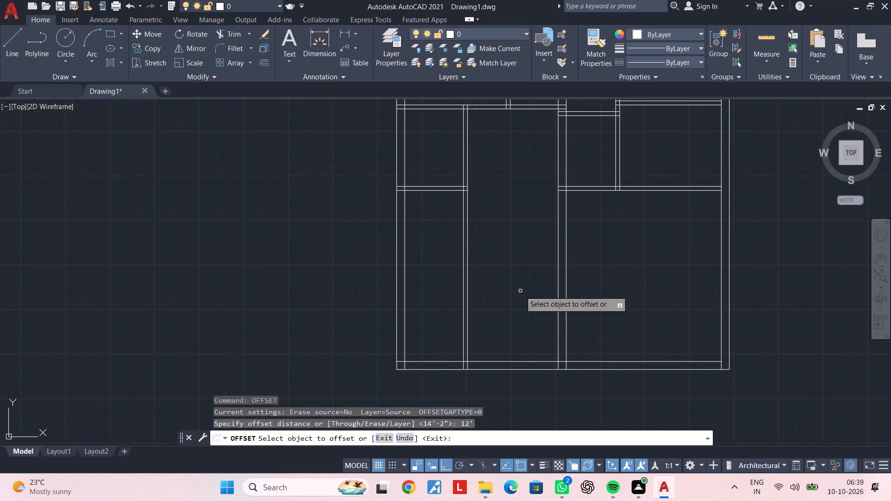
click(518, 362)
click(521, 254)
middle_drag(522, 253, 500, 324)
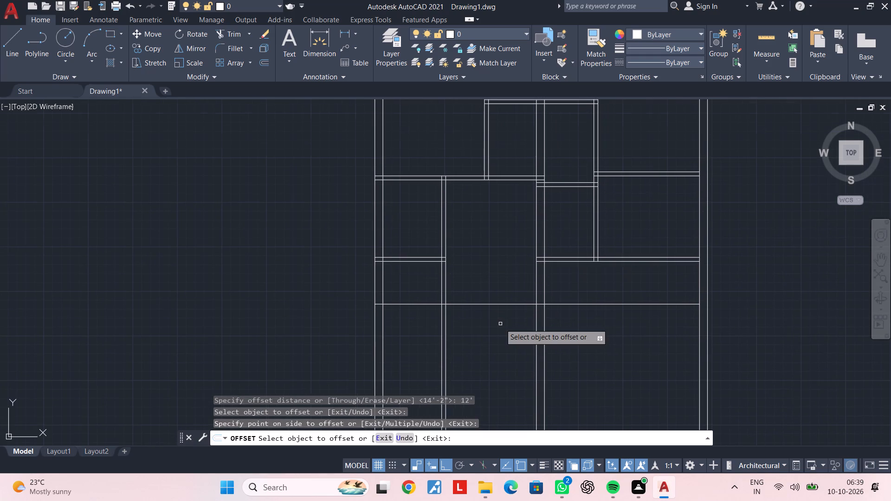
Offset the new horizontal line 9" upward to form the cross wall's second face.
key(space)
key(space)
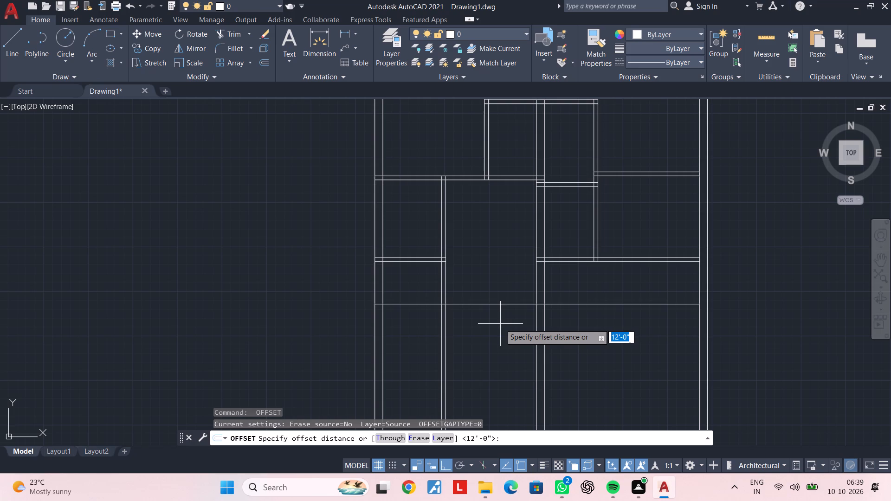
text(9")
key(Return)
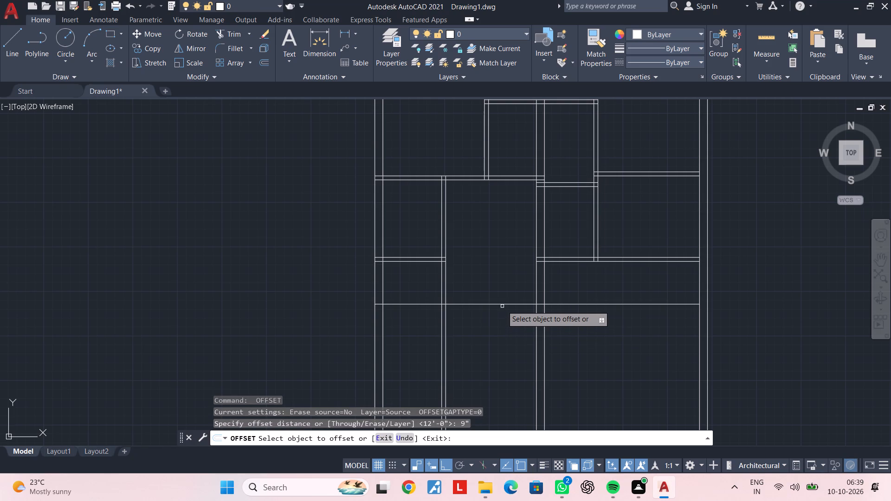
click(502, 304)
click(503, 282)
key(Escape)
Trim both cross wall lines out of the lower left room and erase their leftover pieces inside the left outer wall.
text(tr)
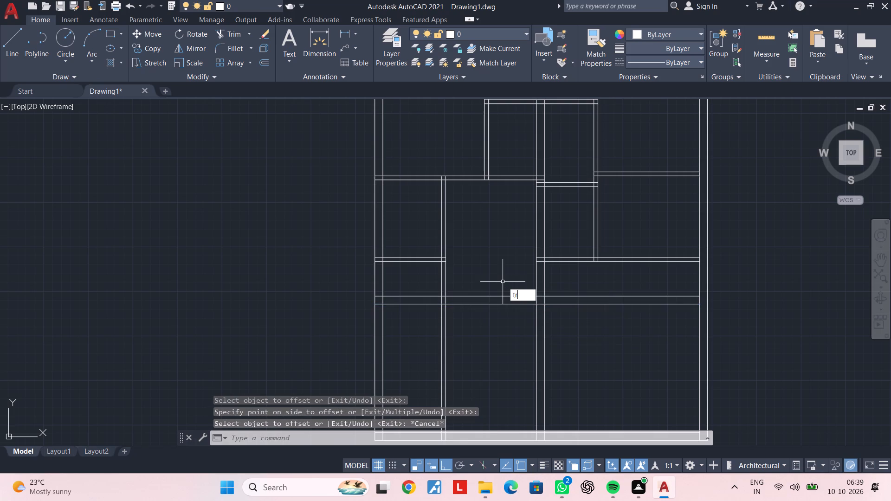
key(space)
scroll(415, 303, up, 3)
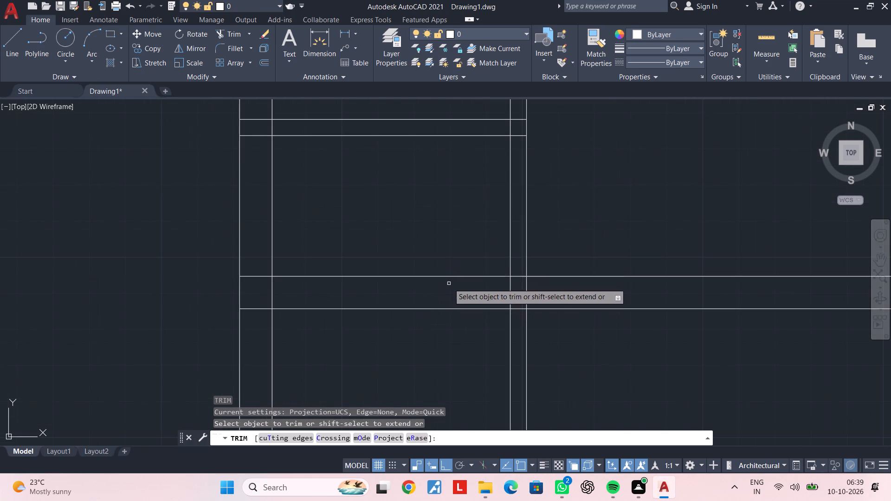
drag(475, 229, 474, 238)
click(436, 352)
scroll(402, 313, down, 1)
middle_drag(410, 311, 494, 262)
key(Escape)
click(361, 226)
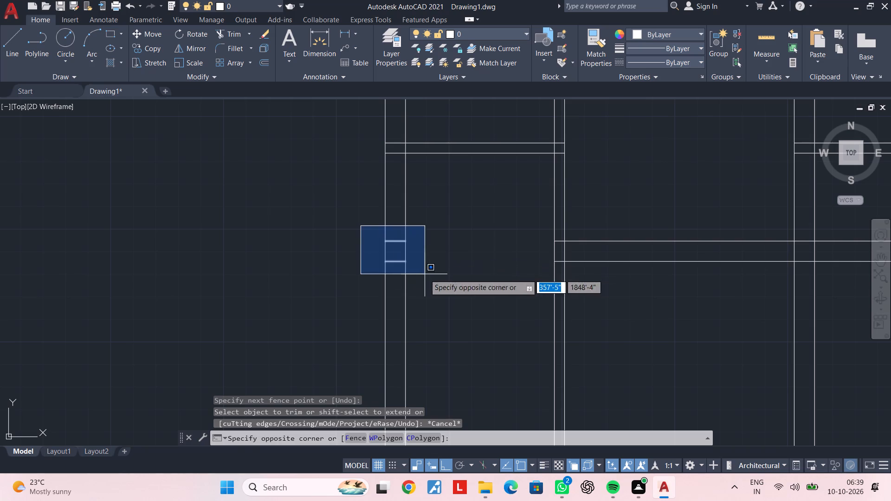
click(425, 274)
key(Delete)
Trim both cross wall lines out of the large lower right room, back to the middle wall.
middle_drag(721, 361, 164, 321)
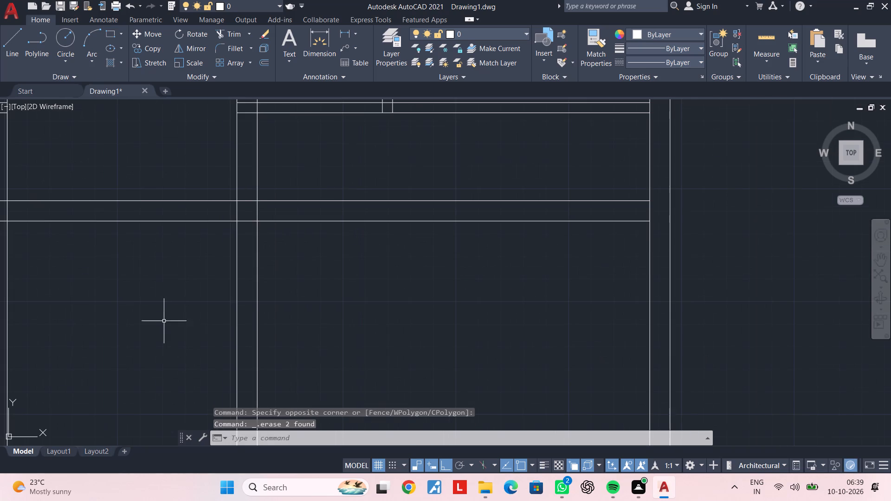
key(t)
key(r)
key(space)
click(381, 299)
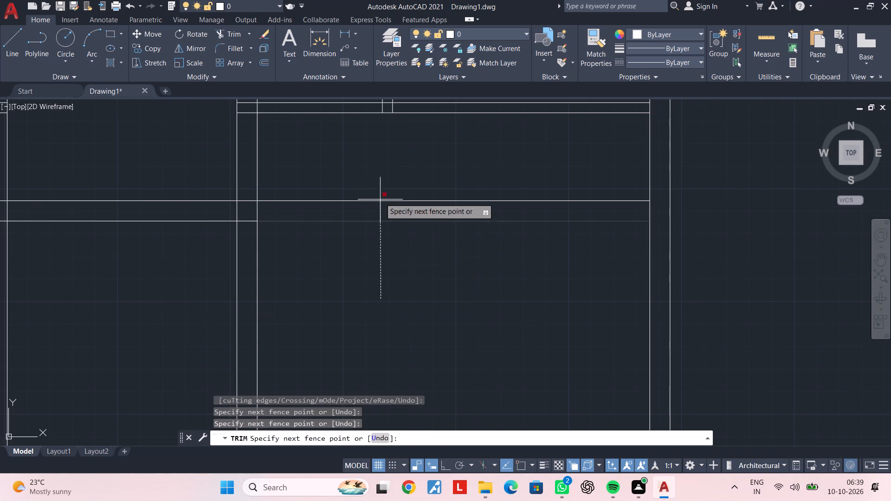
click(381, 186)
key(Escape)
Examine the wall layout across the whole floor plan, including the new cross wall.
scroll(368, 230, down, 3)
middle_drag(368, 237, 408, 280)
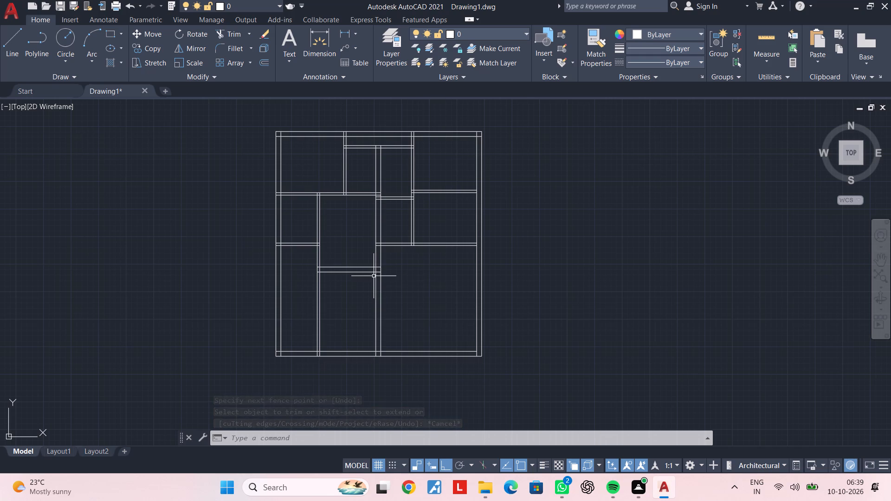
middle_drag(390, 316, 385, 355)
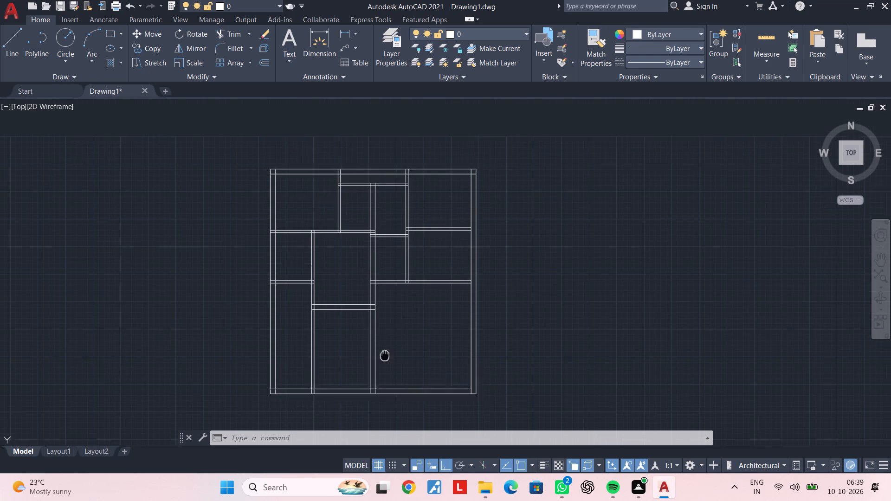
middle_drag(385, 355, 383, 368)
scroll(372, 225, up, 2)
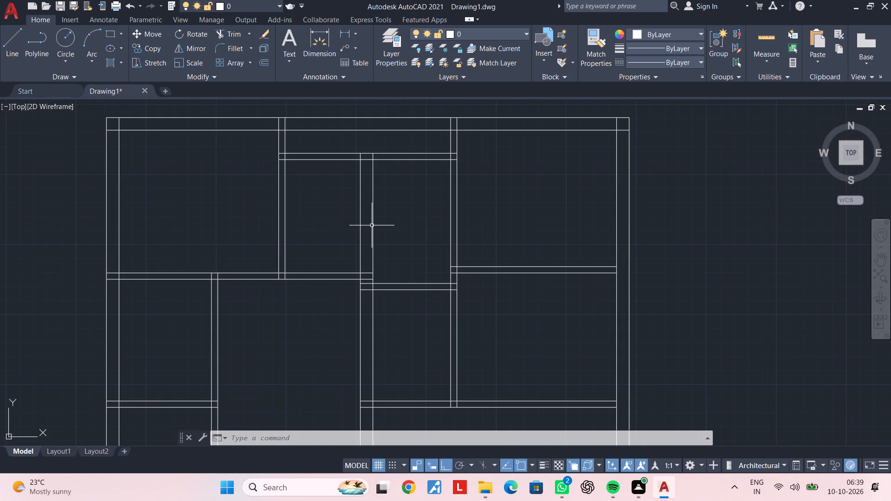
scroll(367, 334, down, 2)
middle_drag(415, 345, 465, 344)
middle_drag(384, 325, 469, 322)
middle_drag(491, 331, 497, 295)
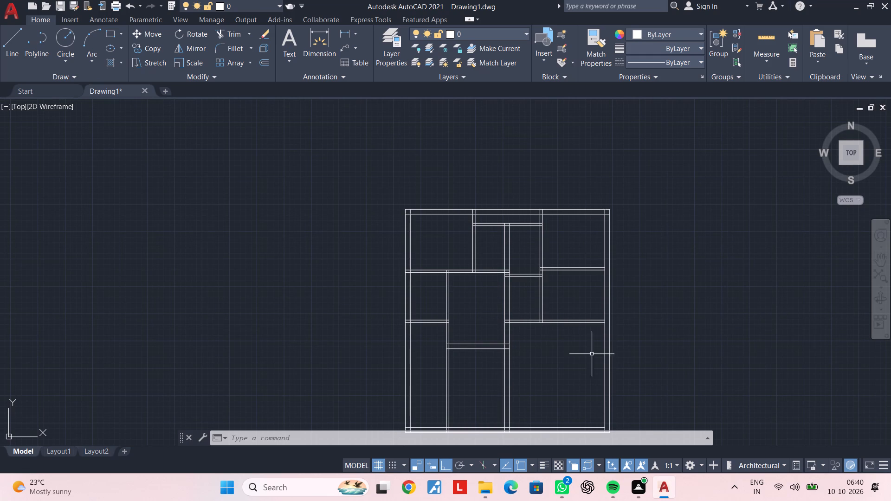
scroll(455, 227, up, 3)
scroll(452, 251, down, 2)
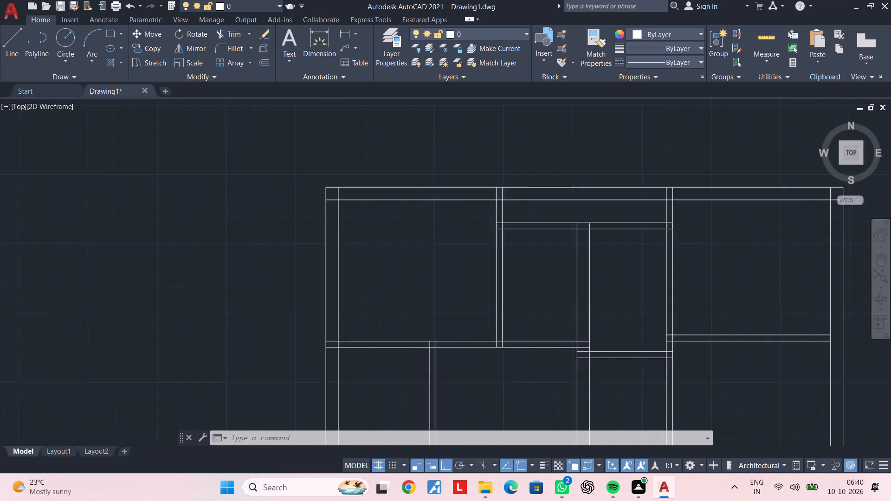
scroll(452, 252, down, 2)
middle_drag(496, 324, 514, 257)
scroll(521, 270, up, 3)
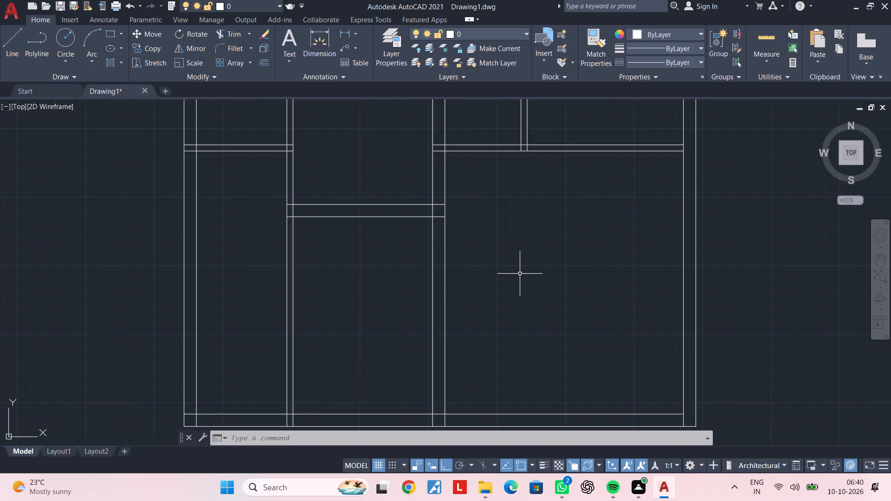
middle_drag(519, 275, 504, 285)
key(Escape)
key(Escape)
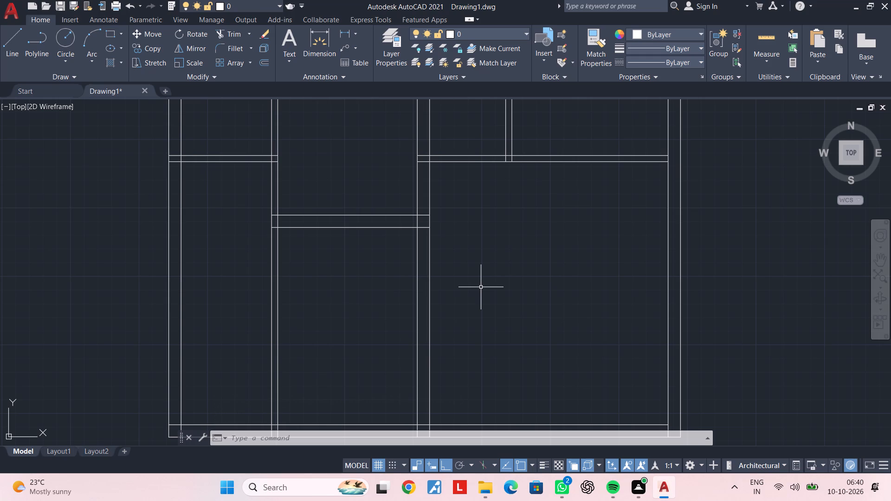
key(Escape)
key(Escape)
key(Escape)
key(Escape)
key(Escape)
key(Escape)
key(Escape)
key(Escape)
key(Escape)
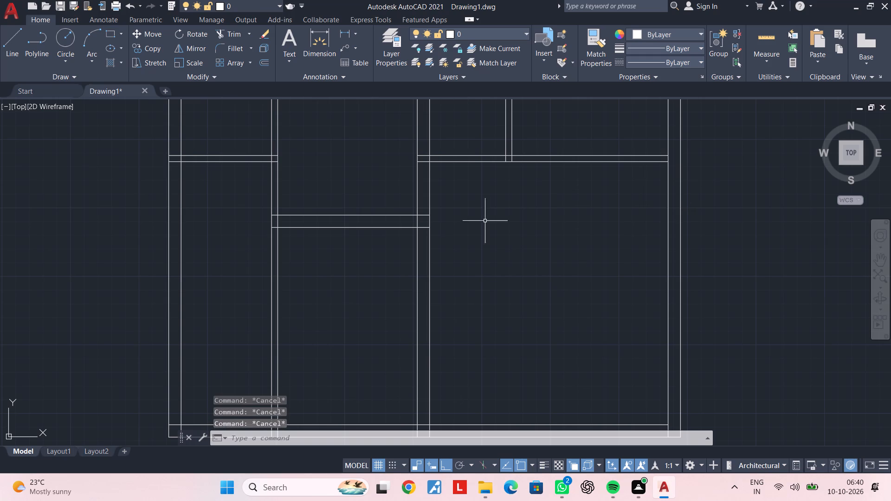
Measure the vertical distance from the cross wall's upper line to the underside of the lower right room's top wall.
click(347, 31)
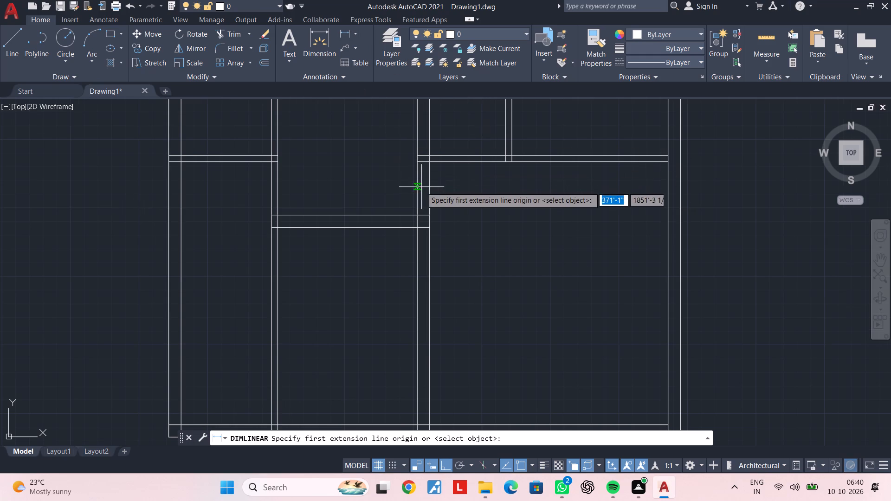
scroll(421, 187, up, 1)
click(432, 228)
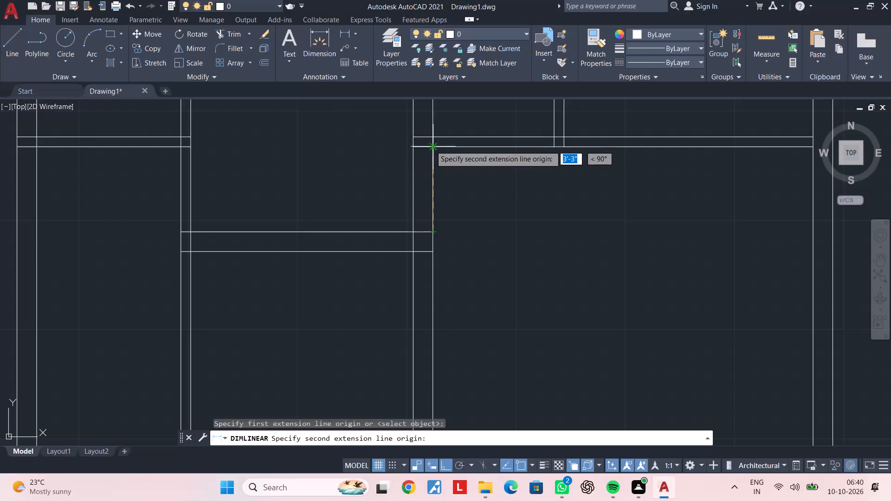
click(431, 146)
key(Escape)
key(Escape)
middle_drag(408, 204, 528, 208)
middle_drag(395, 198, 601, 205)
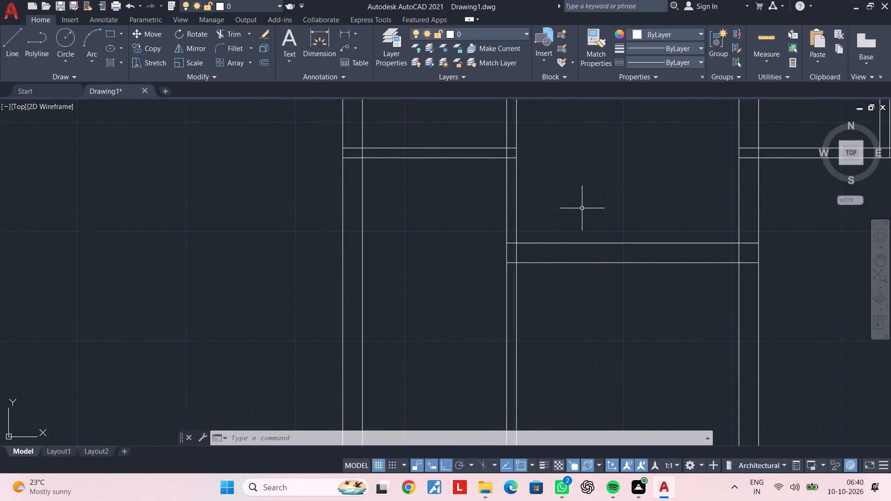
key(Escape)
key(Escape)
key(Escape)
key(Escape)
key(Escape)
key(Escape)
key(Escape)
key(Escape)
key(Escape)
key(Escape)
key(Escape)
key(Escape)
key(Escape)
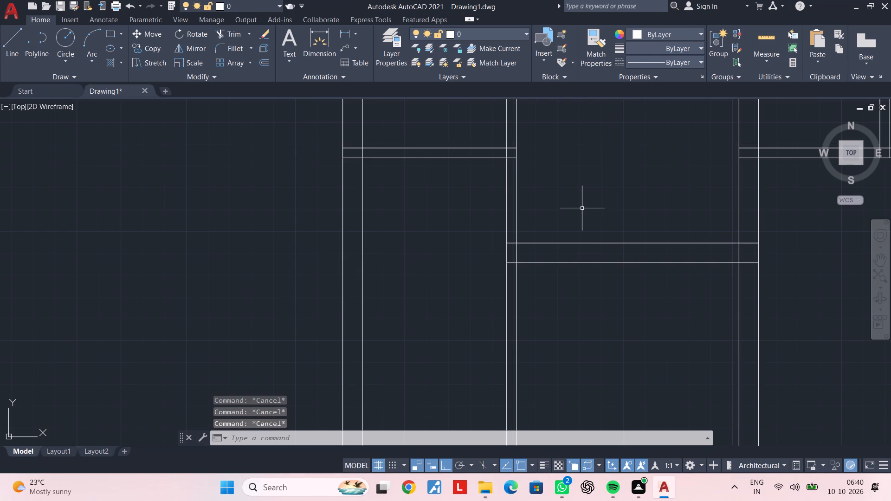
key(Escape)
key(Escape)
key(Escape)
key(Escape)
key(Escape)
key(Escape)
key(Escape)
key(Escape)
Trim the inner wall lines that cross inside the outer wall's thickness at the plan's upper left corner.
scroll(479, 255, down, 4)
scroll(472, 230, up, 3)
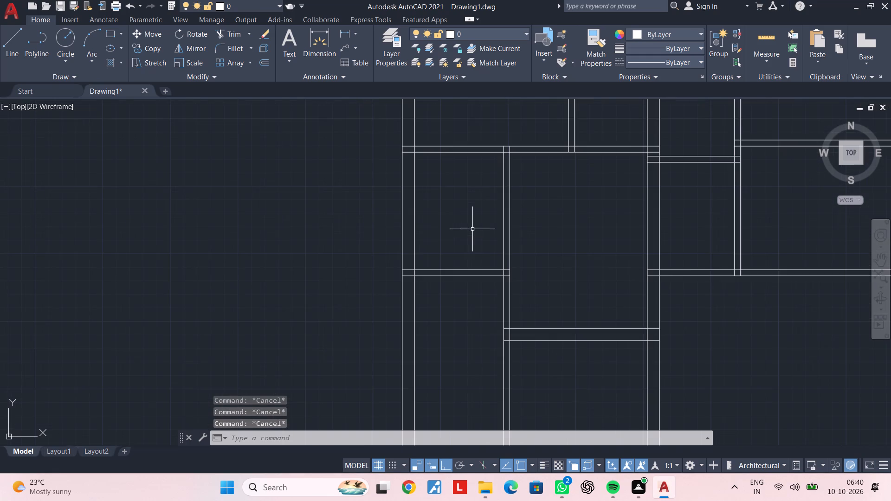
middle_drag(464, 260, 485, 195)
scroll(478, 187, down, 2)
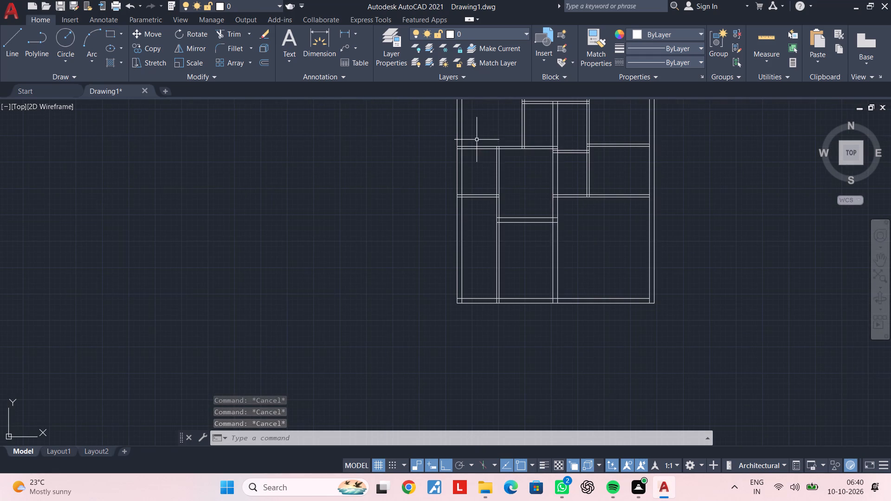
middle_drag(477, 140, 478, 192)
scroll(459, 123, up, 2)
scroll(485, 193, up, 3)
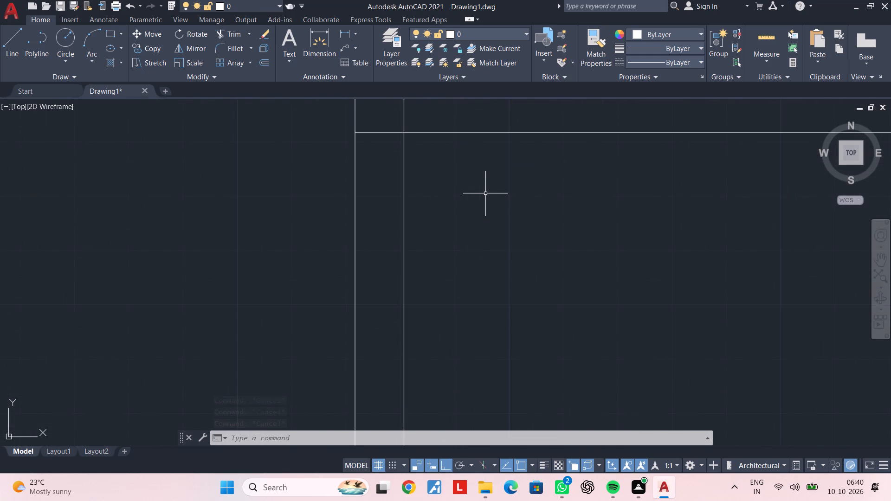
key(Escape)
key(Escape)
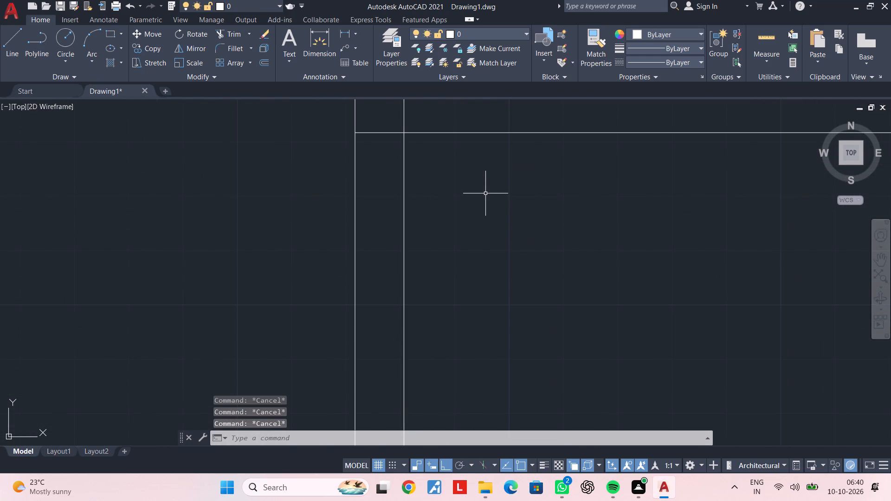
text(tr)
key(space)
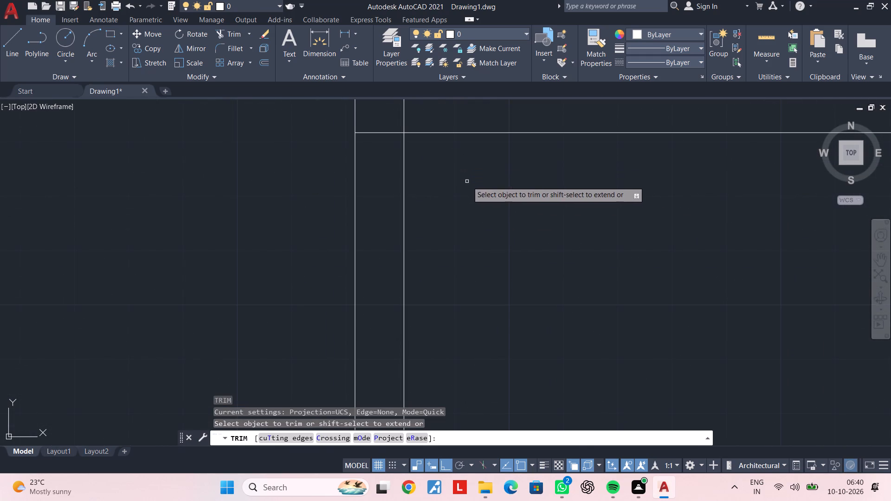
middle_drag(411, 132, 398, 245)
click(390, 221)
click(371, 246)
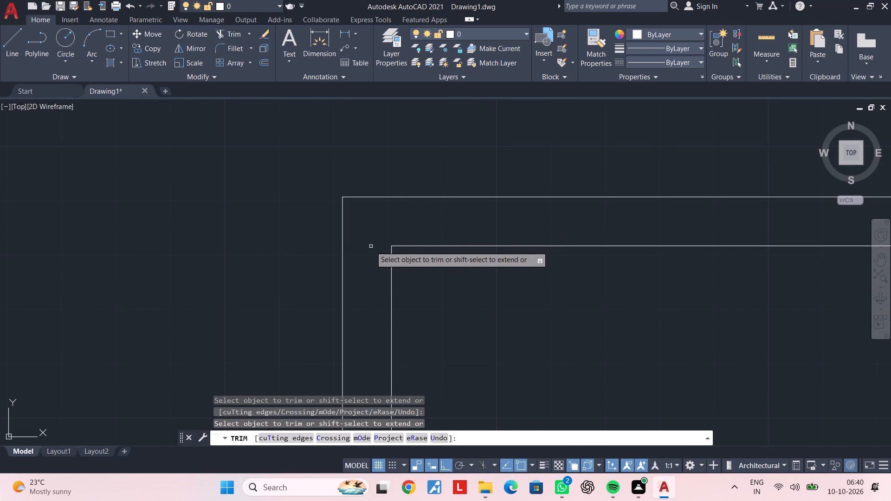
key(Escape)
At the upper left room's right partition, trim its left line inside the top wall and the top wall's inner line between its faces.
scroll(457, 258, down, 4)
middle_drag(518, 288, 346, 225)
scroll(349, 225, up, 3)
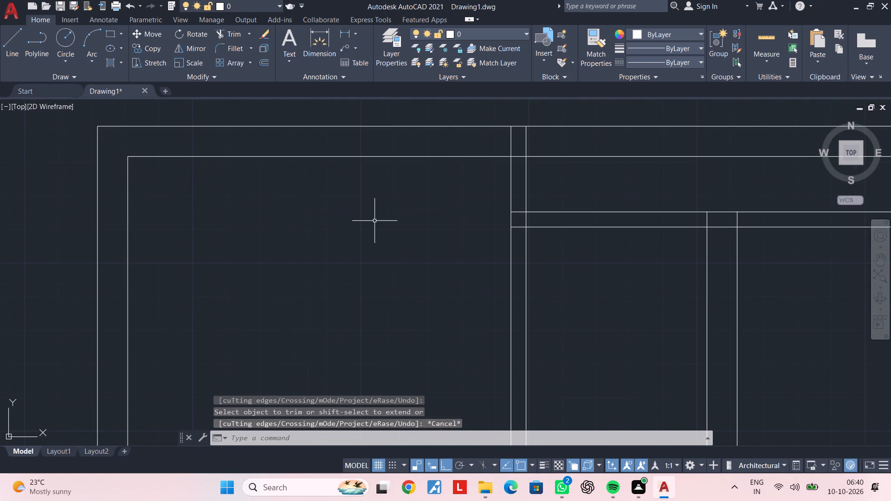
key(space)
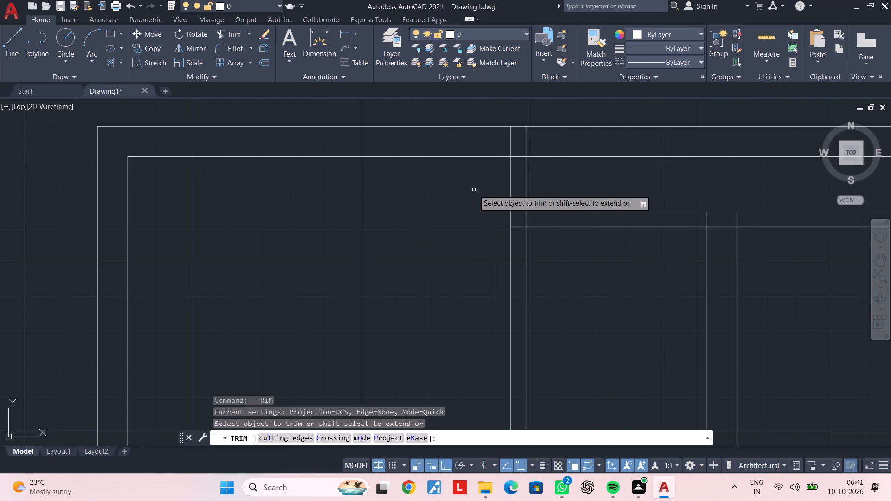
middle_drag(467, 188, 437, 218)
middle_drag(428, 226, 399, 235)
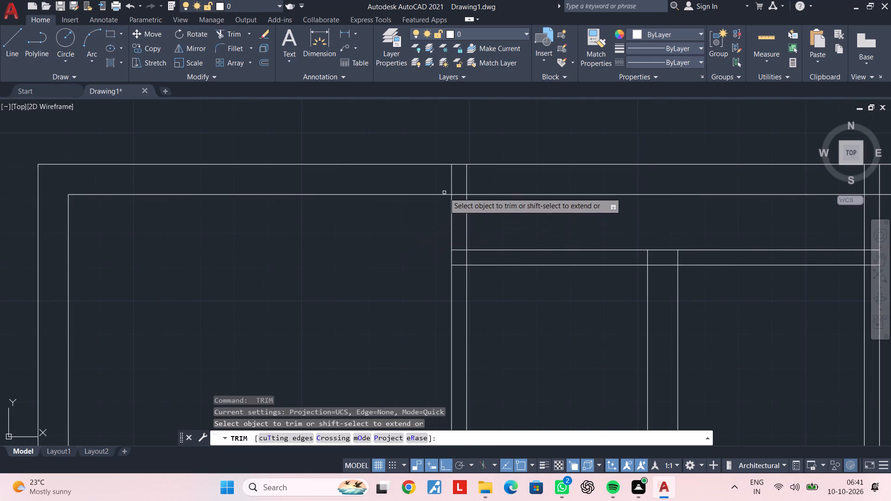
scroll(448, 187, up, 2)
click(452, 179)
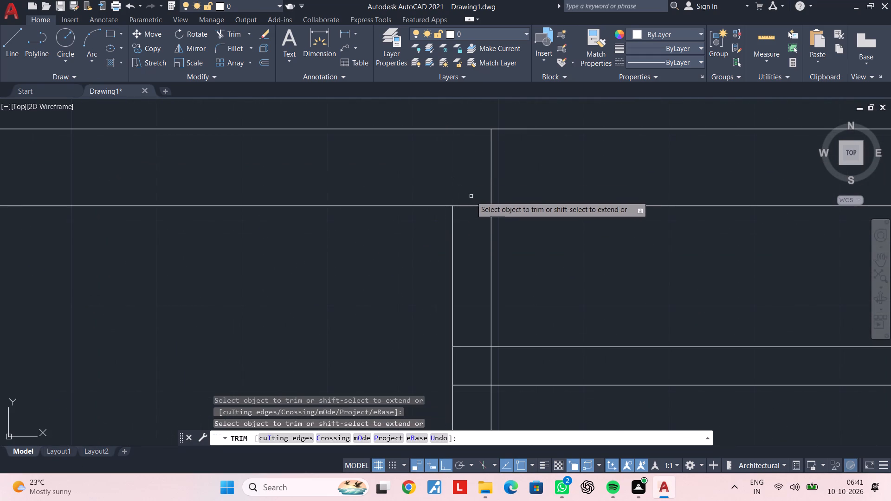
click(471, 206)
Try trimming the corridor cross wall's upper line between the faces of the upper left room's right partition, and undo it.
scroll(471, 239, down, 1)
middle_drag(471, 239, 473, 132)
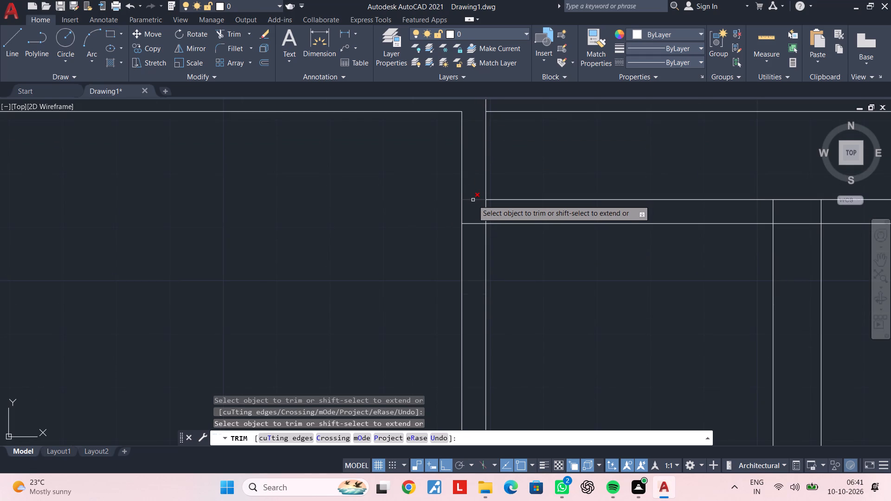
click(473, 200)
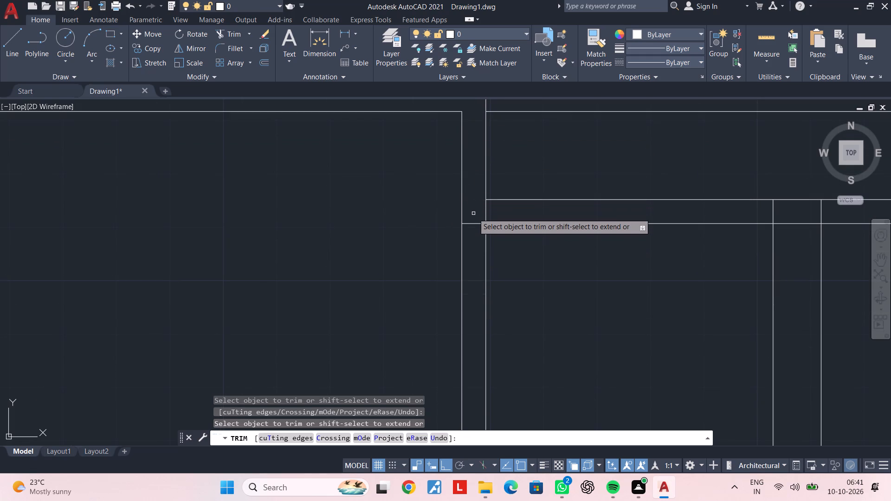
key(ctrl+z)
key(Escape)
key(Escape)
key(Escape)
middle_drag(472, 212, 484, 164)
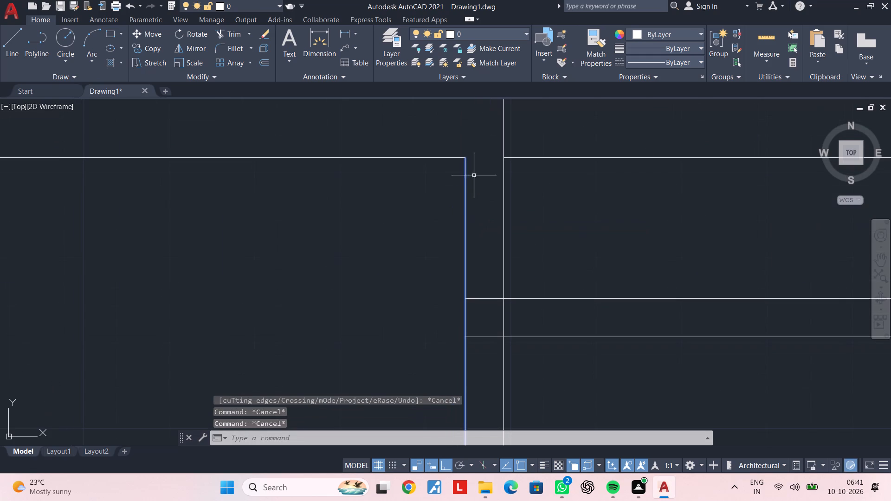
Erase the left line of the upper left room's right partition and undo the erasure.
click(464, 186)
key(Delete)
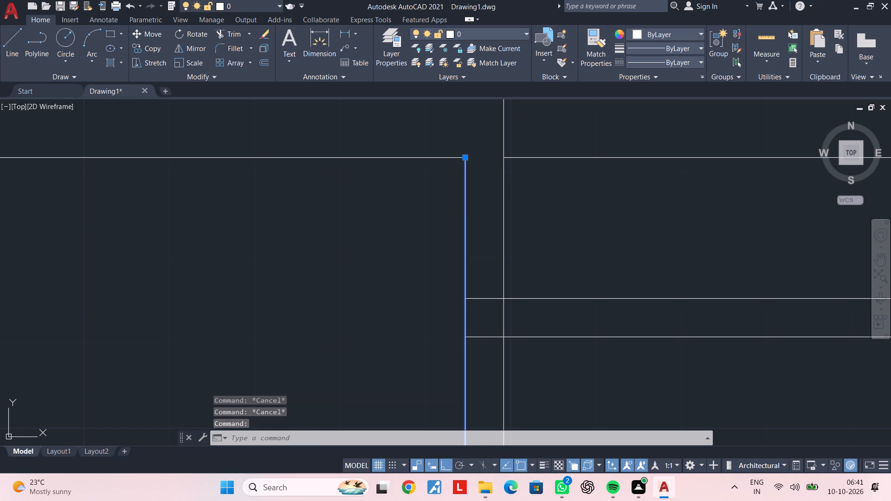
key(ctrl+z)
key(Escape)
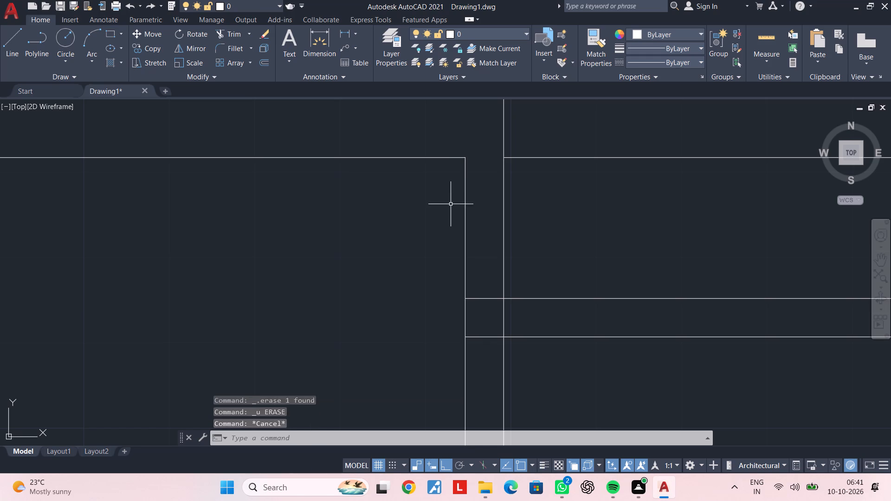
Trim the corridor cross wall's lower line between the left partition's faces, and that partition's right line between the cross wall's faces.
key(Escape)
key(t)
key(r)
key(space)
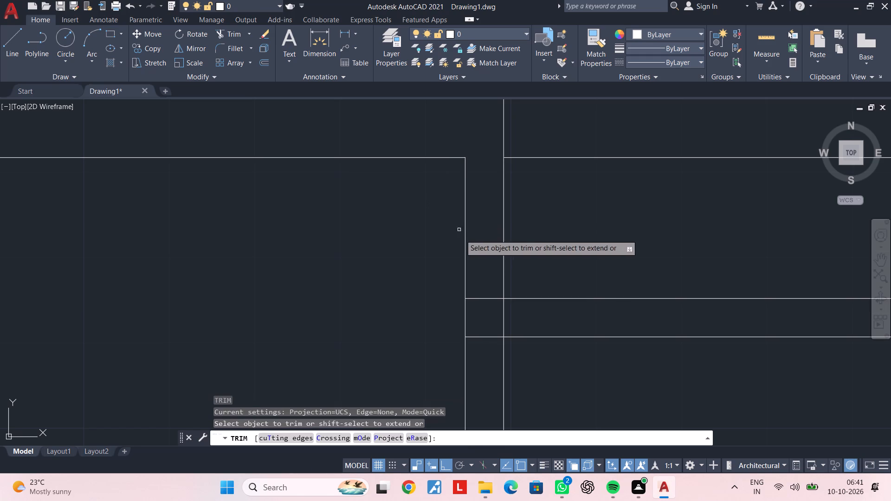
click(483, 336)
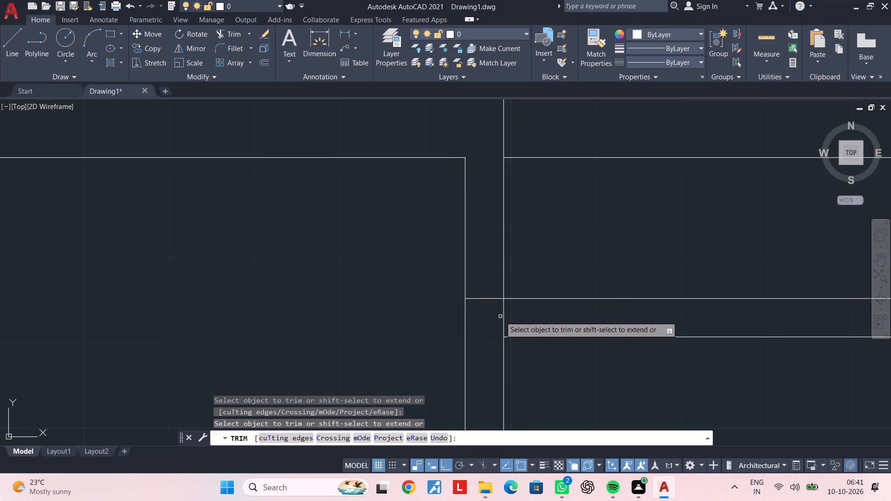
click(504, 316)
scroll(504, 316, down, 3)
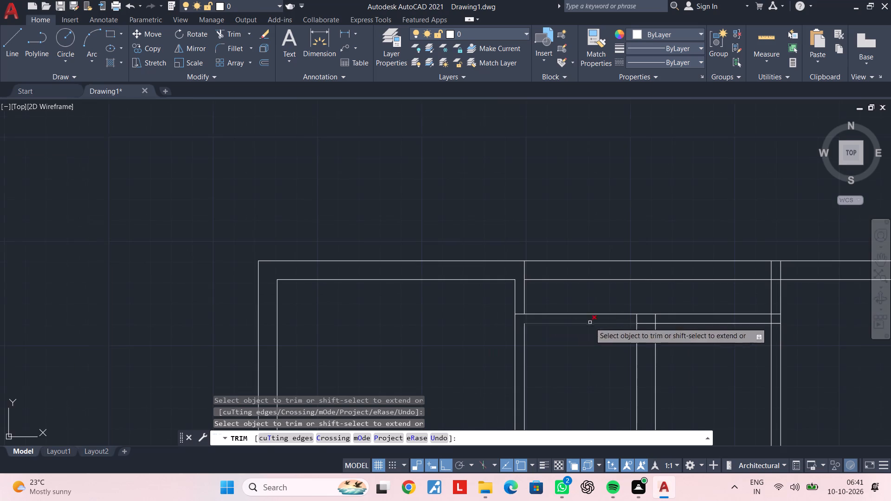
Trim the middle partition's two lines inside the corridor cross wall, and the cross wall's lower line between the partition's faces.
middle_drag(620, 319, 472, 289)
middle_drag(472, 274, 423, 251)
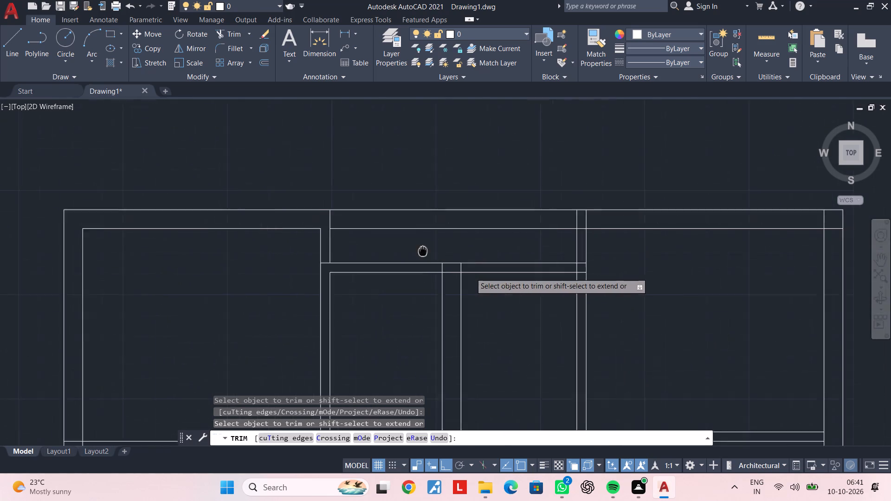
middle_drag(423, 251, 403, 236)
middle_drag(449, 261, 422, 239)
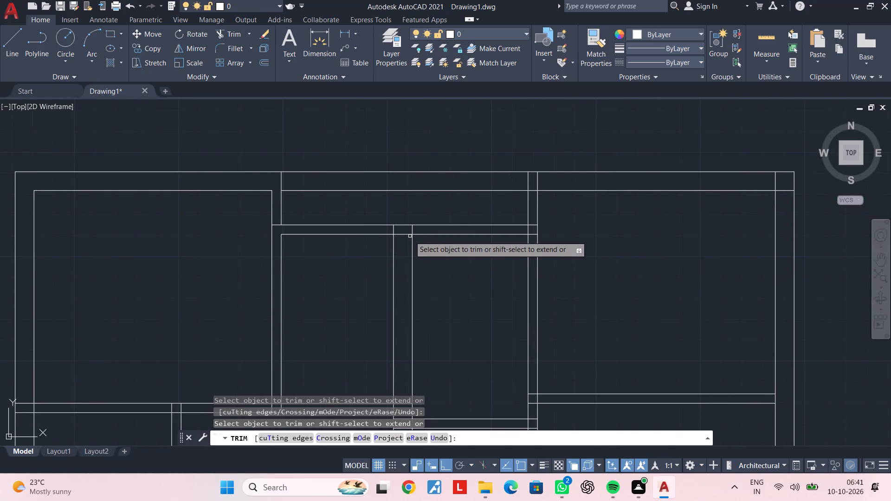
scroll(401, 231, up, 3)
click(360, 225)
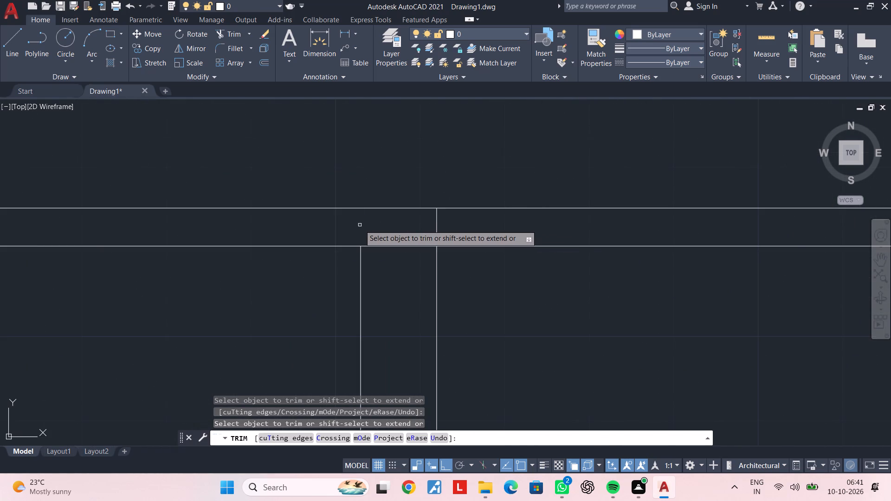
click(417, 229)
click(482, 228)
click(433, 232)
click(402, 275)
At the cross wall's right end, trim the right partition's left line inside the wall and the wall's lower line between the partition's faces.
scroll(410, 271, down, 4)
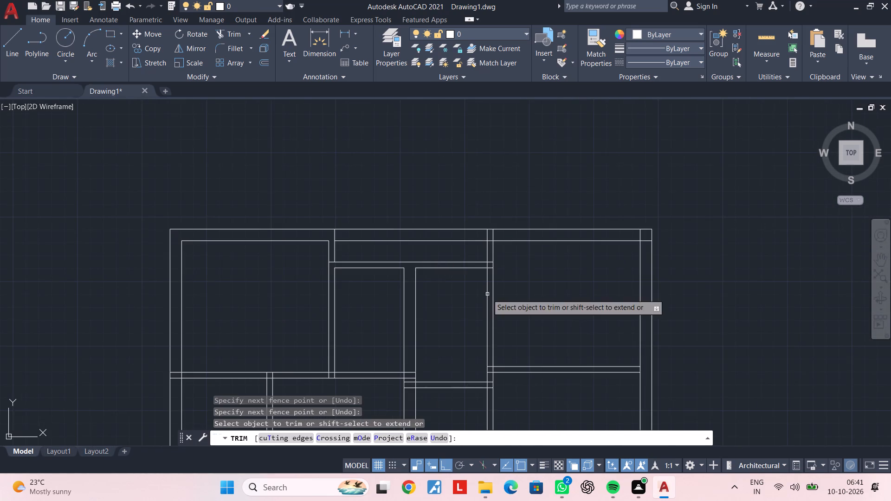
middle_drag(487, 294, 497, 257)
scroll(497, 236, up, 5)
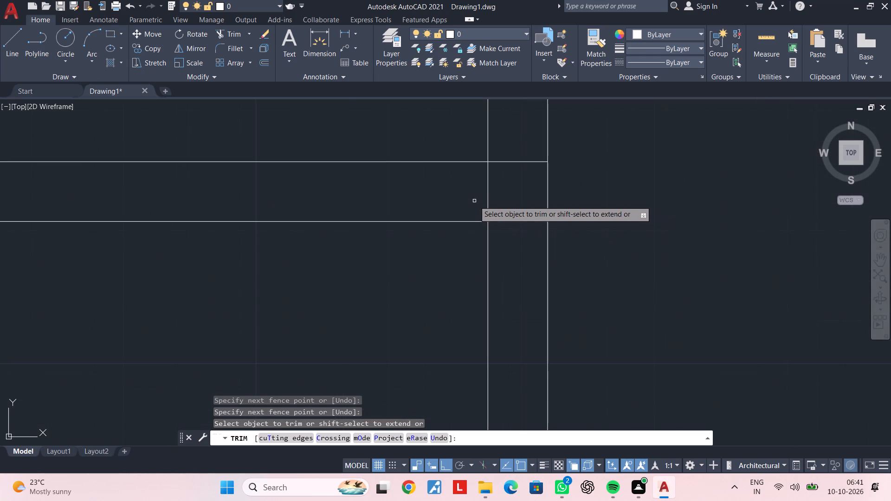
click(474, 200)
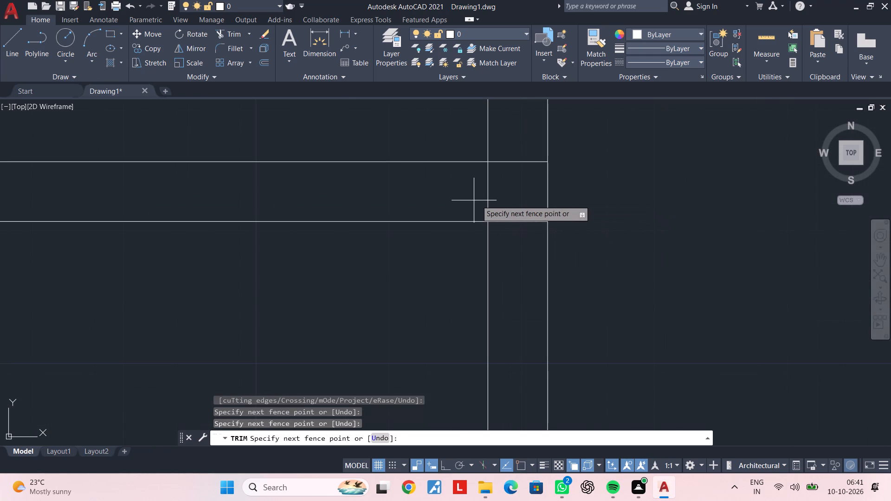
double_click(521, 200)
click(522, 250)
click(517, 205)
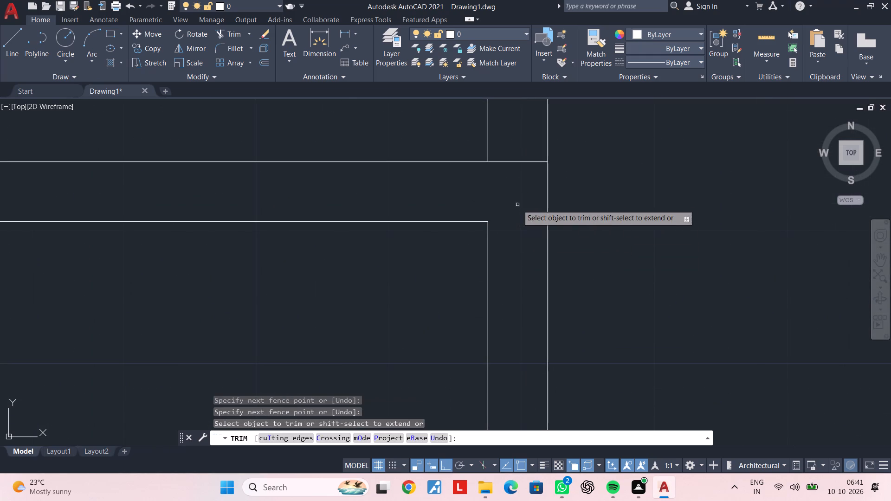
At the right partition's top junction, trim the top wall's inner line between its faces and the partition's right line inside the top wall.
scroll(517, 205, down, 3)
middle_drag(517, 205, 519, 294)
scroll(517, 247, up, 2)
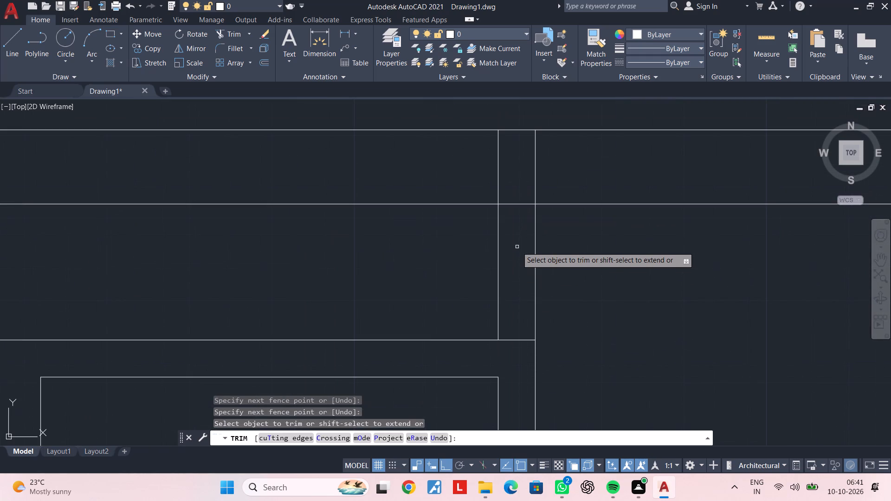
click(517, 247)
click(515, 162)
click(522, 159)
click(641, 170)
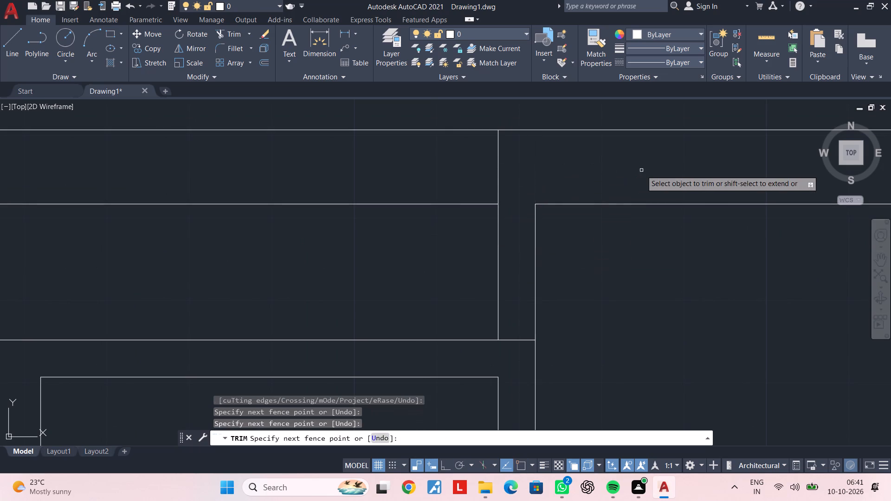
Trim the inner wall lines that cross inside the outer wall's thickness at the plan's upper right corner.
scroll(645, 179, down, 4)
middle_drag(700, 233, 525, 252)
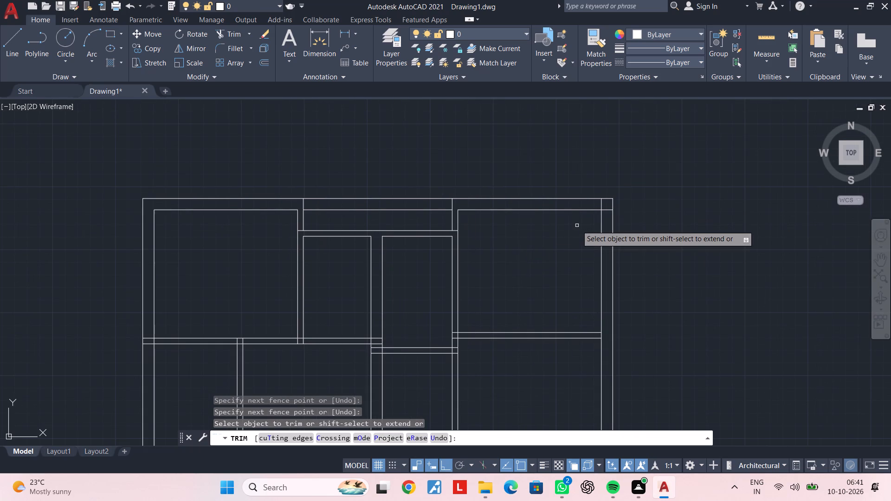
scroll(590, 206, up, 3)
click(593, 202)
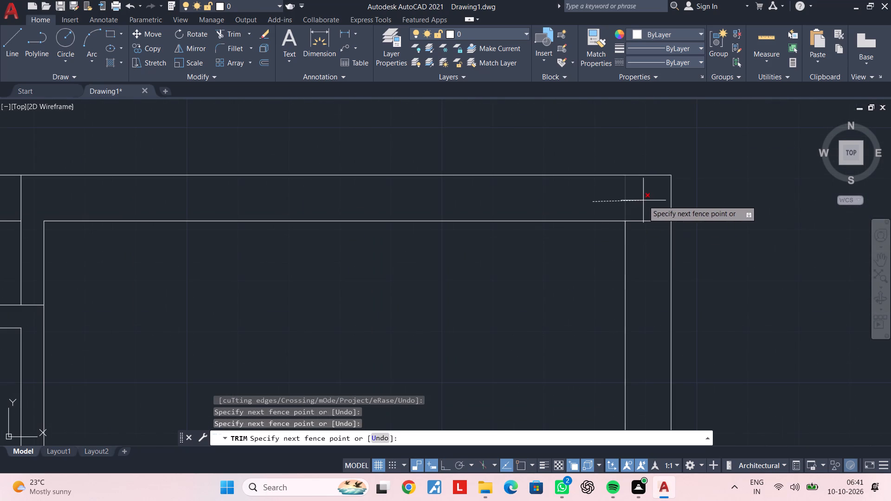
click(645, 200)
click(648, 203)
click(648, 257)
Trim the right outer wall's inner line between the faces of the upper right room's bottom wall.
scroll(648, 257, down, 4)
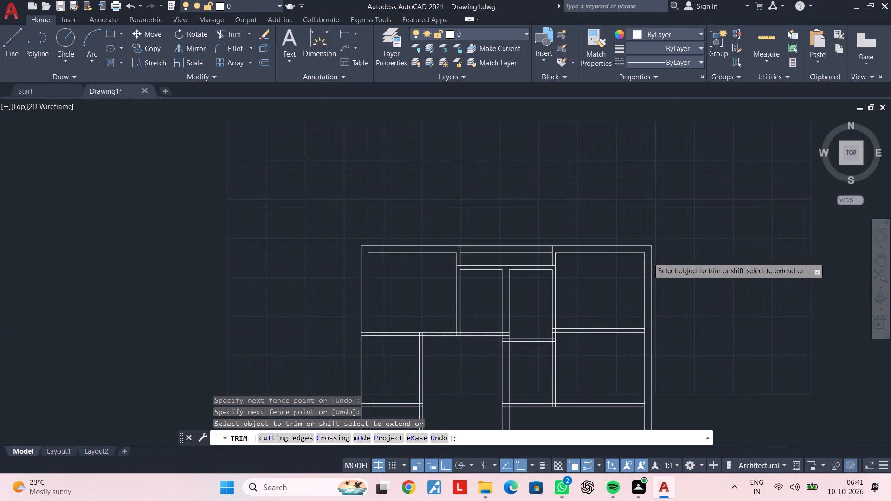
middle_drag(647, 257, 646, 121)
scroll(619, 164, up, 1)
middle_drag(618, 180, 631, 136)
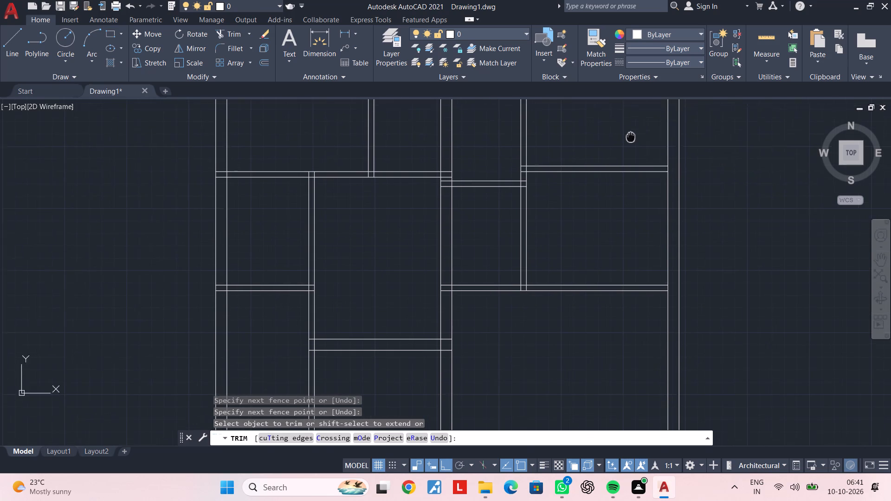
middle_drag(631, 136, 632, 134)
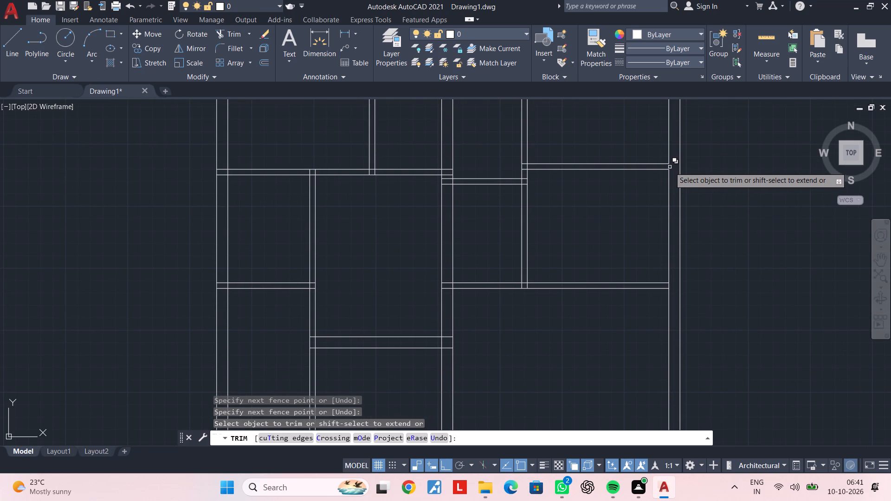
scroll(670, 167, up, 4)
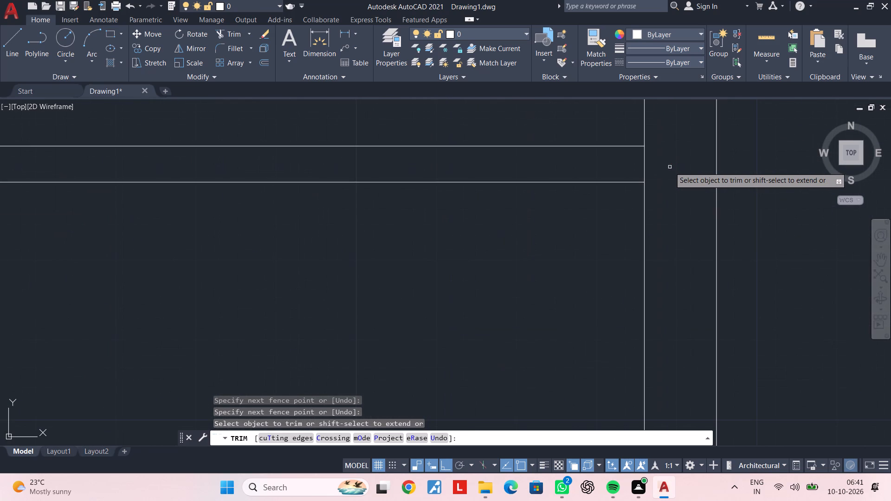
click(670, 167)
click(615, 167)
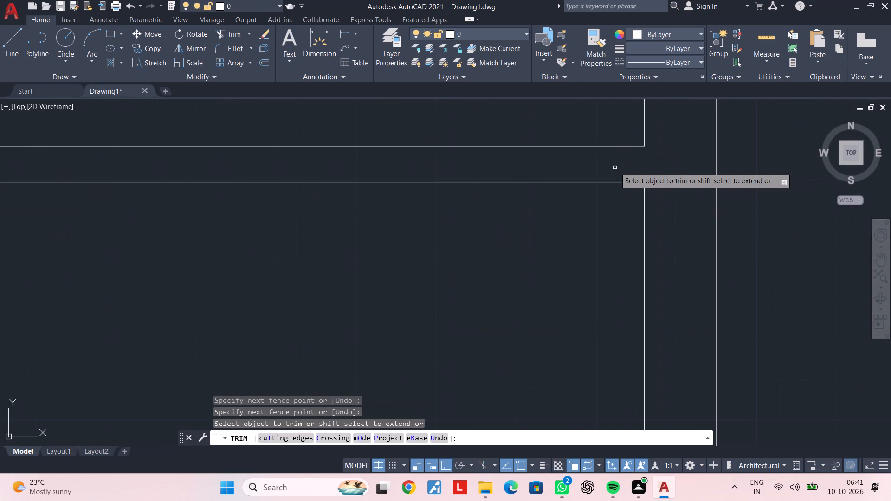
Extend the lower line of the middle right room's bottom wall to the outer line of the right outer wall.
scroll(615, 167, down, 3)
middle_drag(510, 215, 617, 169)
middle_drag(631, 220, 635, 212)
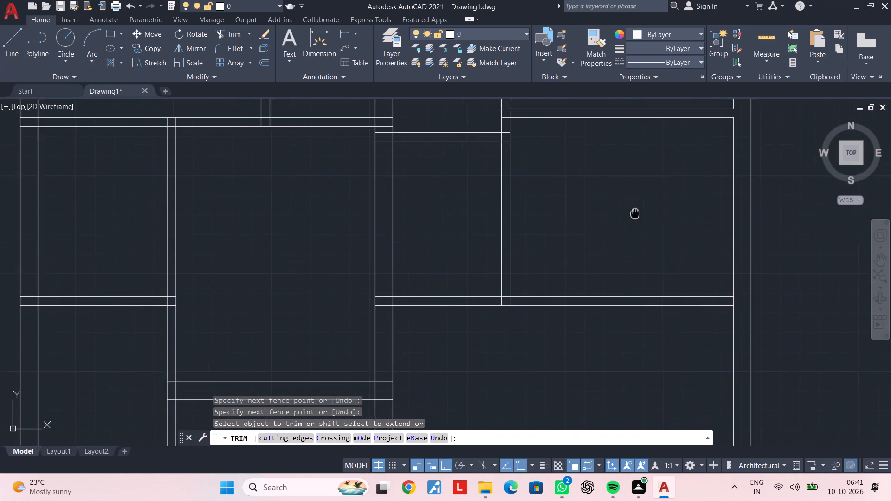
middle_drag(635, 212, 620, 176)
scroll(633, 203, down, 1)
middle_drag(633, 203, 495, 186)
scroll(565, 221, up, 3)
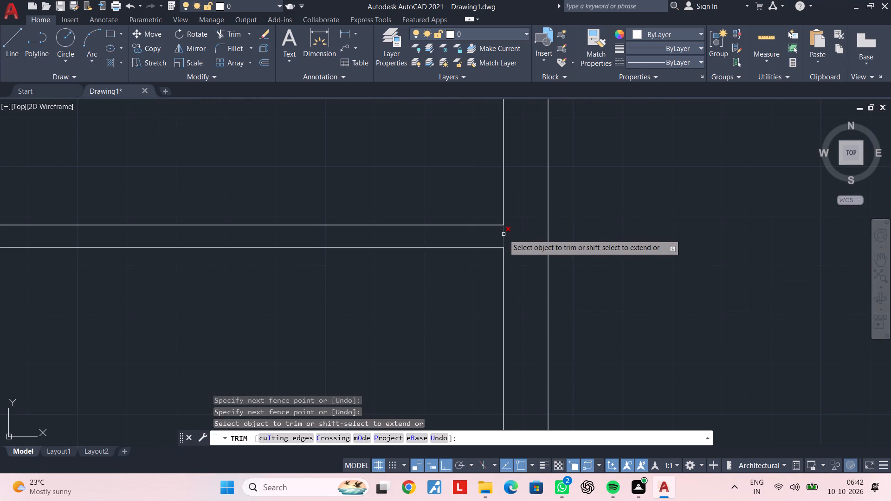
scroll(504, 234, down, 4)
middle_drag(494, 212, 496, 250)
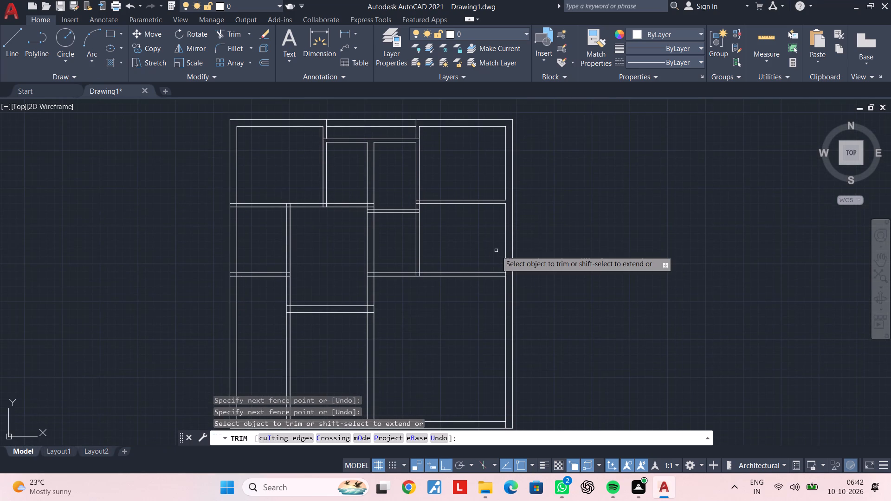
middle_drag(496, 250, 515, 180)
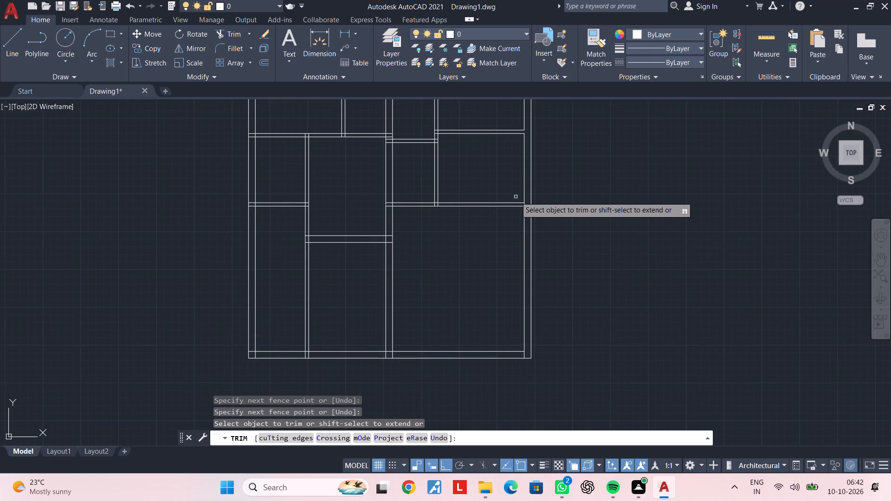
scroll(516, 200, up, 3)
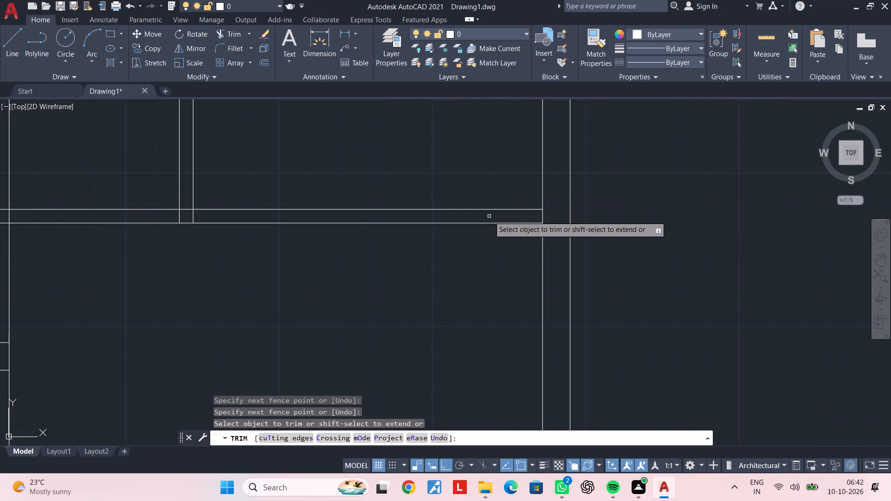
key(Escape)
key(Escape)
text(ex)
key(space)
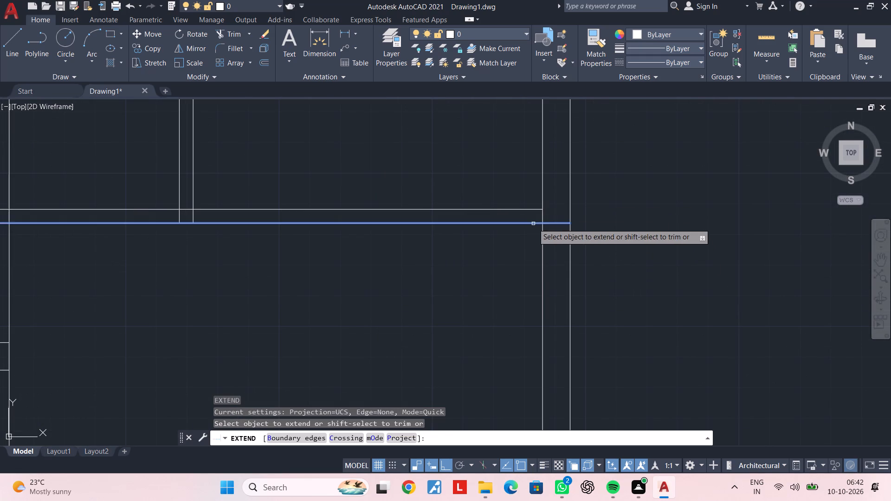
click(533, 224)
Trim the right outer wall's inner line between the faces of the middle right room's bottom wall.
key(Escape)
key(Escape)
key(t)
text(r)
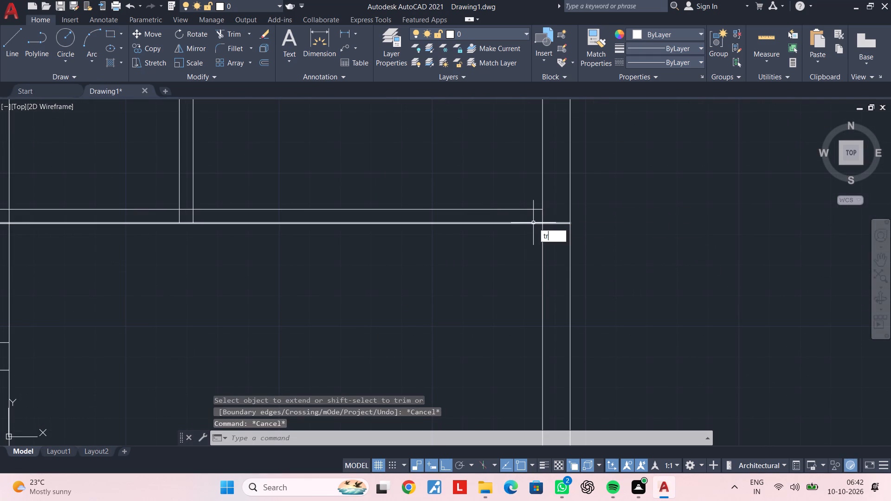
key(space)
scroll(547, 221, up, 2)
click(531, 208)
scroll(473, 221, down, 2)
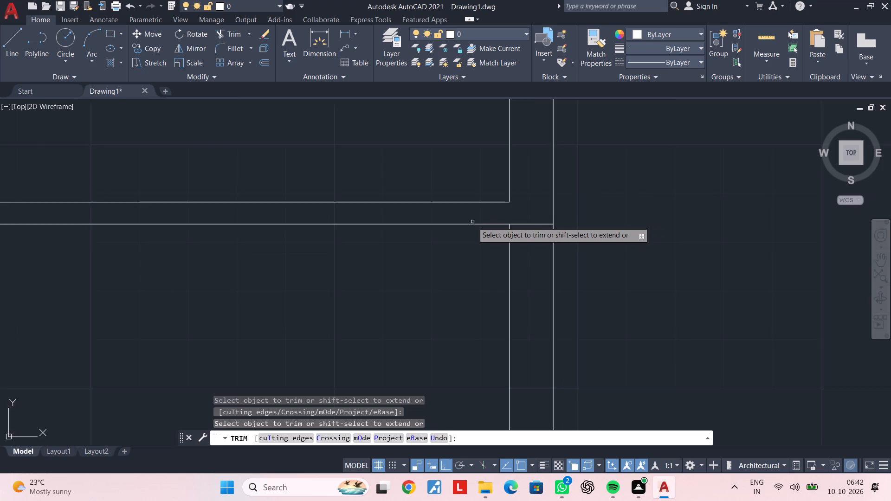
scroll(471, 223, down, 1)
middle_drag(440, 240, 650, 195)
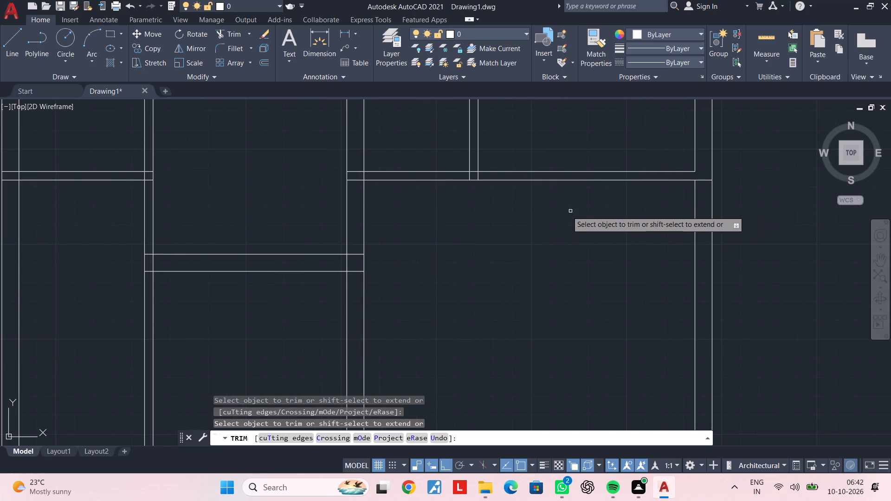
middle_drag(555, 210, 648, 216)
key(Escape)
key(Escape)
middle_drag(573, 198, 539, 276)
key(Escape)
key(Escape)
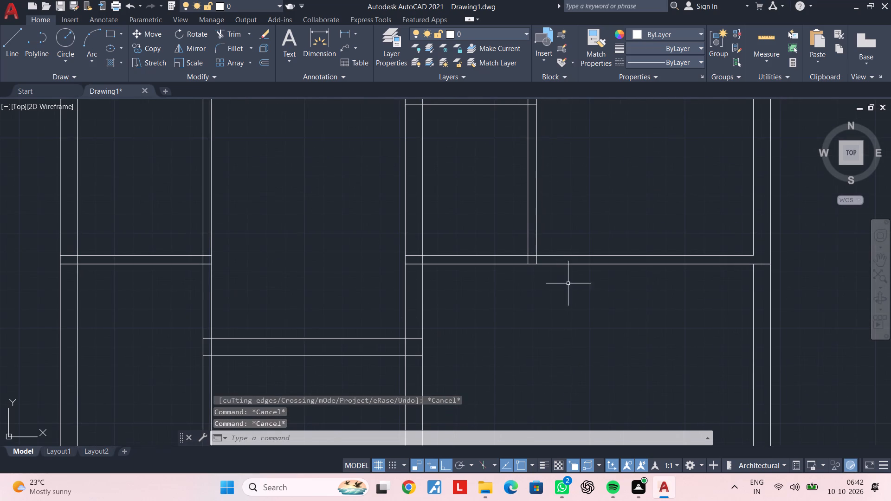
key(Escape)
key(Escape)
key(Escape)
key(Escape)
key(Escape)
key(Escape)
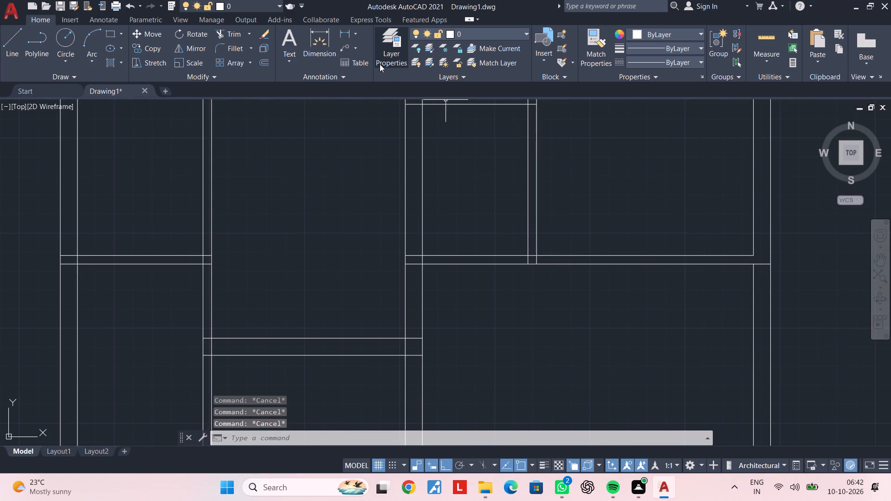
Offset the outer line of the small central room's right wall 3'3" into the middle right room.
text(of 3'3")
key(Return)
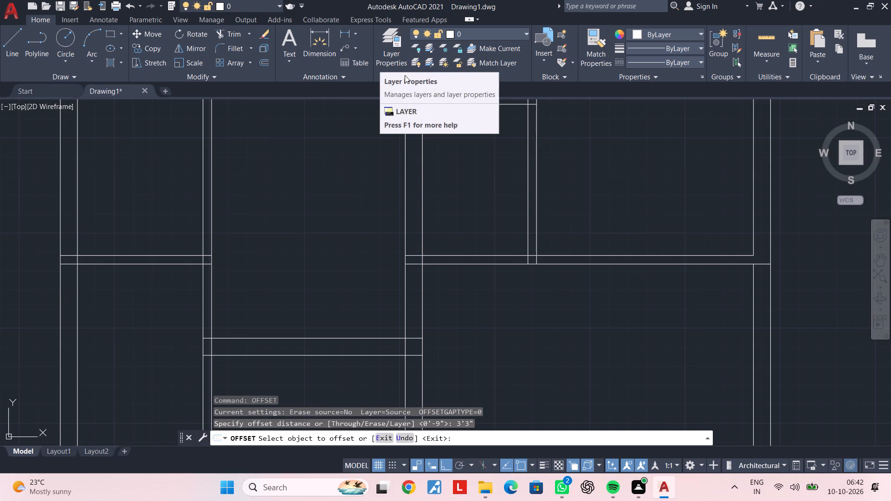
click(536, 244)
click(623, 244)
key(Escape)
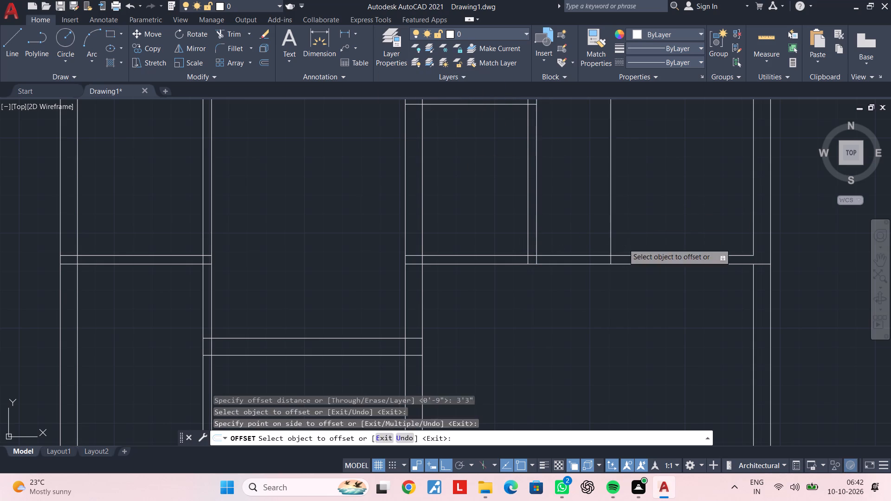
key(Escape)
Trim the offset line and the middle right room's bottom wall lines to leave a 3'3" opening beside the small central room.
key(t)
key(r)
key(space)
click(631, 231)
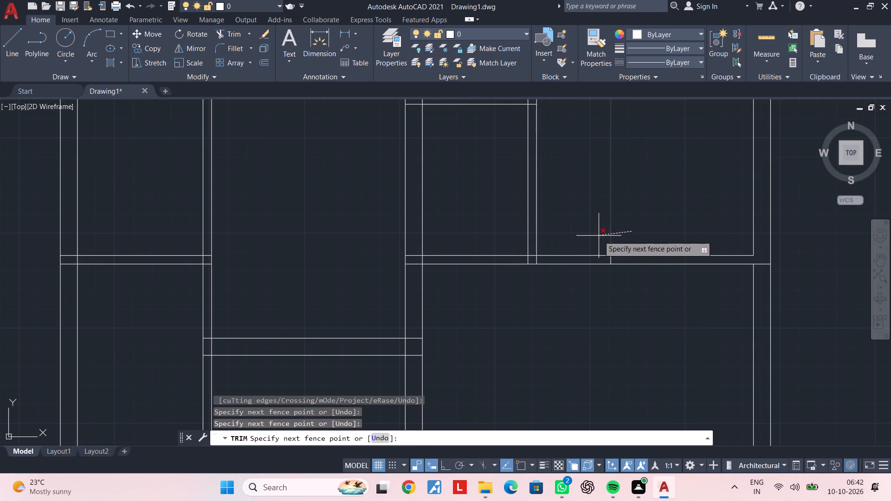
click(598, 236)
click(588, 241)
click(575, 290)
key(Escape)
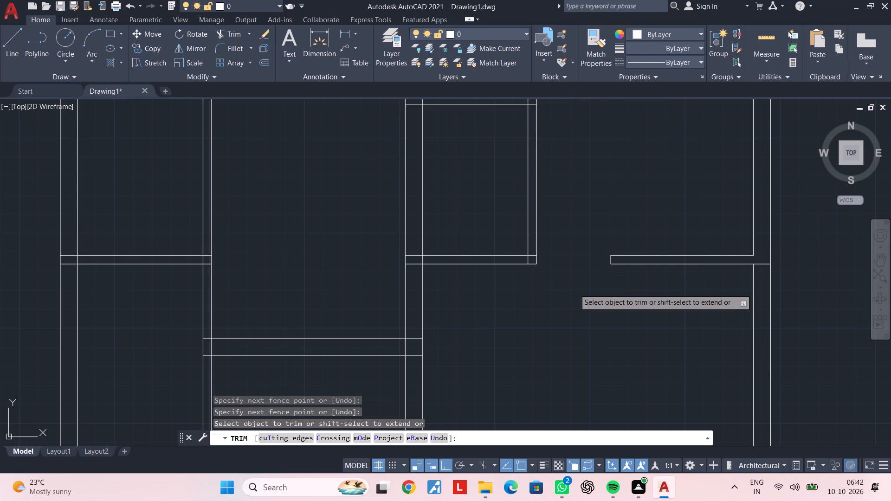
key(Escape)
key(Escape)
key(Escape)
Trim the overlapping inner lines at the lower right corner of the lower small central room.
middle_drag(554, 270, 560, 344)
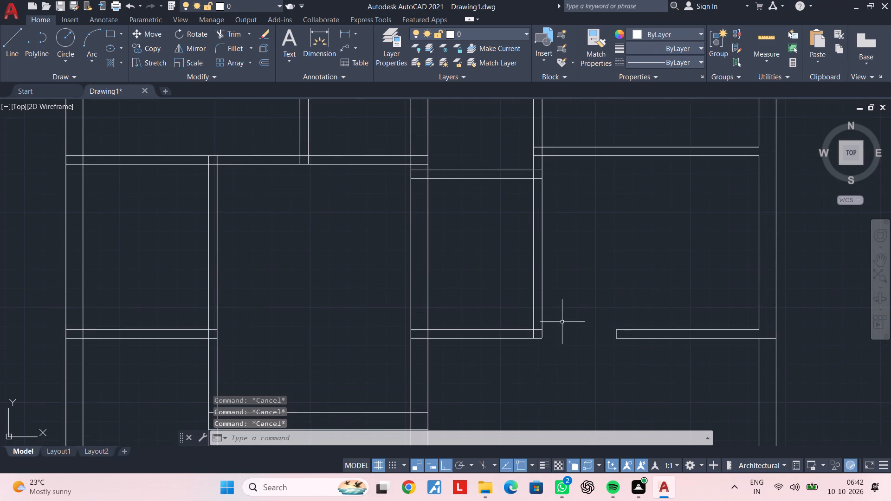
middle_drag(562, 322, 566, 307)
key(Escape)
key(Escape)
key(Escape)
key(Escape)
key(Escape)
key(Escape)
key(Escape)
key(Escape)
key(Escape)
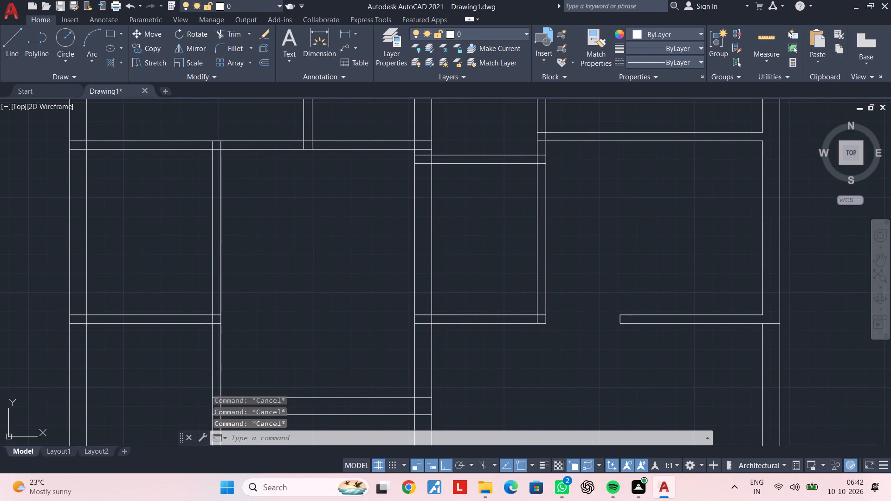
key(Escape)
key(Escape)
text(tr)
key(space)
scroll(536, 315, up, 4)
click(546, 315)
double_click(544, 340)
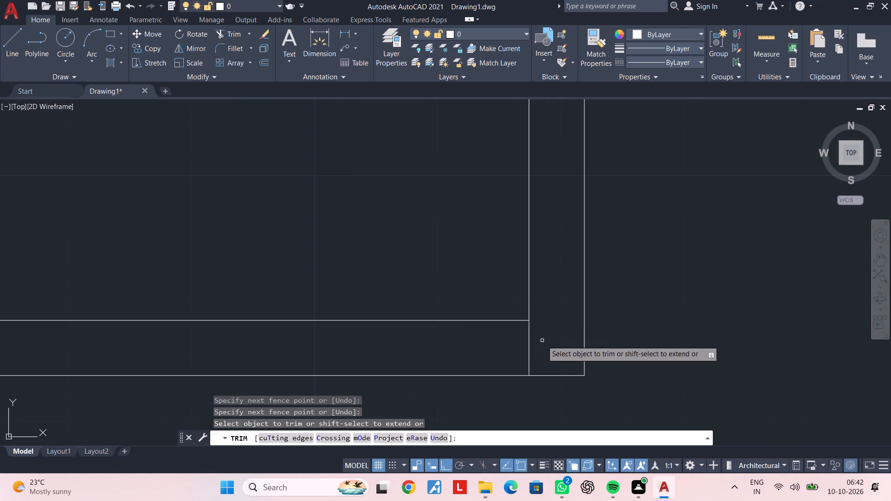
click(504, 347)
Trim the lower small central room's bottom wall lines where they cross the central vertical wall's thickness.
scroll(496, 347, down, 4)
middle_drag(496, 347, 638, 337)
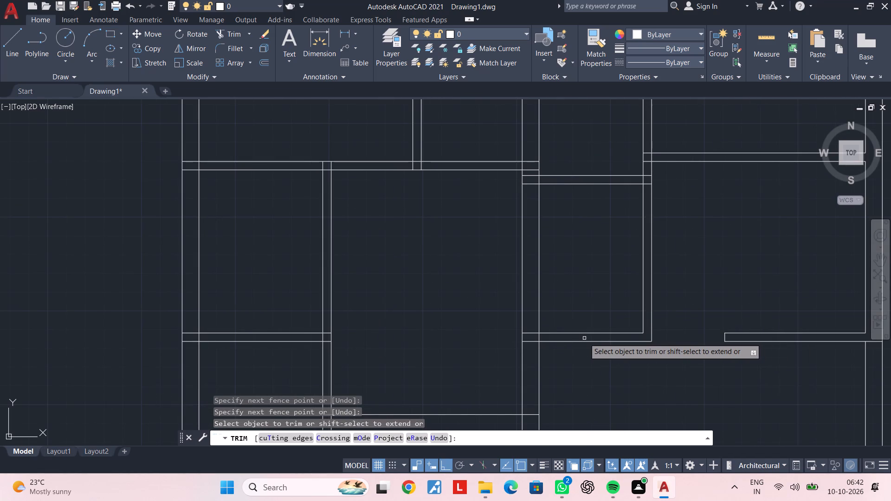
scroll(547, 338, up, 4)
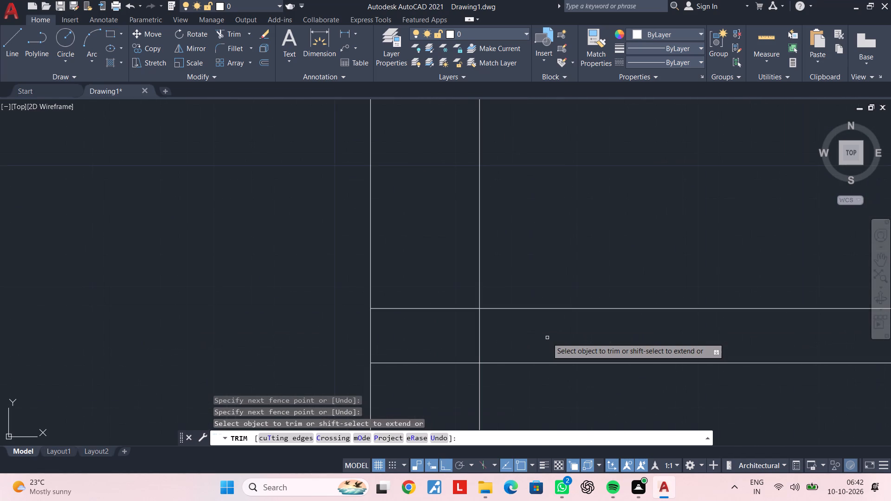
click(445, 277)
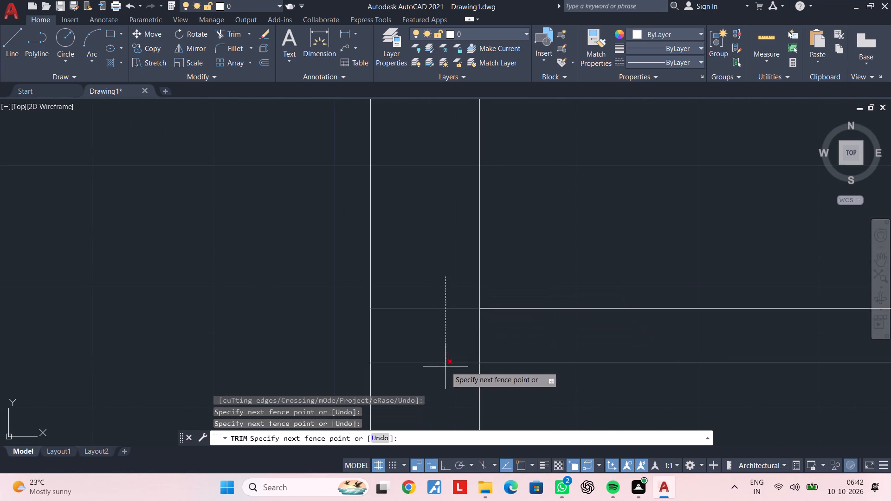
click(443, 372)
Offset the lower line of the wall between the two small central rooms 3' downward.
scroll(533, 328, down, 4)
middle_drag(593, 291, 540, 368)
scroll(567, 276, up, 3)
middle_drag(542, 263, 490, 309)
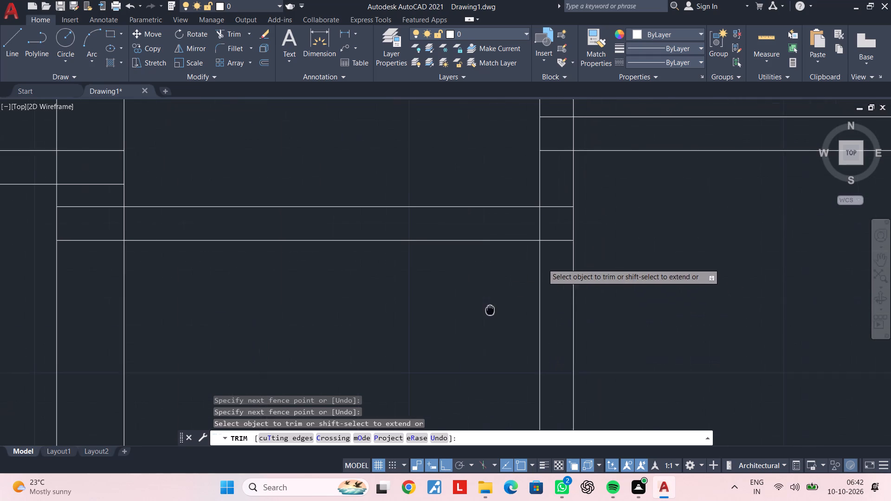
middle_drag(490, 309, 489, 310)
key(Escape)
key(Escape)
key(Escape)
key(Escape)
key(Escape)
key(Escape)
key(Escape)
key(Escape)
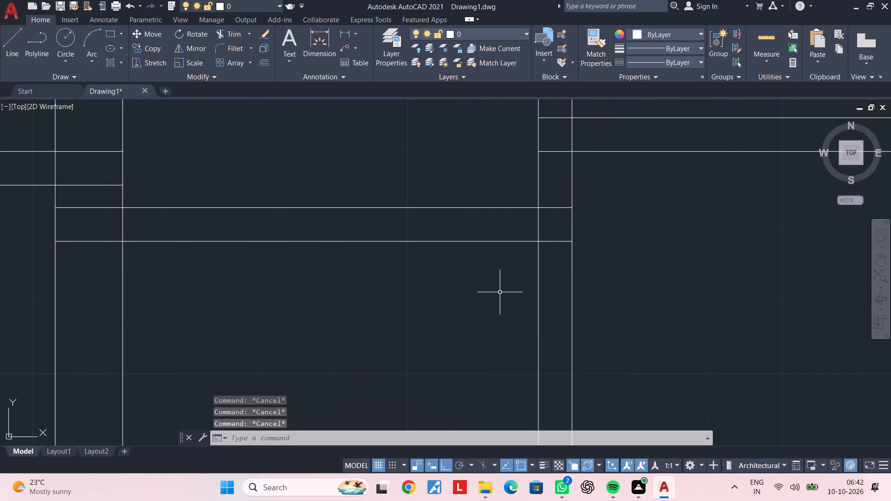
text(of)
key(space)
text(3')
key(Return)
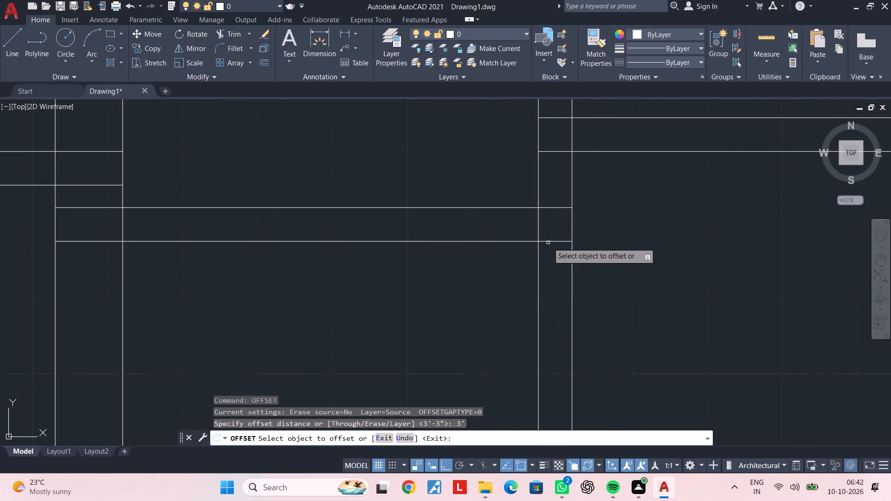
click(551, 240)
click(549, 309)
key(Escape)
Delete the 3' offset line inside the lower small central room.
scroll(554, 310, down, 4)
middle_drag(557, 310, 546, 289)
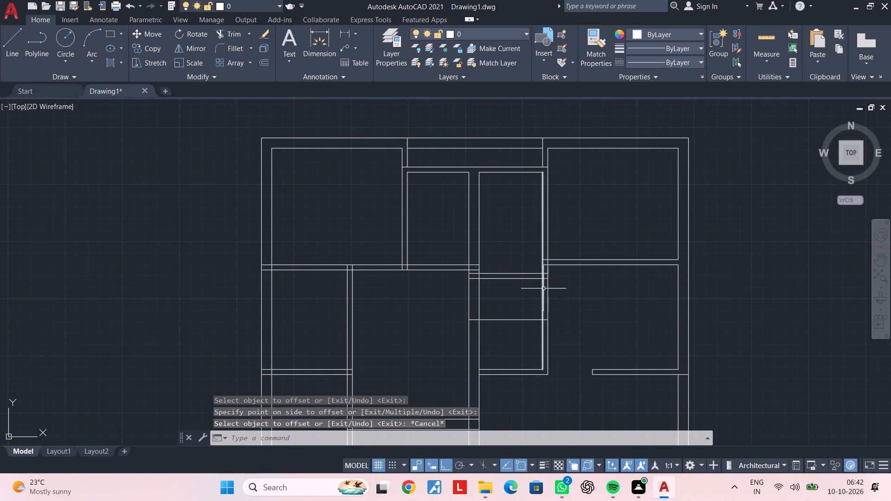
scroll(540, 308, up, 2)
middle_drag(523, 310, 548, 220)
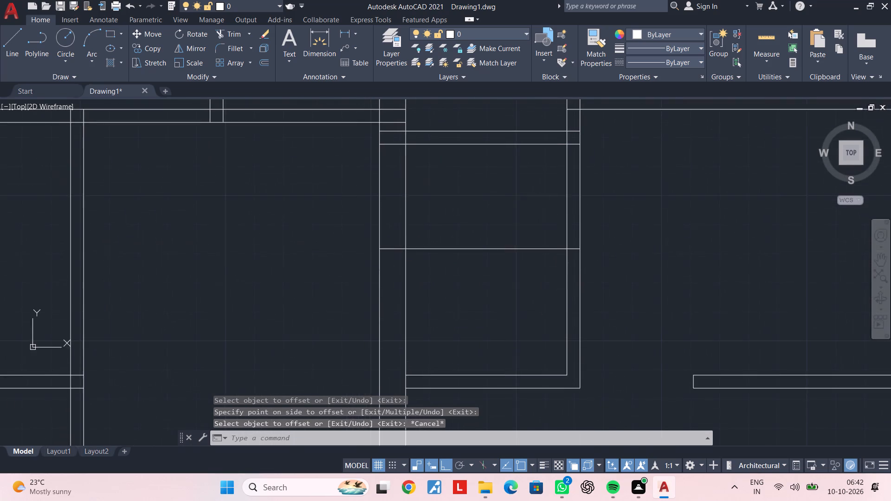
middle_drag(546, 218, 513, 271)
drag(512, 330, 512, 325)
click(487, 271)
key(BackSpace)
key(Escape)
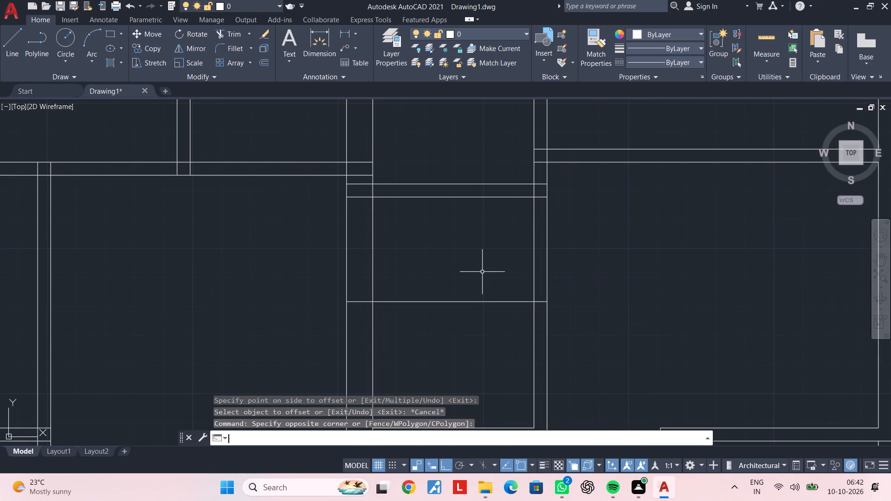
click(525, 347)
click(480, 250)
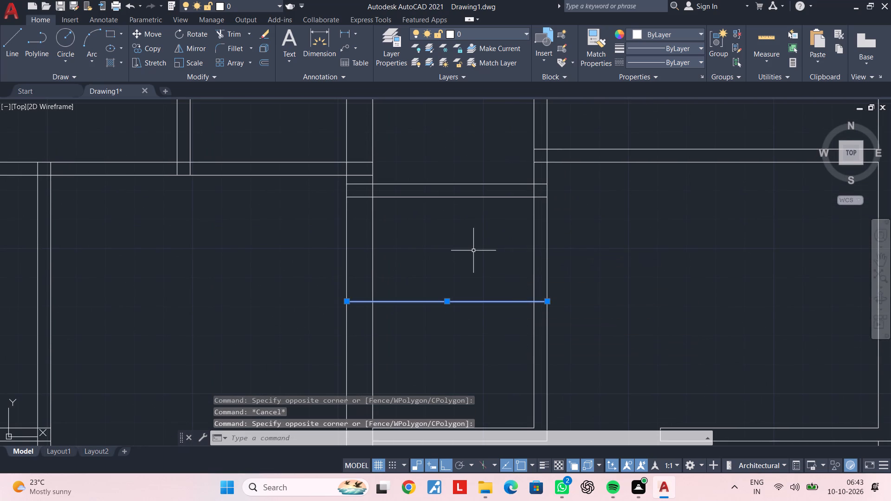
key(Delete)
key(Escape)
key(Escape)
Offset the lower line of the wall between the two small central rooms 2'6" downward.
text(of 2'6")
key(Return)
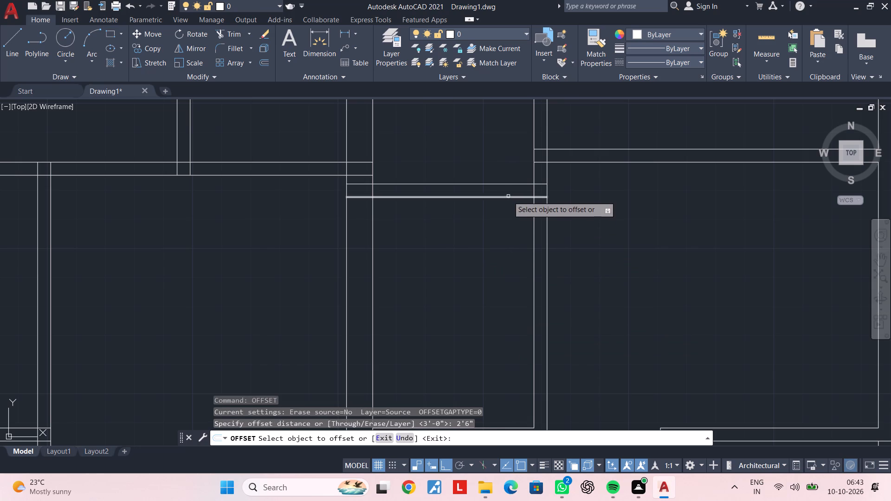
click(508, 196)
click(501, 255)
key(Escape)
key(Escape)
Trim the offset line and the lower small central room's right wall lines to leave a 2'6" opening below the dividing wall.
key(t)
key(r)
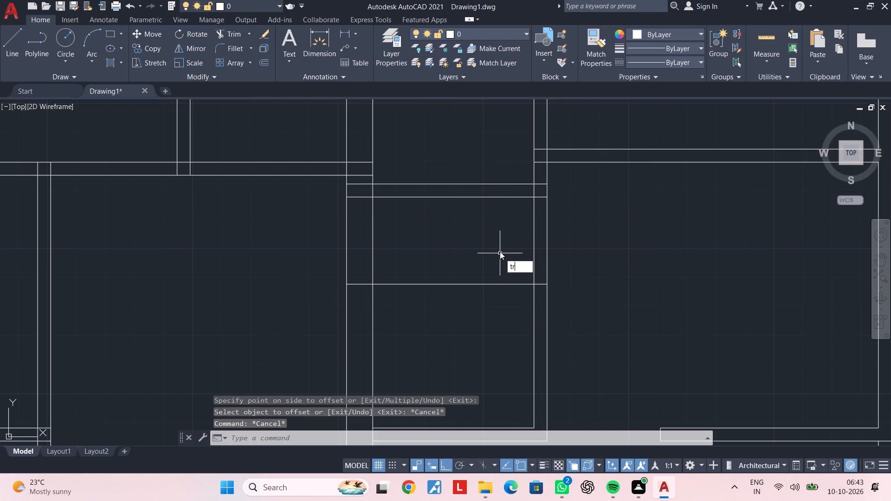
key(space)
click(500, 251)
click(503, 323)
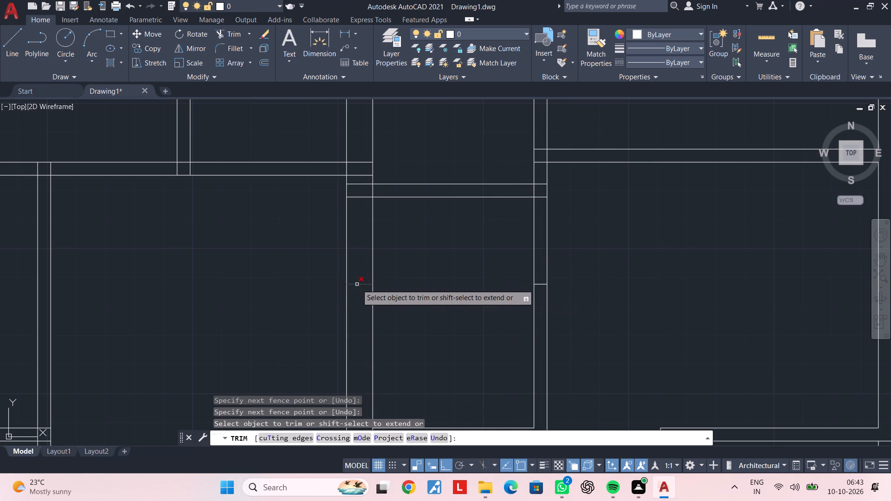
click(357, 284)
click(461, 251)
click(632, 251)
Trim the overlapping inner lines at the lower right corner of the upper small central room.
middle_drag(566, 221, 563, 273)
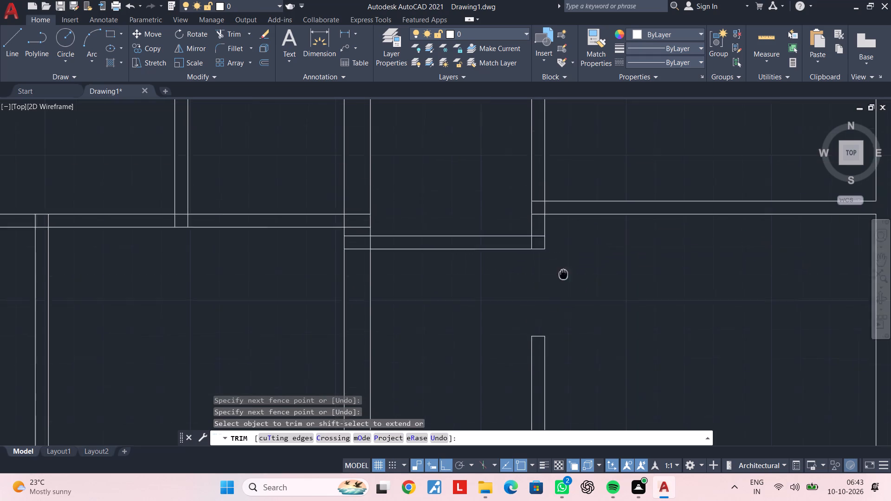
middle_drag(563, 273, 560, 302)
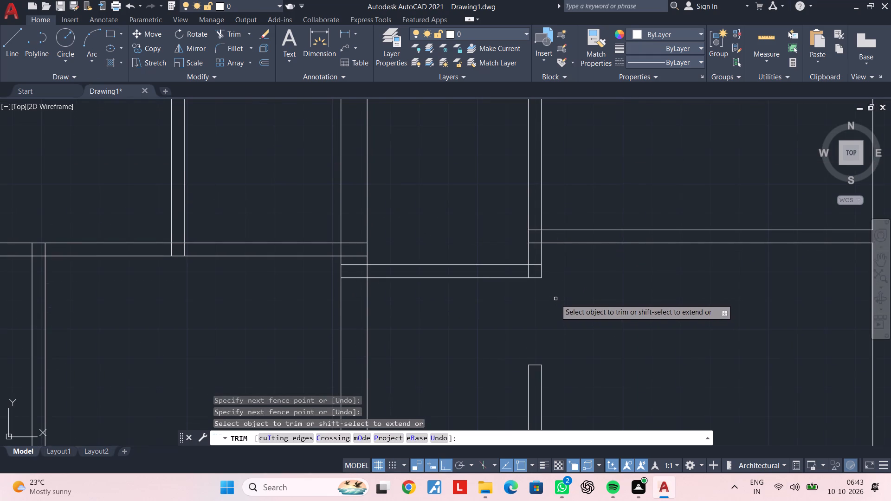
scroll(533, 261, up, 4)
click(532, 261)
click(529, 298)
click(521, 309)
click(447, 310)
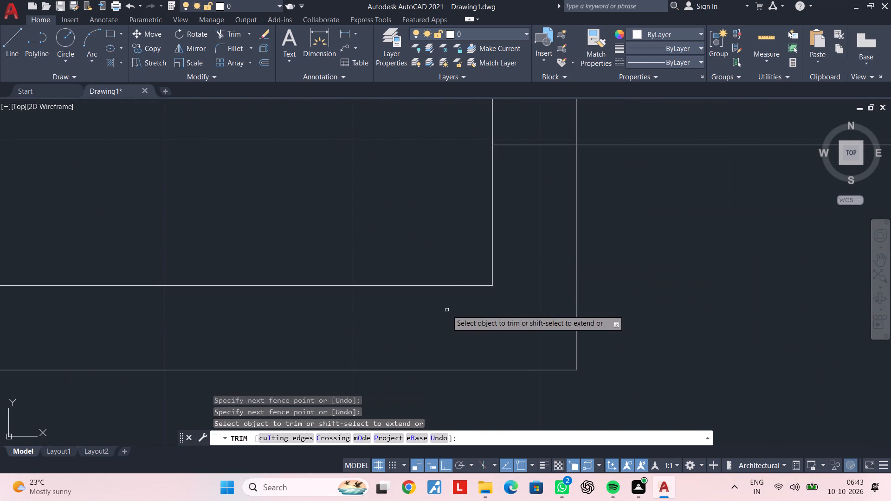
Trim the horizontal wall lines from both sides where they cross the central vertical wall's thickness beside the upper small central room.
scroll(431, 311, down, 4)
middle_drag(436, 311, 702, 300)
scroll(573, 306, up, 3)
click(470, 258)
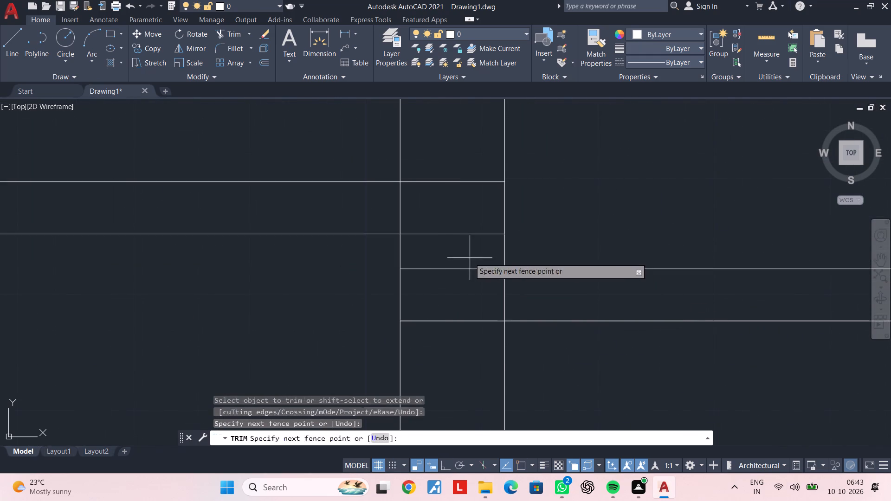
click(468, 347)
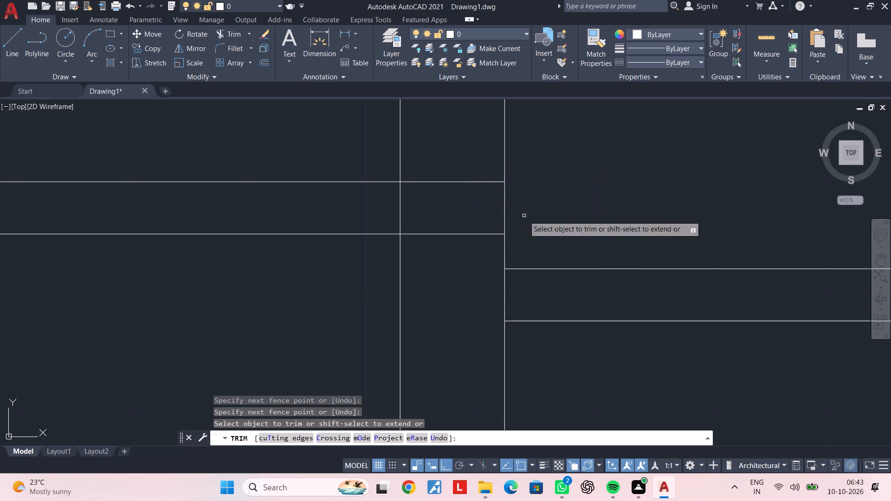
click(446, 151)
click(416, 304)
Trim the upper right room's bottom wall lines where they cross the thickness of the small central room's right wall.
scroll(495, 306, down, 4)
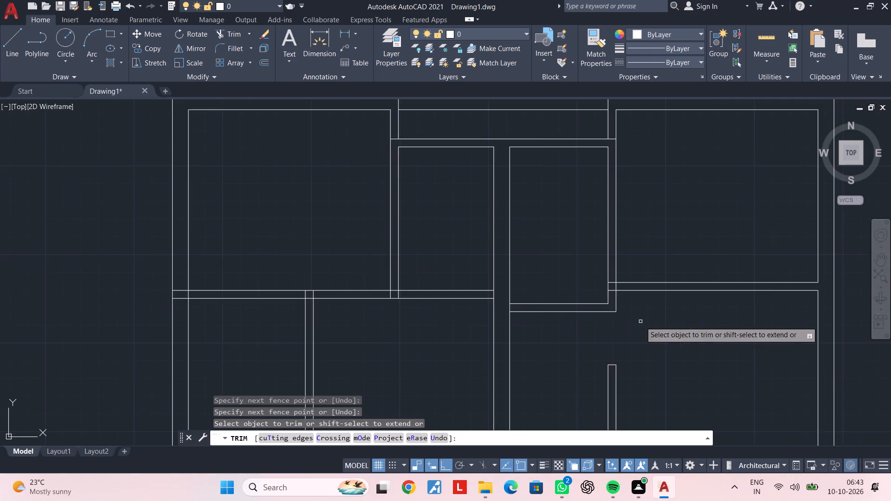
middle_drag(645, 321, 517, 321)
scroll(510, 296, up, 3)
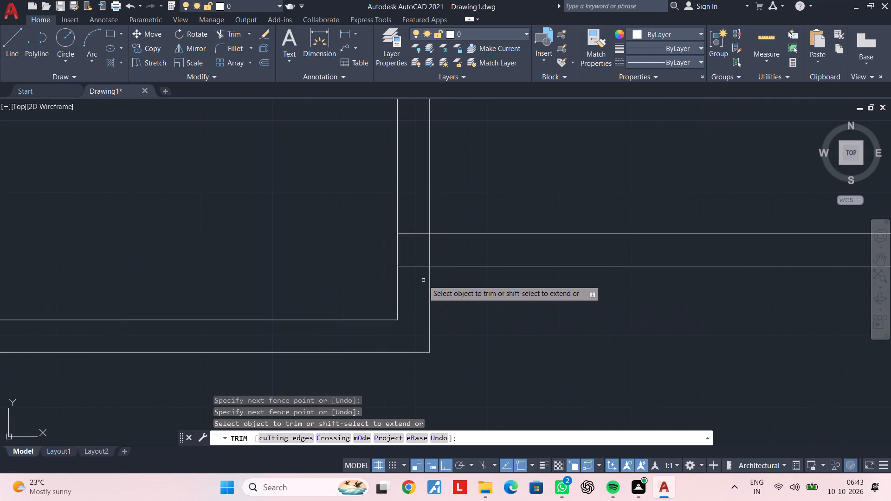
scroll(419, 261, up, 2)
click(403, 165)
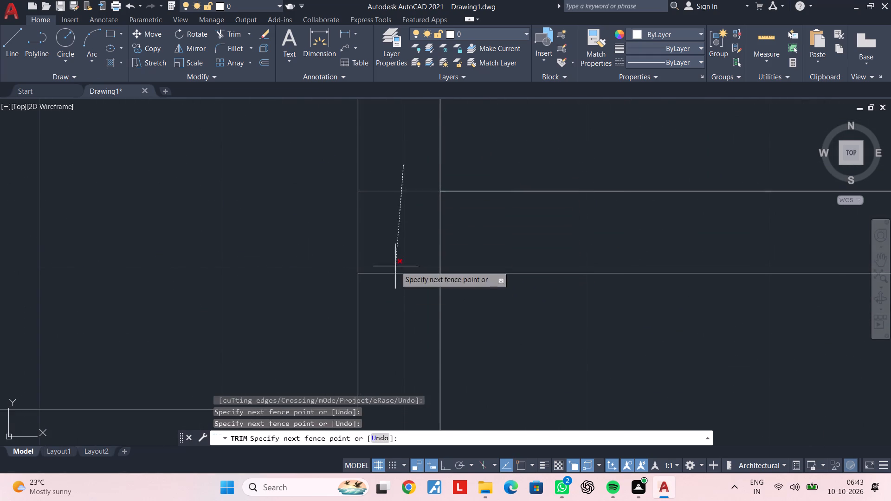
click(395, 296)
scroll(479, 315, down, 4)
middle_drag(487, 317, 491, 215)
key(Escape)
scroll(496, 244, down, 3)
middle_drag(497, 245, 496, 220)
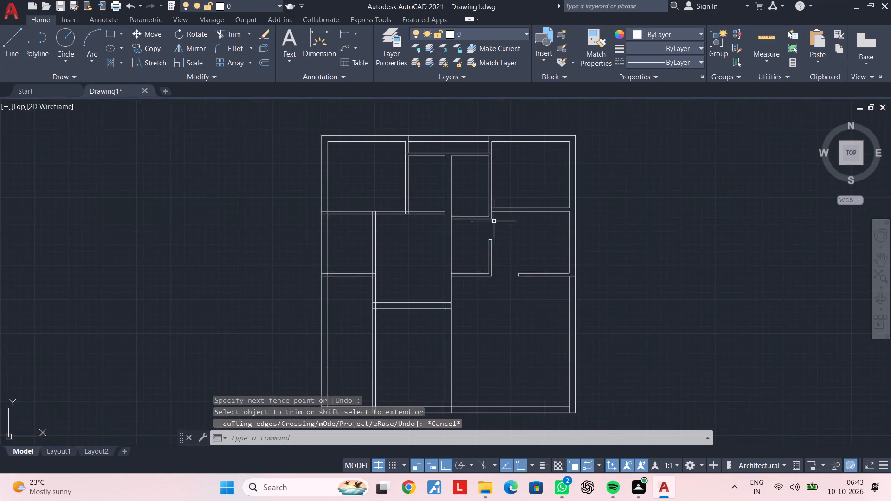
scroll(493, 223, up, 3)
middle_drag(493, 224, 492, 281)
key(Escape)
key(Escape)
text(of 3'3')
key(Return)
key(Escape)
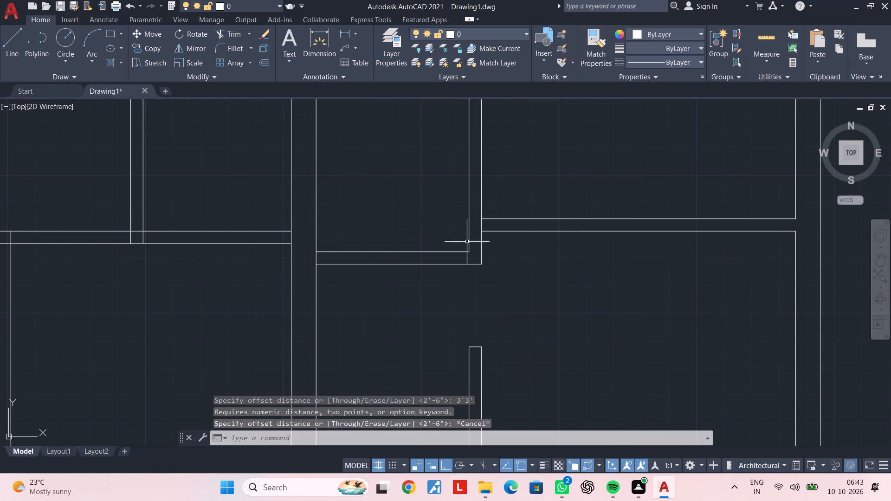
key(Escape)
Offset the outer line of the upper small central room's right wall 3'3" into the upper right room.
text(of 3'3")
key(Return)
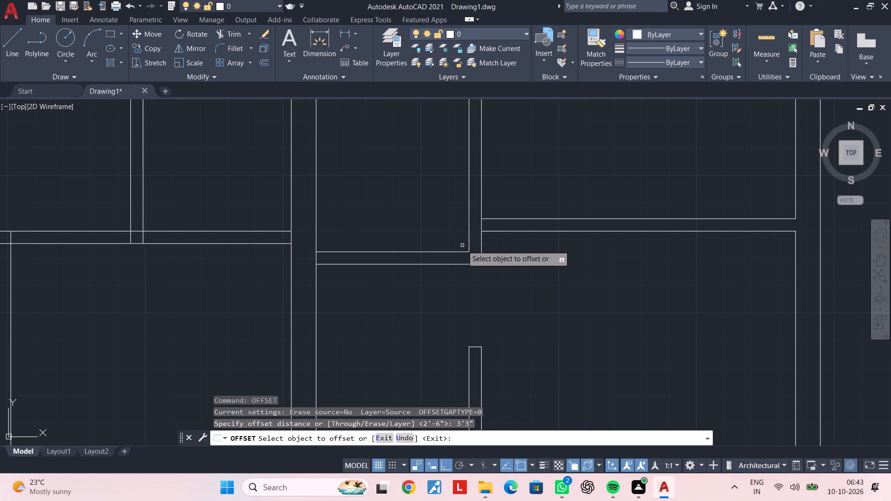
click(482, 250)
click(604, 255)
key(Escape)
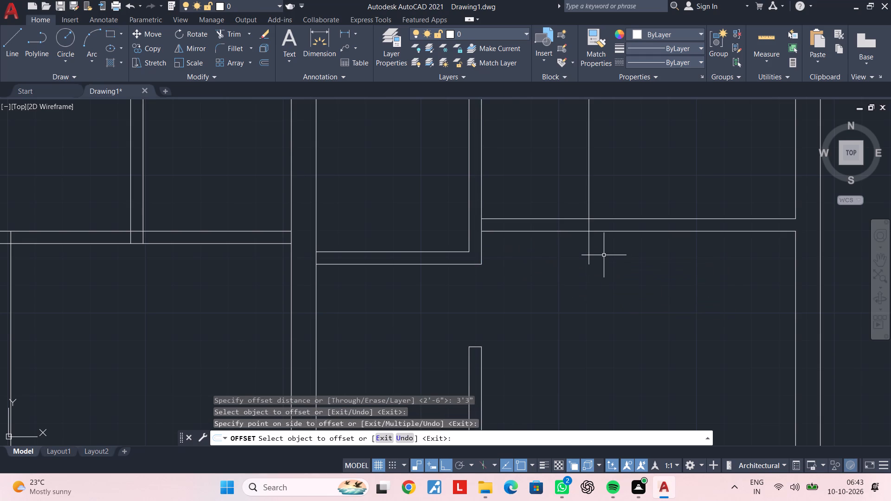
Trim the offset line to the thickness of the upper right room's bottom wall and cut the wall lines between it and the small central room.
key(t)
text(r)
key(space)
click(604, 253)
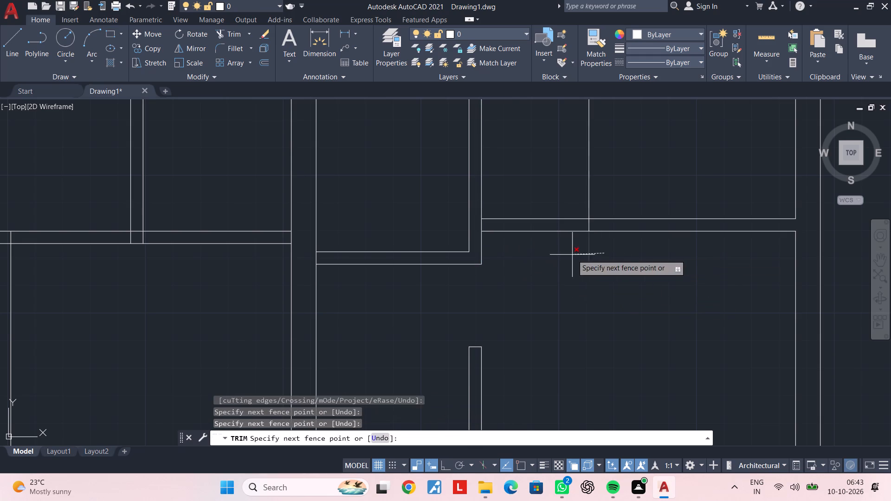
click(572, 255)
click(600, 191)
click(578, 194)
click(546, 198)
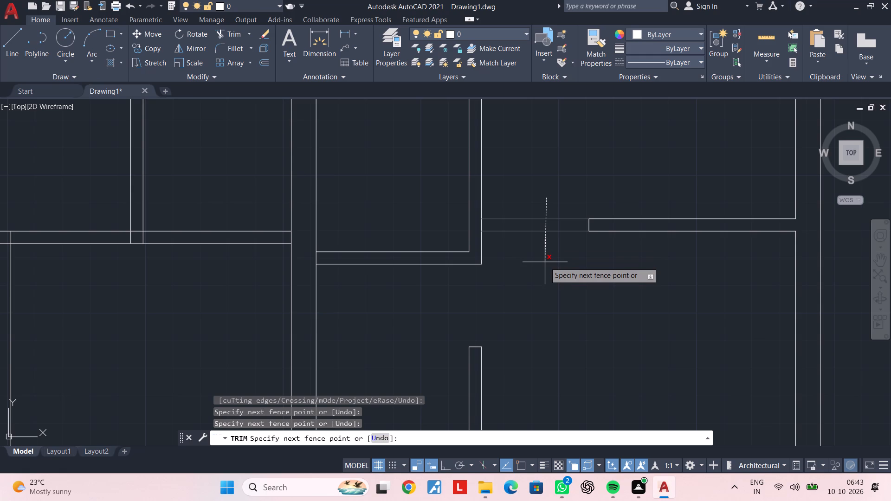
click(545, 262)
scroll(543, 263, down, 2)
middle_drag(531, 250, 529, 291)
scroll(528, 291, up, 2)
key(Escape)
key(Escape)
key(Escape)
key(Escape)
key(Escape)
key(Escape)
key(Escape)
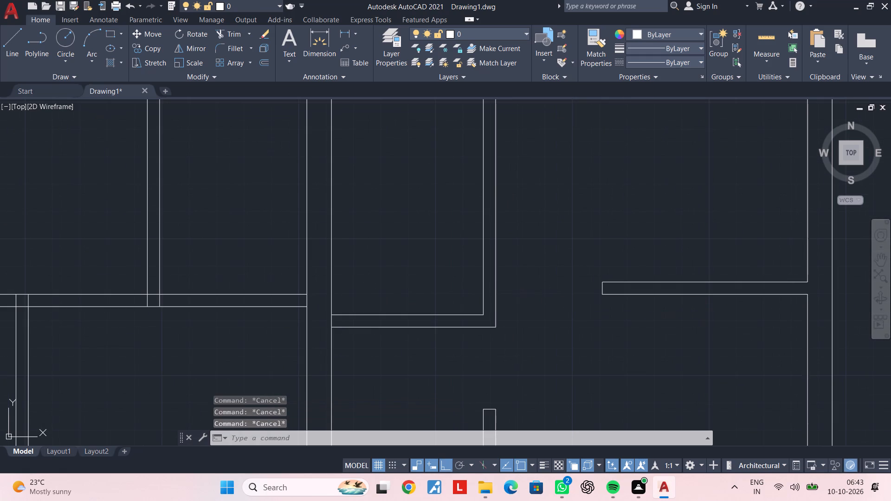
key(Escape)
key(Escape)
key(Escape)
key(Escape)
key(Escape)
Offset the outer line of the upper small central room's right wall 1'9" into that room.
scroll(526, 273, down, 2)
middle_drag(530, 265, 524, 321)
scroll(494, 271, up, 1)
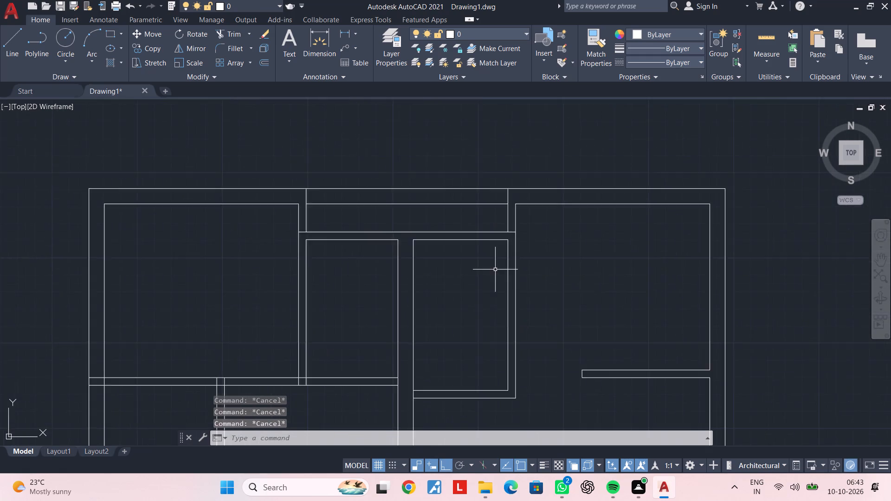
scroll(495, 270, up, 1)
middle_drag(491, 270, 513, 243)
key(Escape)
key(Escape)
key(Escape)
key(Escape)
key(Escape)
key(Escape)
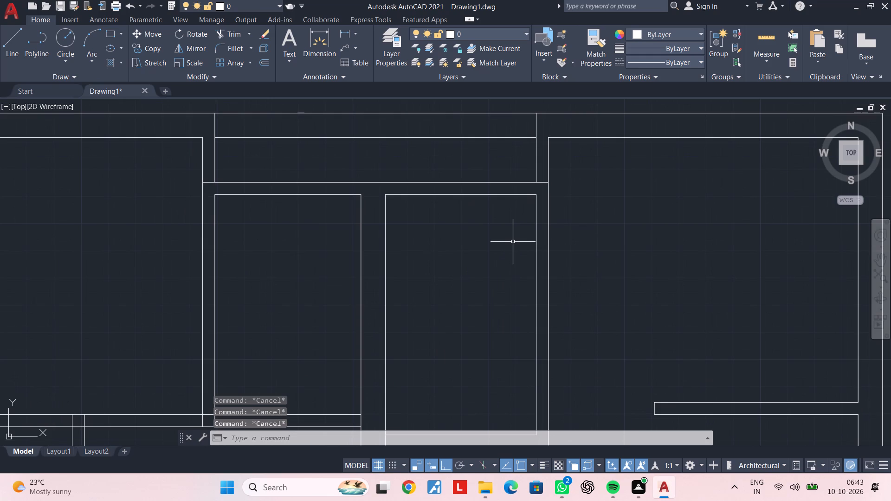
key(Escape)
key(Escape)
key(Escape)
key(Escape)
text(of)
key(space)
text(1')
key(9)
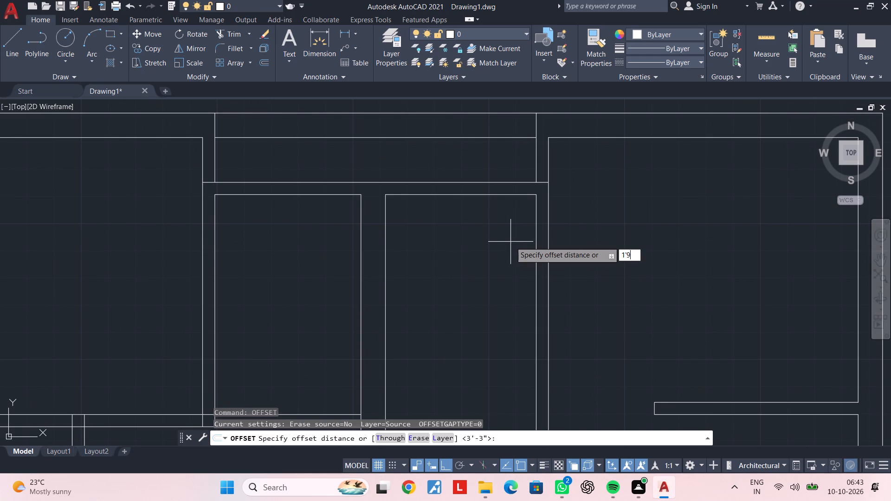
key(shift+quotedbl)
key(Return)
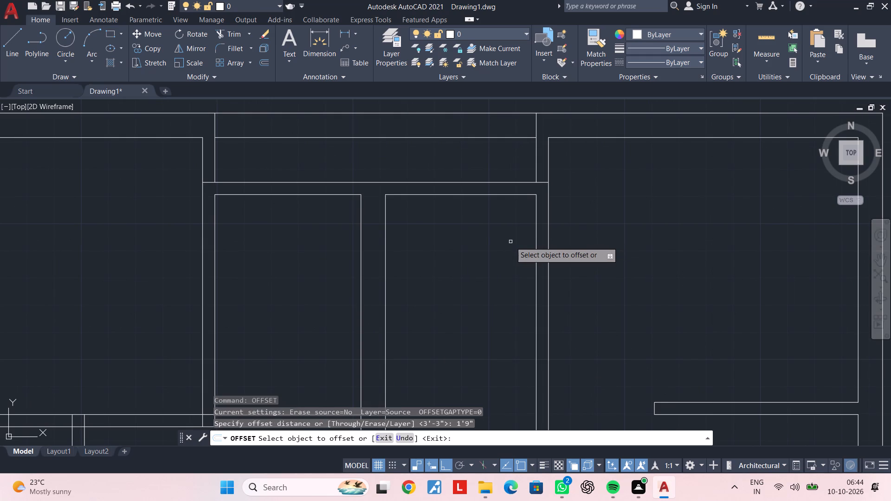
middle_drag(558, 276, 617, 225)
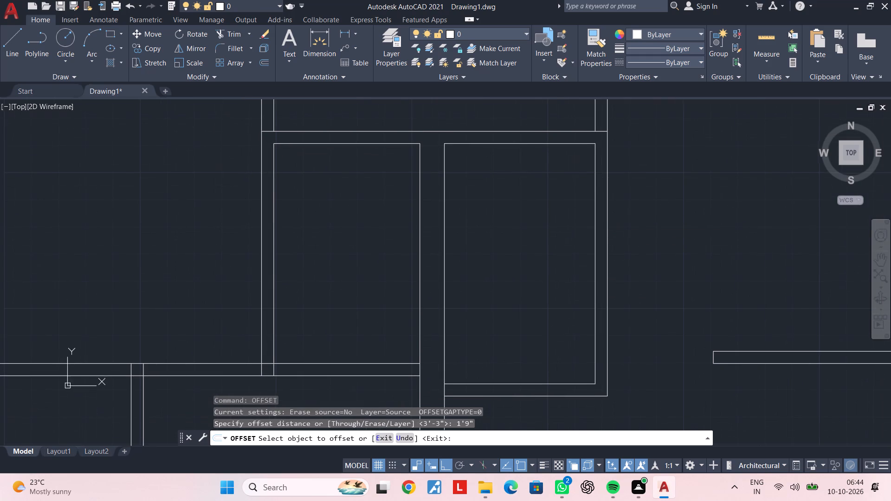
click(608, 224)
click(547, 229)
key(Escape)
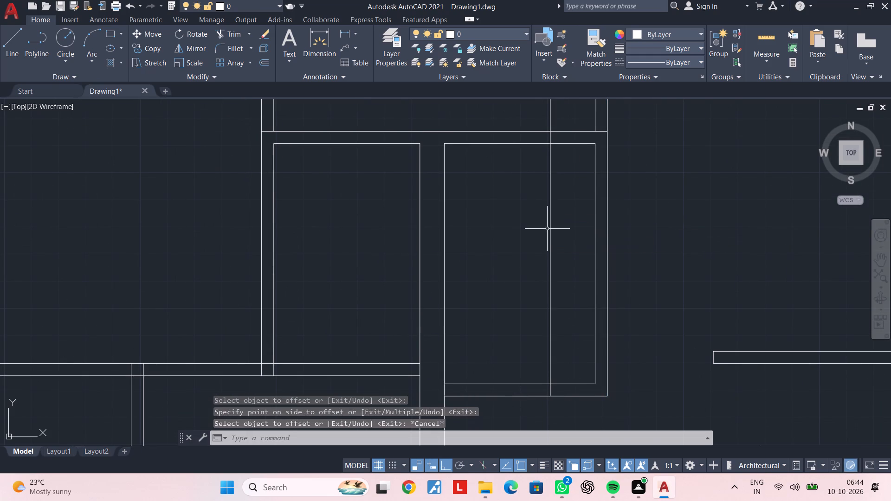
key(Escape)
Trim the offset vertical line where it runs above the small central room's top wall and into its bottom wall.
key(t)
key(r)
key(space)
click(572, 114)
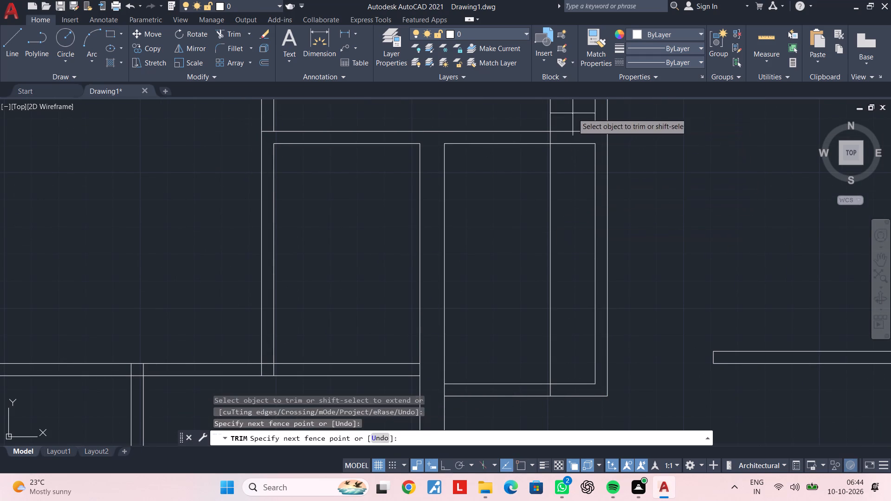
click(537, 112)
click(549, 391)
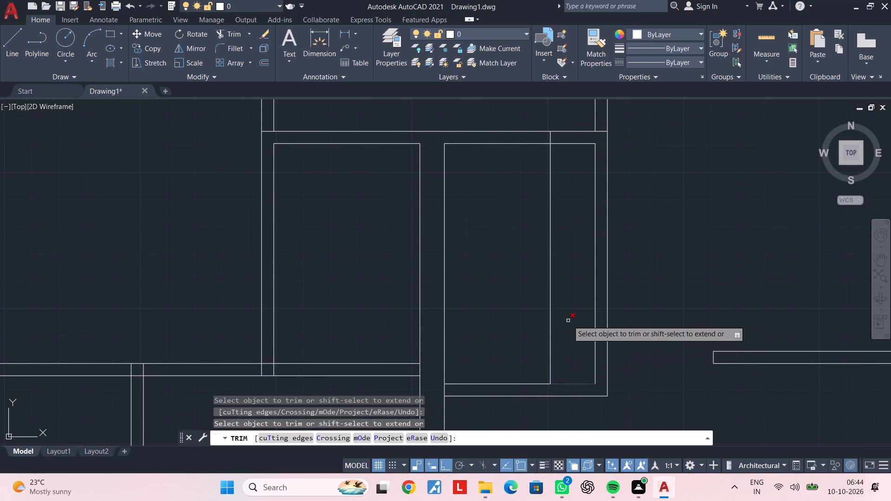
middle_drag(574, 273, 556, 296)
key(Escape)
key(Escape)
key(Escape)
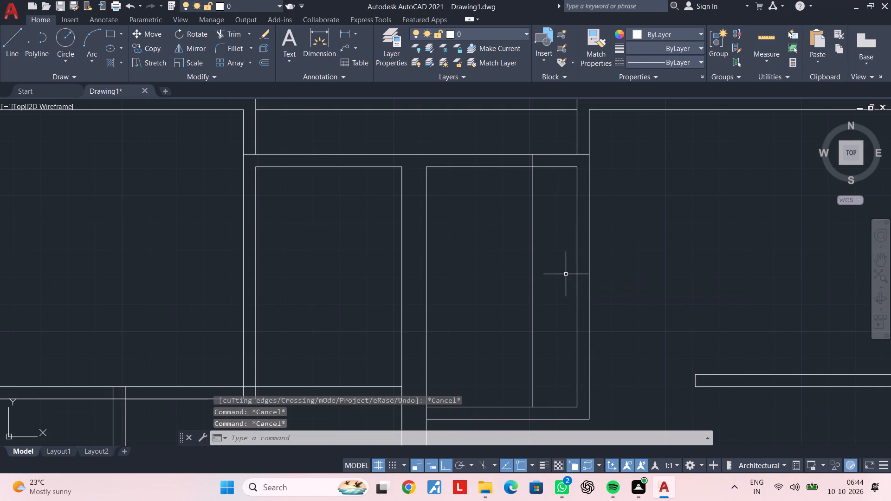
key(Escape)
key(Escape)
key(Escape)
key(Escape)
key(Escape)
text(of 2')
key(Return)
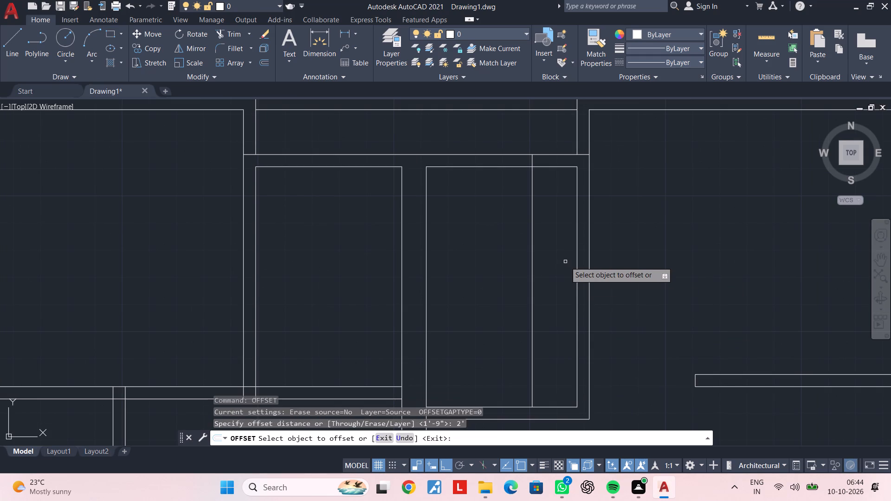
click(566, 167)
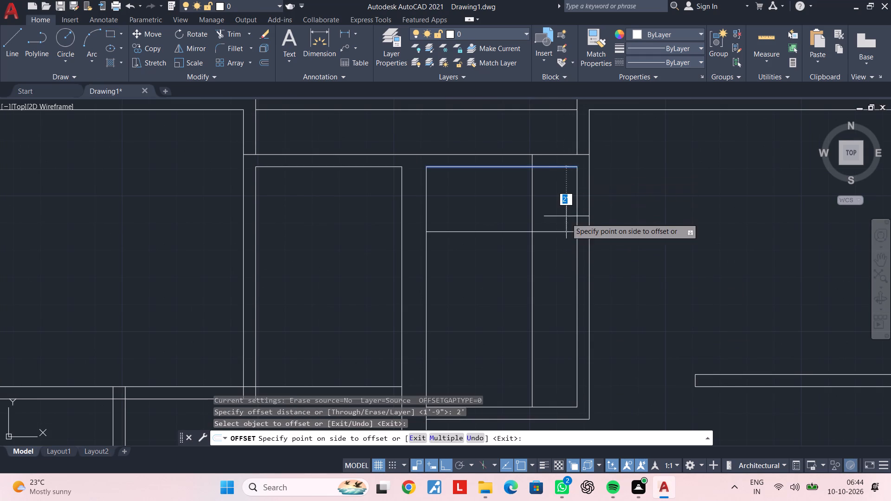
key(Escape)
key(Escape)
Offset the inner line of the upper small central room's top wall 3' down into the room.
text(of)
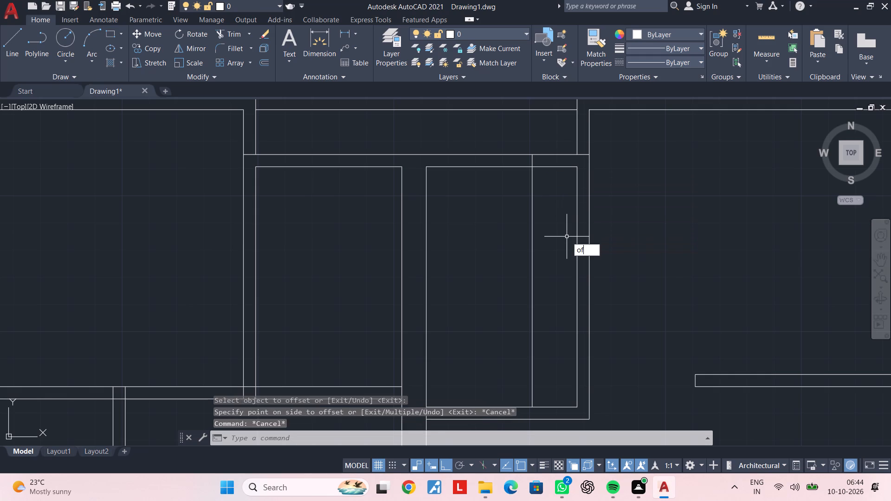
key(space)
text(3')
key(Return)
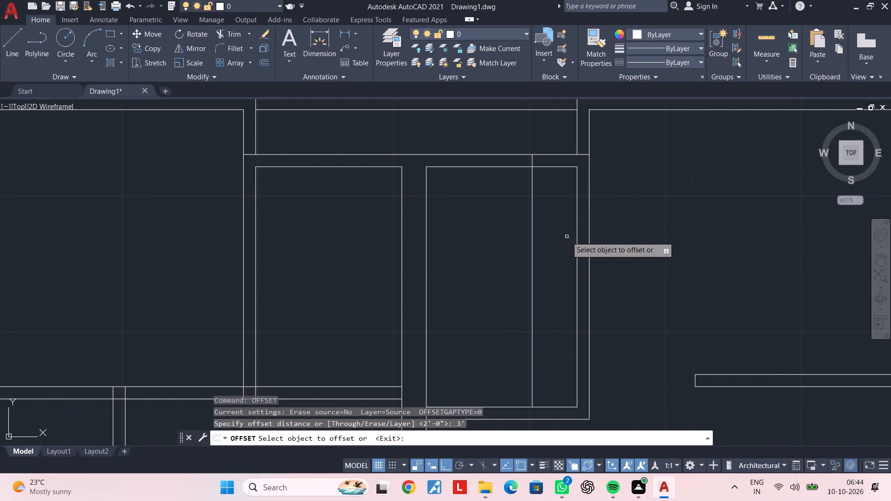
click(554, 166)
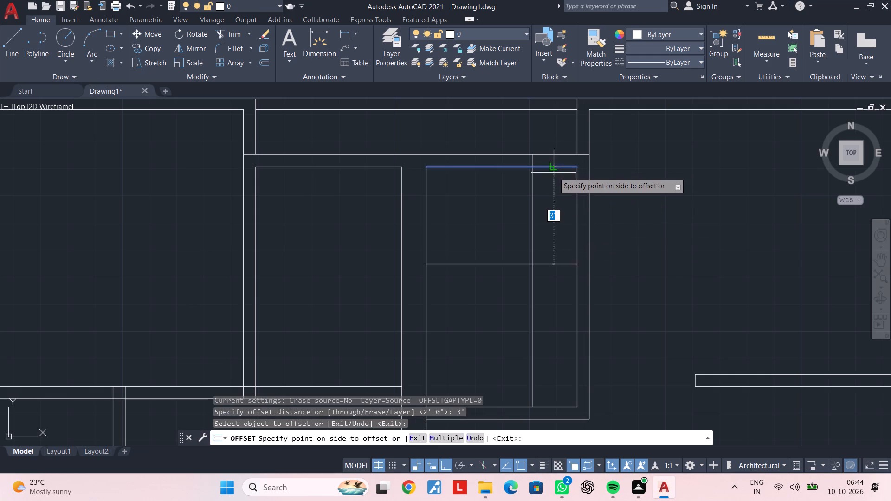
click(554, 276)
key(Escape)
key(Escape)
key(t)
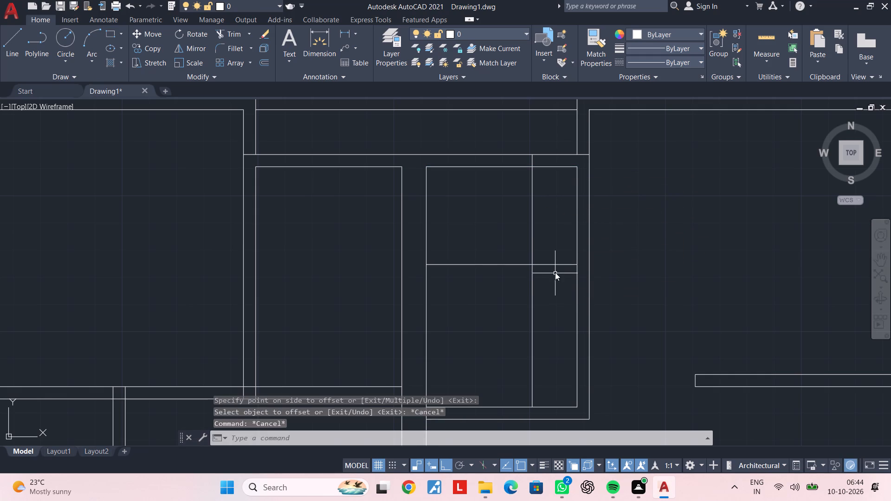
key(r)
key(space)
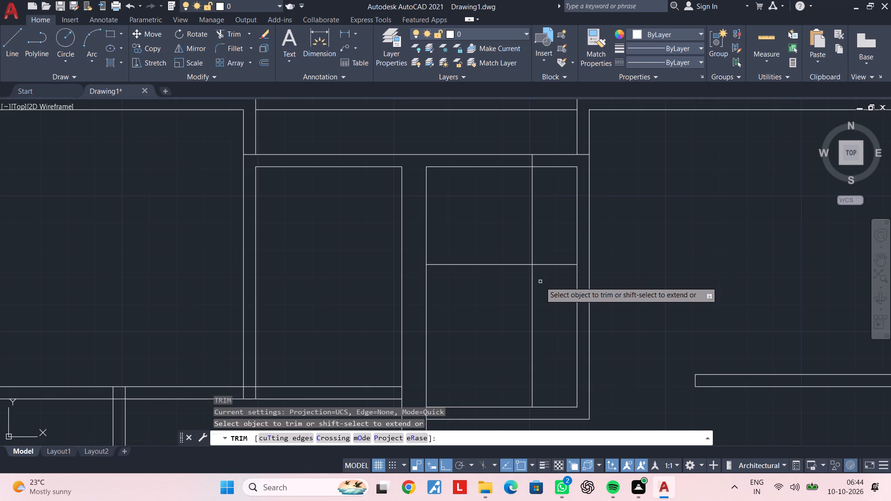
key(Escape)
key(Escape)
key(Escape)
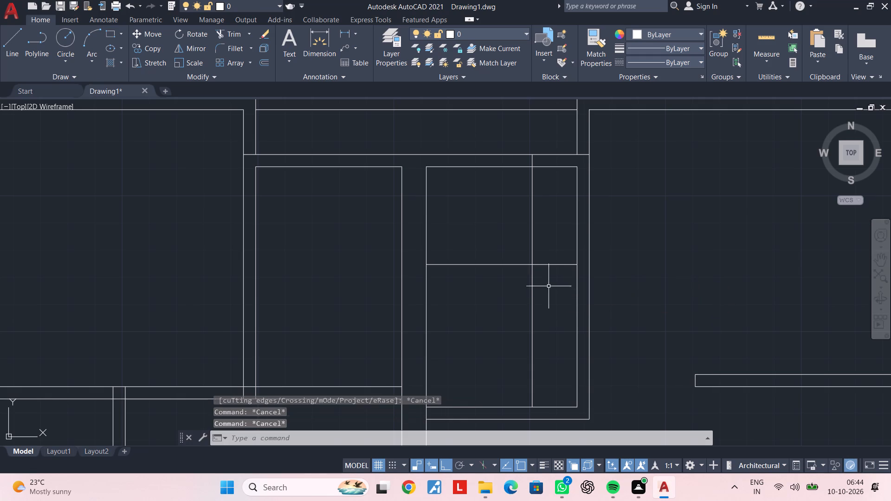
Offset the new vertical line 4.5" to the left and the new horizontal line 4.5" downward to form partition thicknesses.
text(of 4.5")
key(Return)
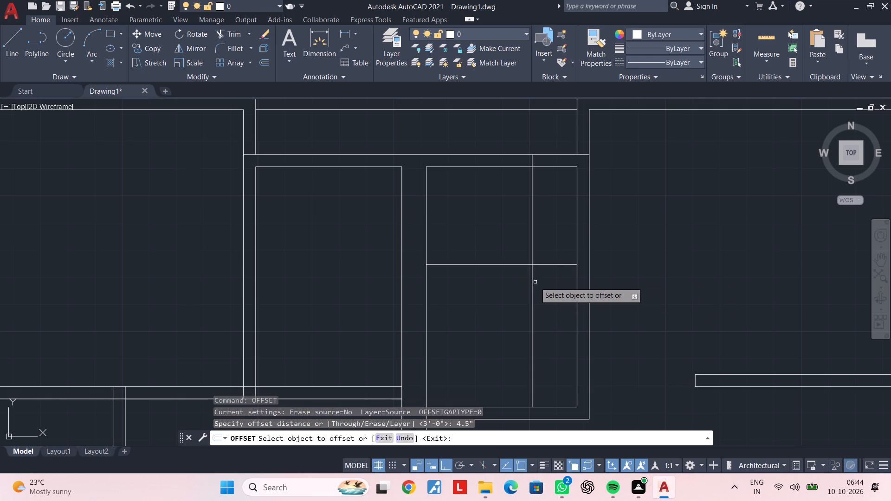
click(532, 239)
click(478, 239)
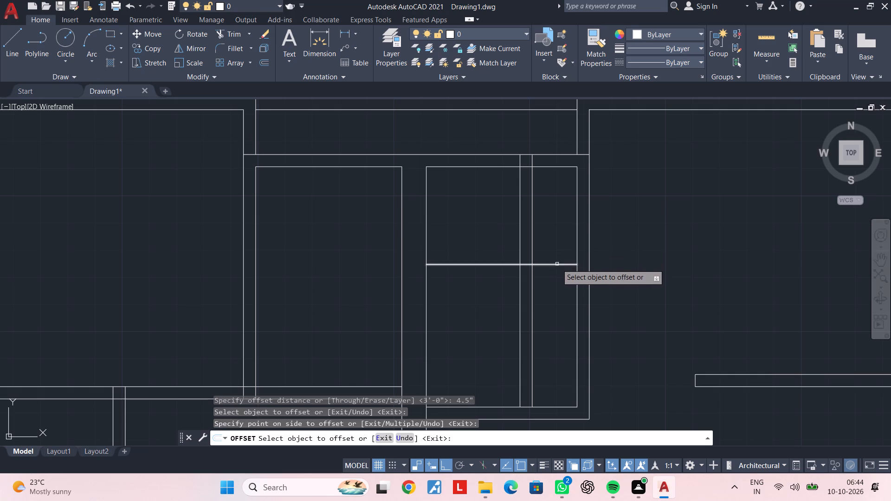
click(556, 265)
click(558, 284)
key(Escape)
key(Escape)
Trim the partition lines running below and left of the small enclosure in the central room's upper right corner.
key(t)
key(r)
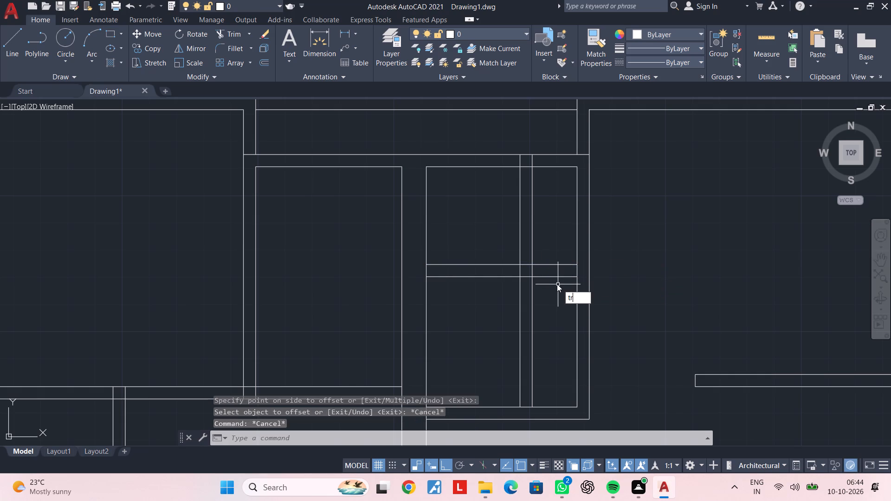
key(space)
click(552, 296)
click(495, 299)
click(499, 296)
click(495, 235)
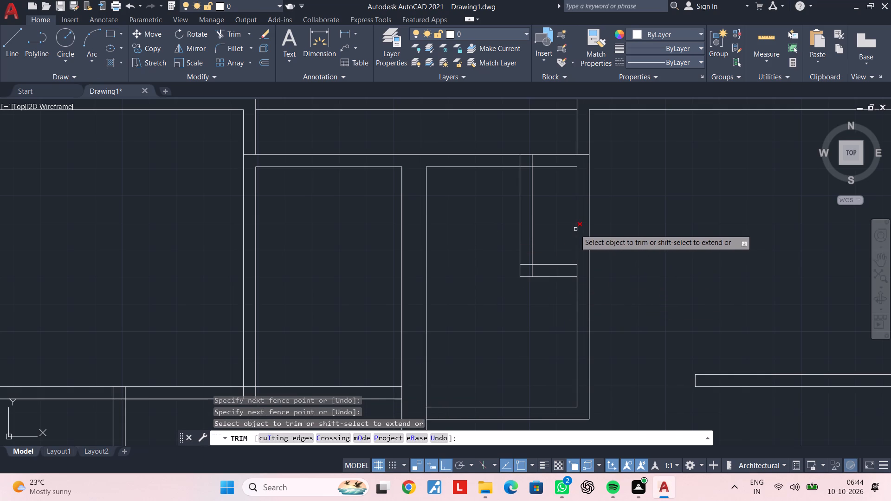
key(Escape)
key(Escape)
Extend both lines of the corner enclosure's bottom partition to the outer line of the central room's right wall.
key(e)
text(x)
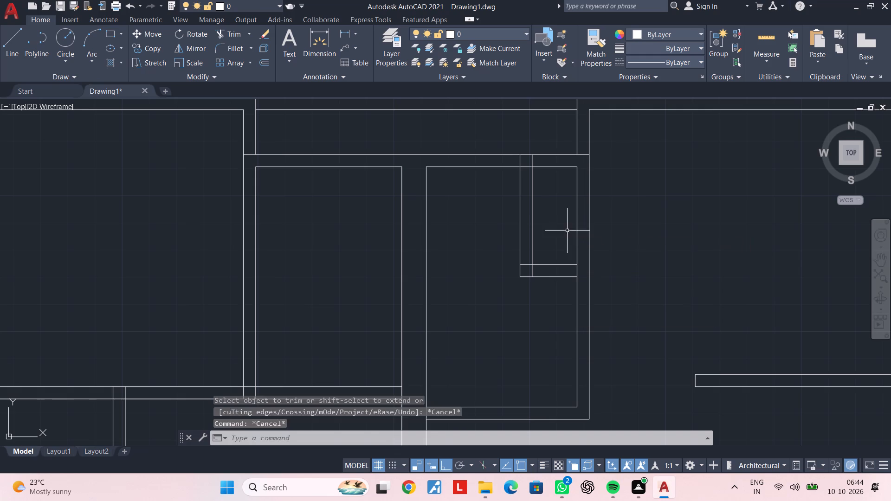
key(space)
click(563, 234)
click(566, 297)
key(Escape)
key(Escape)
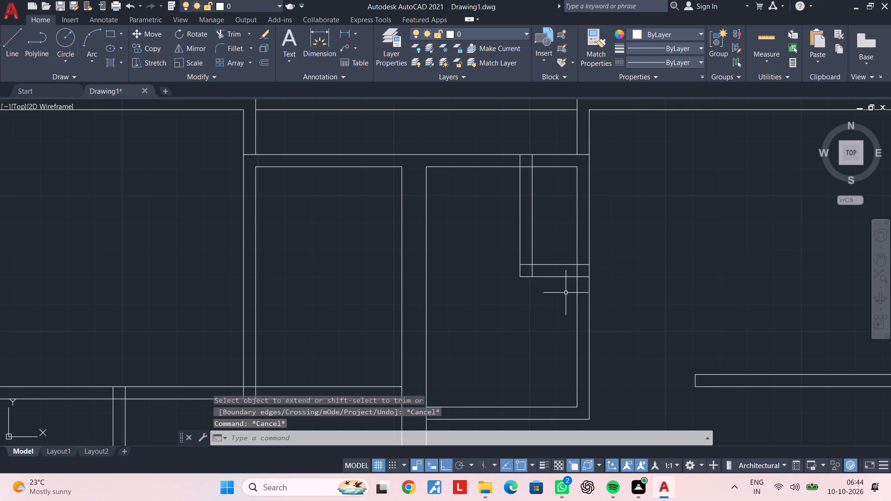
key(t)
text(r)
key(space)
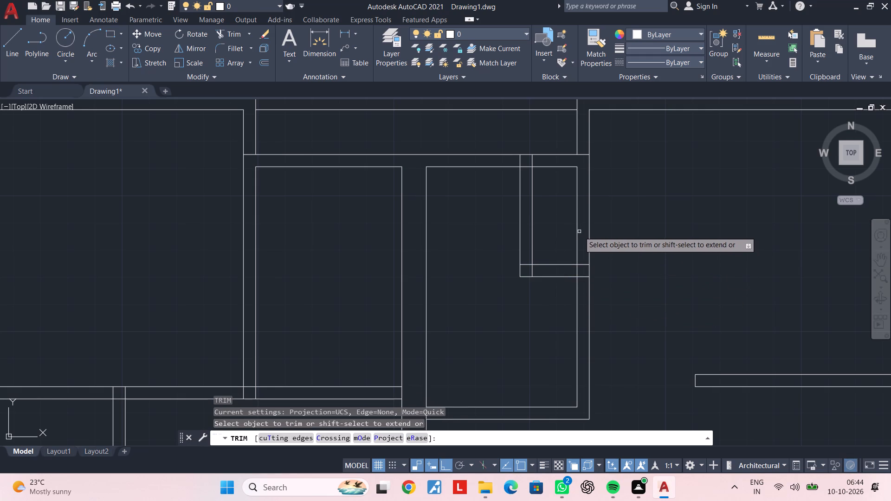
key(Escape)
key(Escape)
Extend the inner line of the small central room's top wall to the outer line of its right wall.
text(ex)
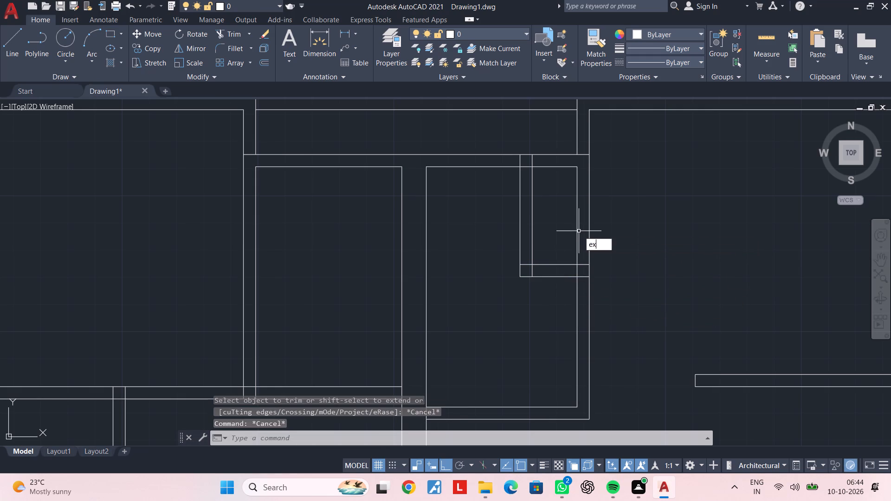
key(space)
click(568, 167)
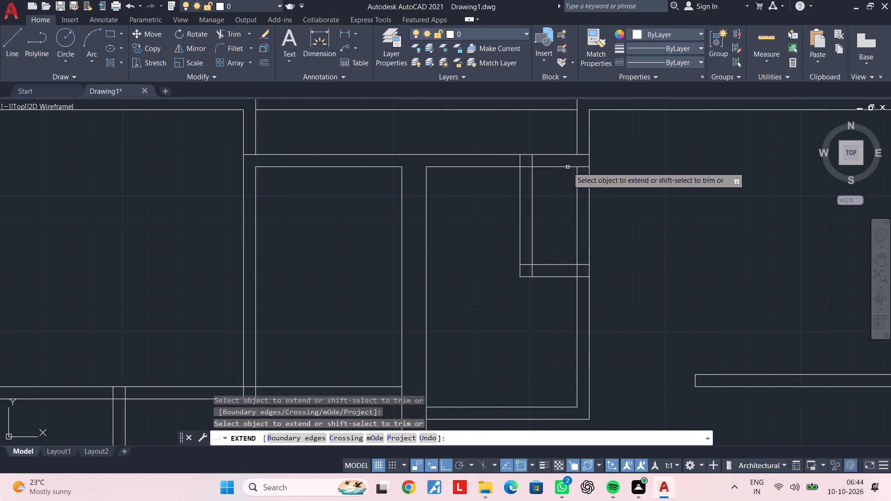
key(Escape)
key(Escape)
Trim the right wall's inner line inside the corner enclosure and across the thickness of its bottom partition.
key(t)
key(r)
key(space)
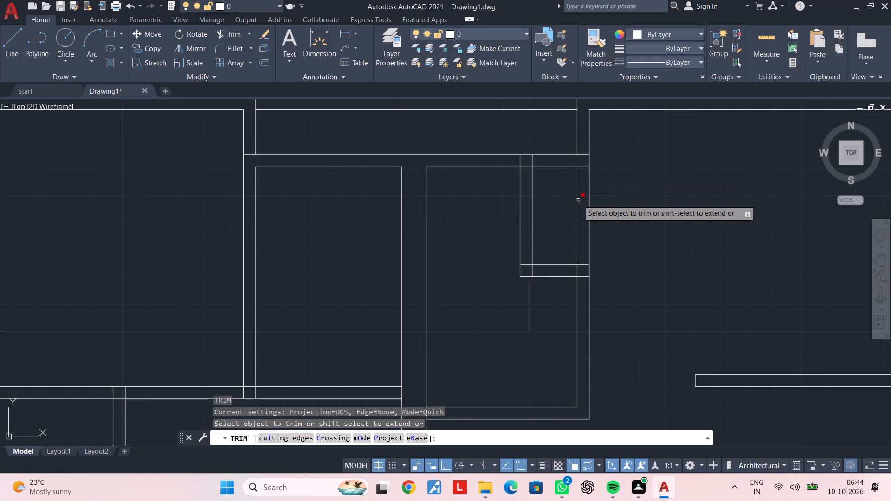
click(578, 200)
middle_drag(568, 241, 568, 206)
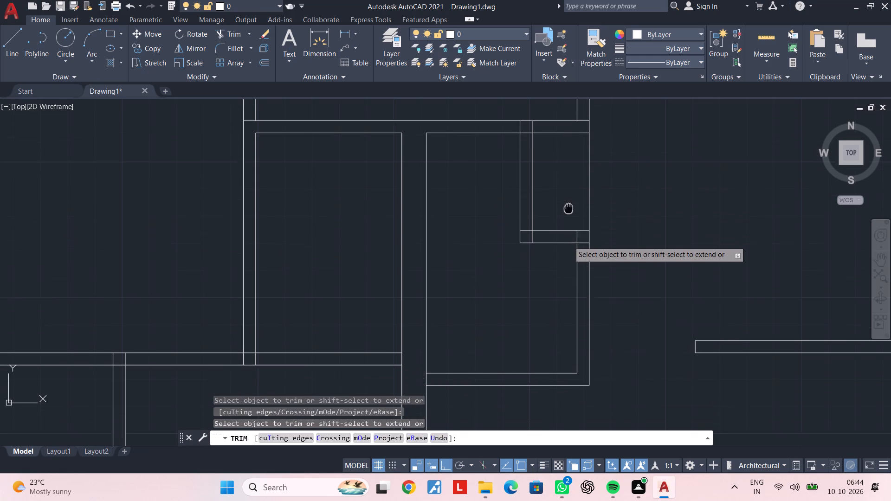
middle_drag(568, 206, 569, 190)
scroll(568, 197, up, 2)
click(584, 249)
scroll(584, 249, down, 3)
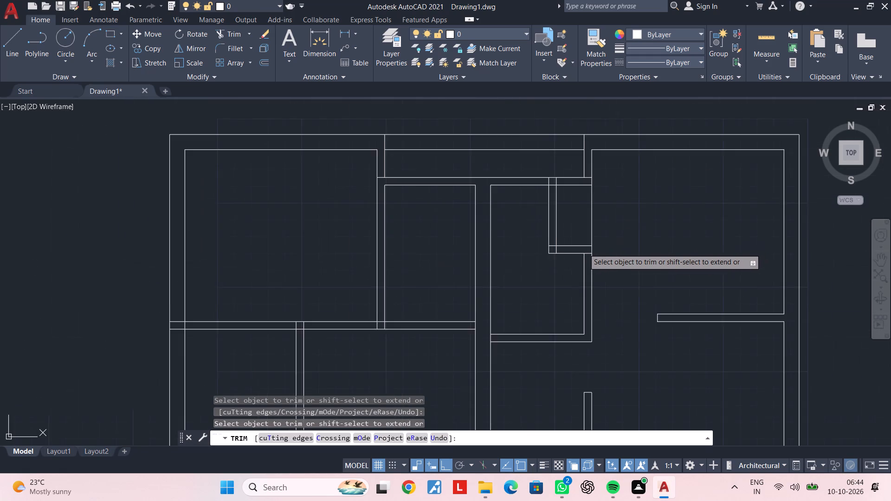
middle_drag(584, 249, 593, 219)
key(Escape)
key(Escape)
middle_drag(593, 186, 588, 165)
key(Escape)
key(Escape)
key(Escape)
key(Escape)
key(Escape)
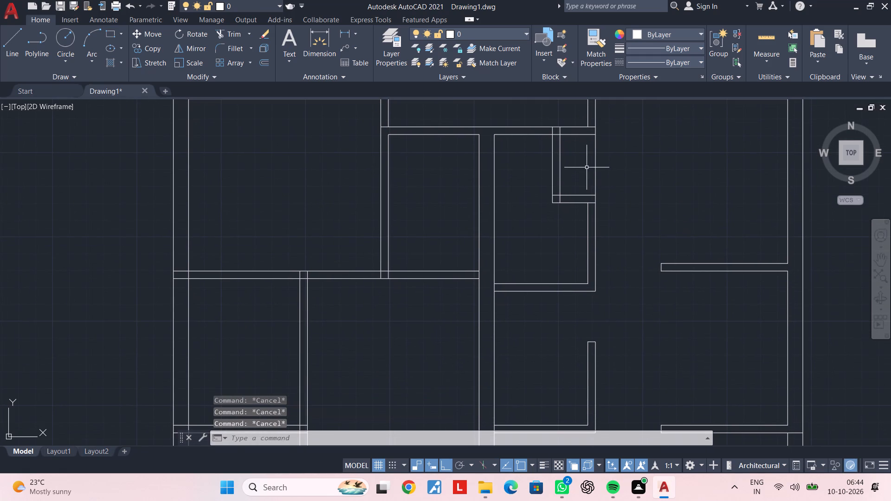
key(Escape)
key(Escape)
key(Escape)
key(Escape)
key(Escape)
key(Escape)
key(Escape)
key(Escape)
key(Escape)
key(Escape)
Offset the bottom line of the central room's corner enclosure 2'6" downward.
text(of)
key(space)
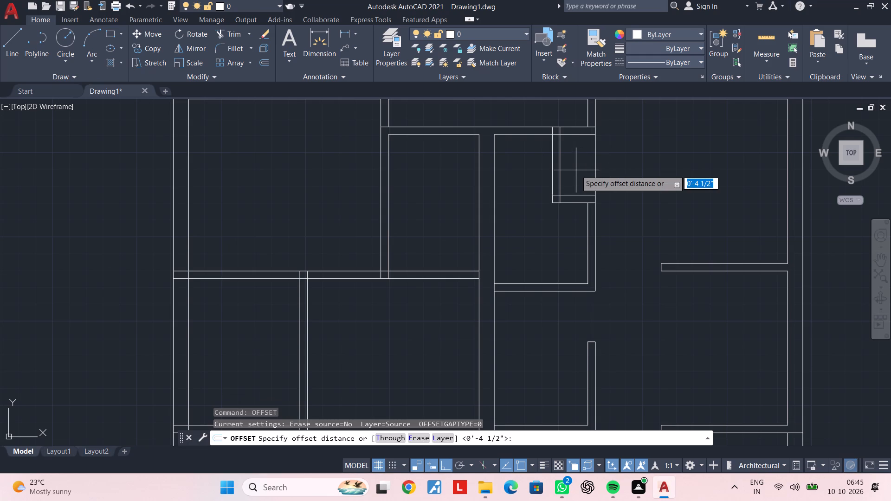
text(2'6")
key(Return)
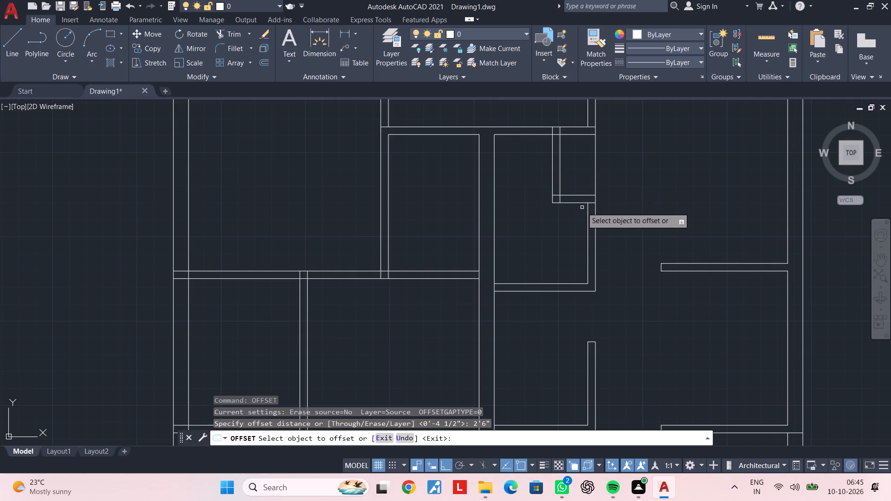
click(581, 203)
click(581, 239)
scroll(598, 263, up, 3)
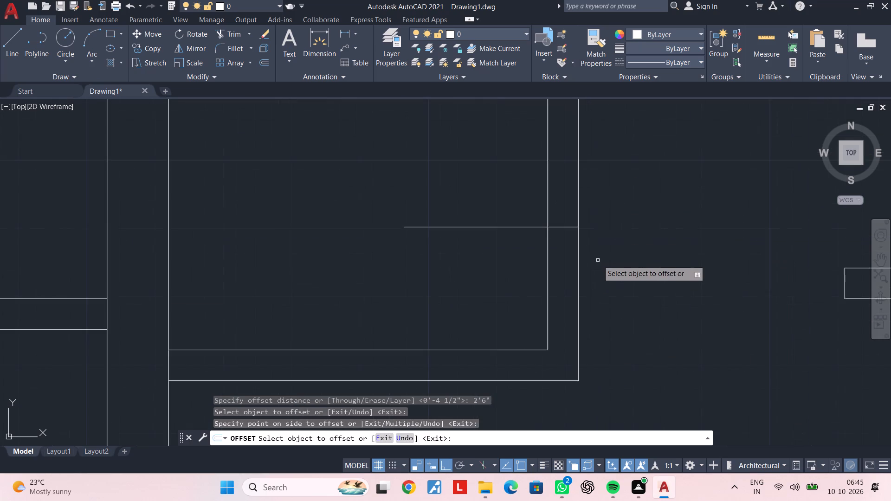
middle_drag(603, 258, 602, 300)
key(Escape)
key(Escape)
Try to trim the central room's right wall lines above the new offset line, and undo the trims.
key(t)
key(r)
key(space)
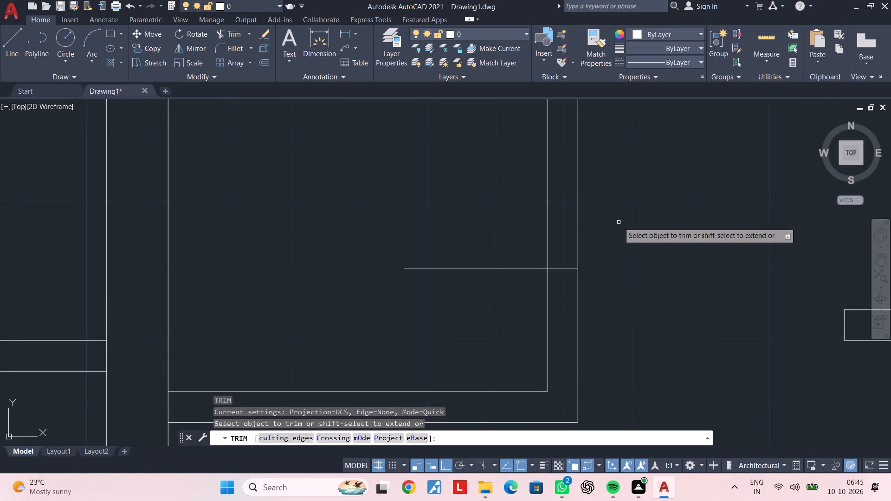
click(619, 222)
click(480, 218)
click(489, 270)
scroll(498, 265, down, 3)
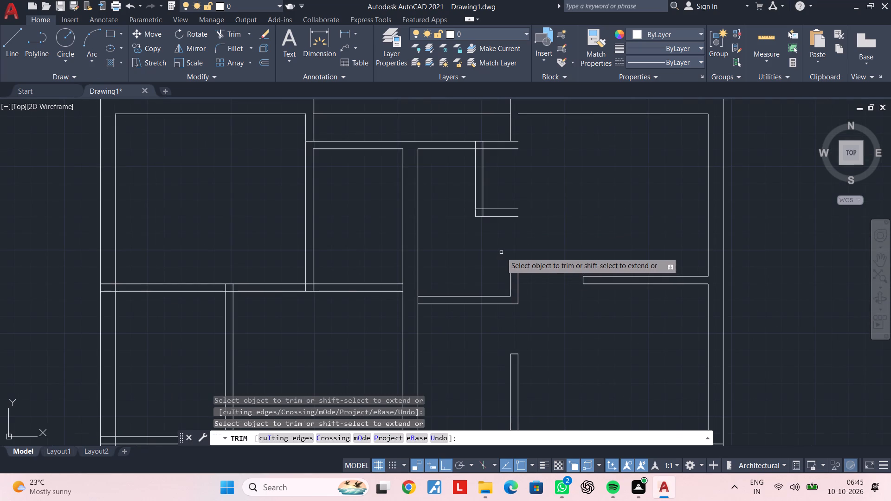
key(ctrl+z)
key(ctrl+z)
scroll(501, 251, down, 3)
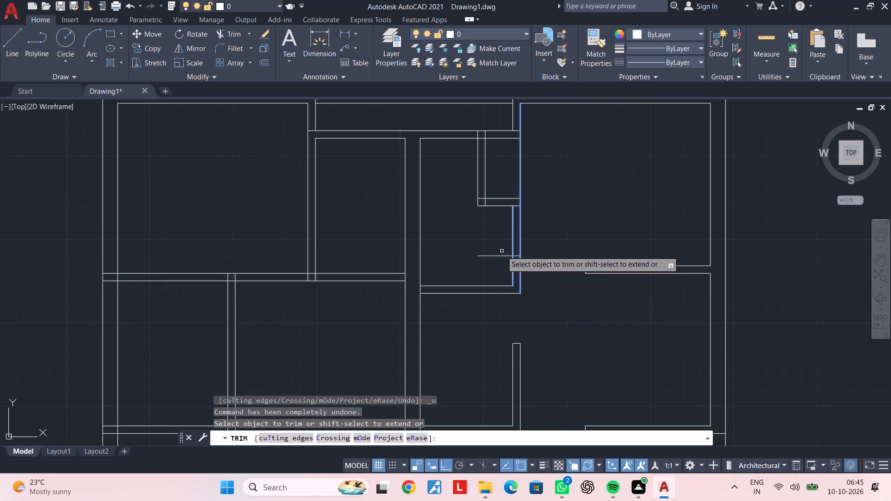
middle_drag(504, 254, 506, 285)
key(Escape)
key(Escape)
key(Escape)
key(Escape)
Cut the door opening in the central room's right wall between the corner enclosure and the offset line, trimming off that line's overhang.
key(t)
key(r)
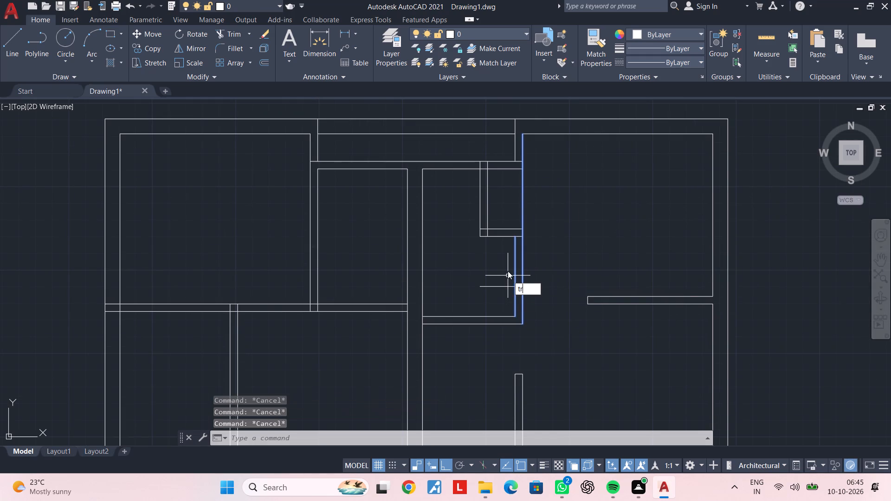
key(space)
click(537, 270)
click(509, 268)
key(Escape)
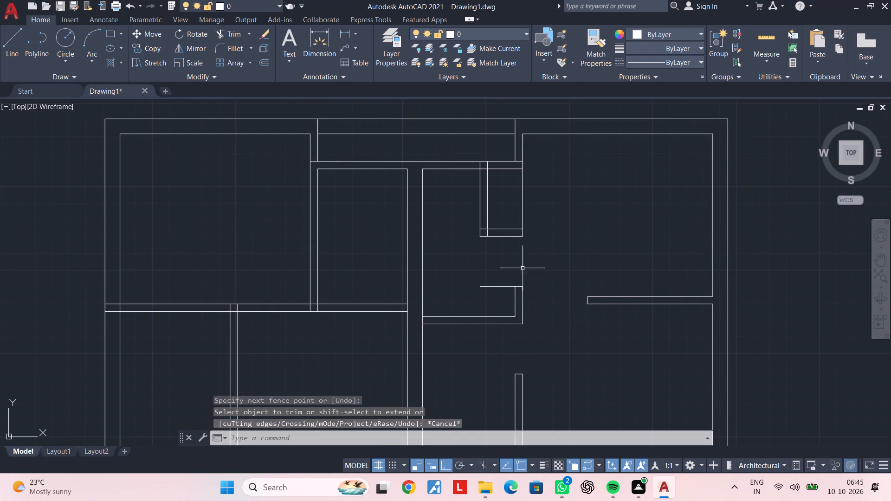
key(space)
click(505, 278)
click(498, 300)
Trim the overlapping inner lines at the corner enclosure's bottom left corner.
middle_drag(497, 264, 513, 335)
scroll(517, 306, up, 2)
click(494, 301)
click(474, 299)
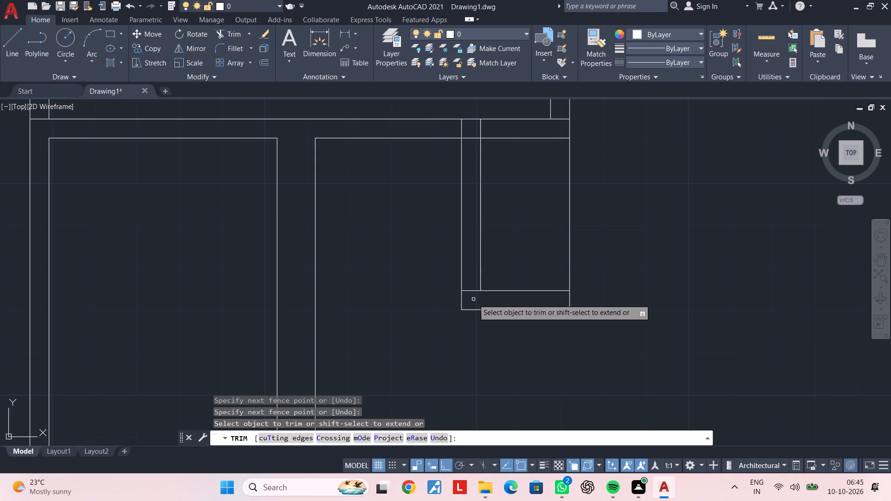
click(473, 299)
click(474, 265)
click(475, 298)
Trim the overlapping lines where the corner enclosure's left partition meets the central room's top wall.
scroll(451, 276, down, 3)
middle_drag(461, 274, 518, 334)
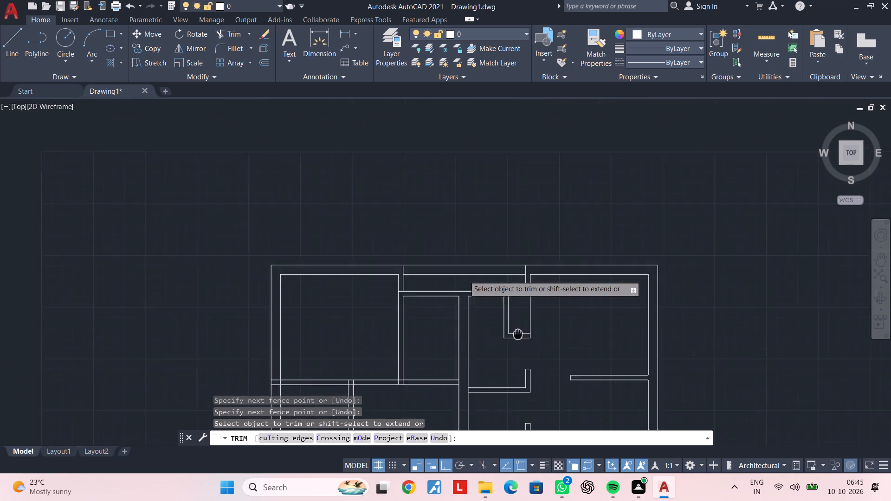
middle_drag(518, 334, 558, 367)
scroll(565, 340, up, 3)
scroll(507, 324, up, 1)
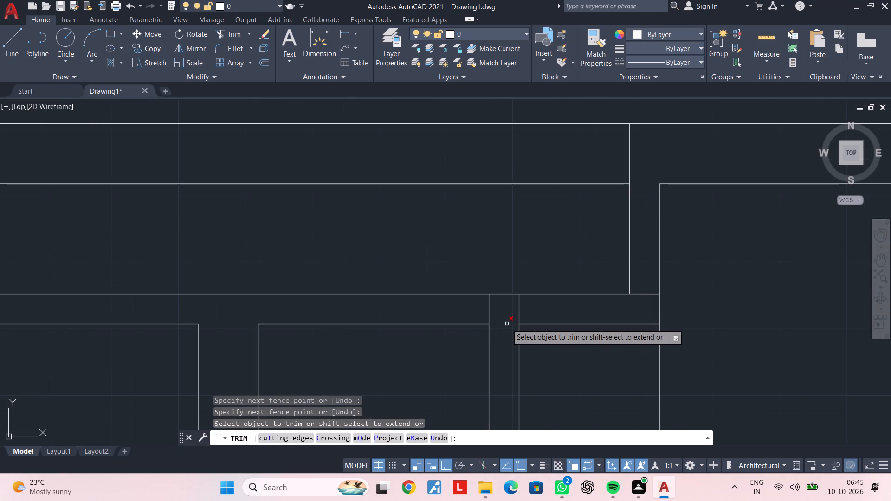
scroll(507, 324, up, 2)
click(510, 296)
click(506, 360)
click(511, 304)
click(650, 302)
scroll(651, 302, down, 3)
middle_drag(653, 302, 634, 302)
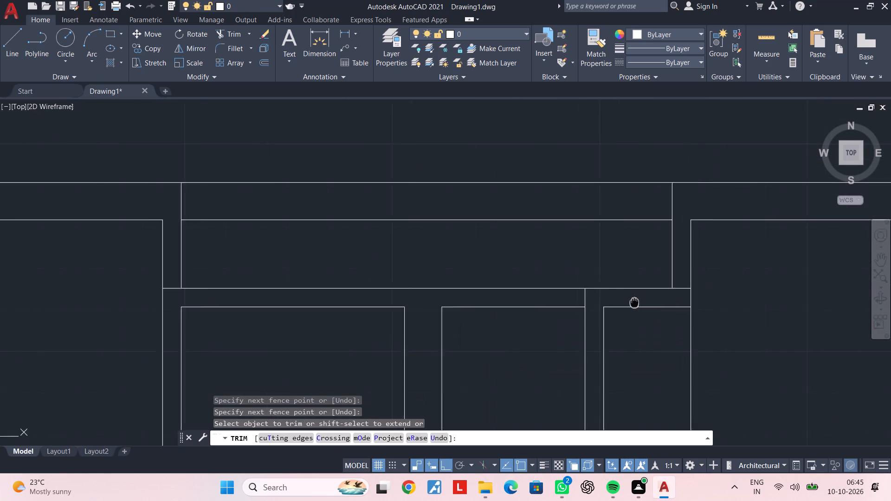
middle_drag(634, 302, 459, 301)
scroll(515, 299, down, 1)
middle_drag(438, 323, 649, 304)
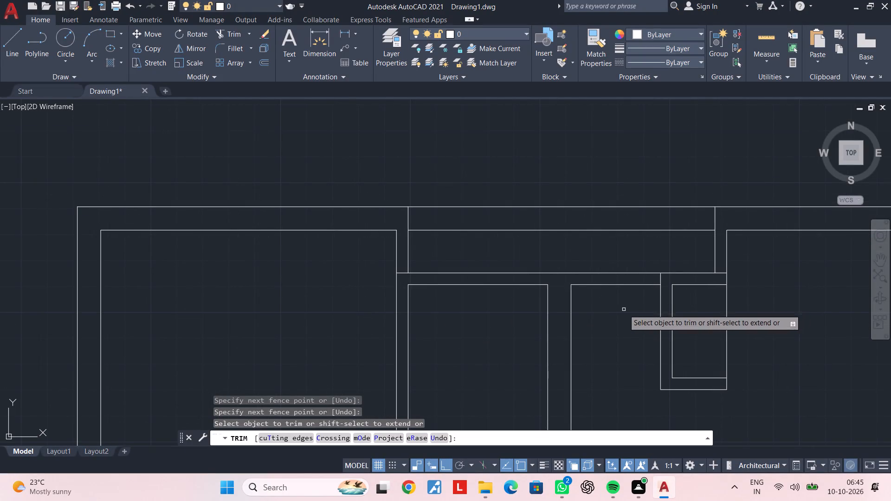
middle_drag(552, 311, 594, 212)
middle_drag(550, 328, 586, 213)
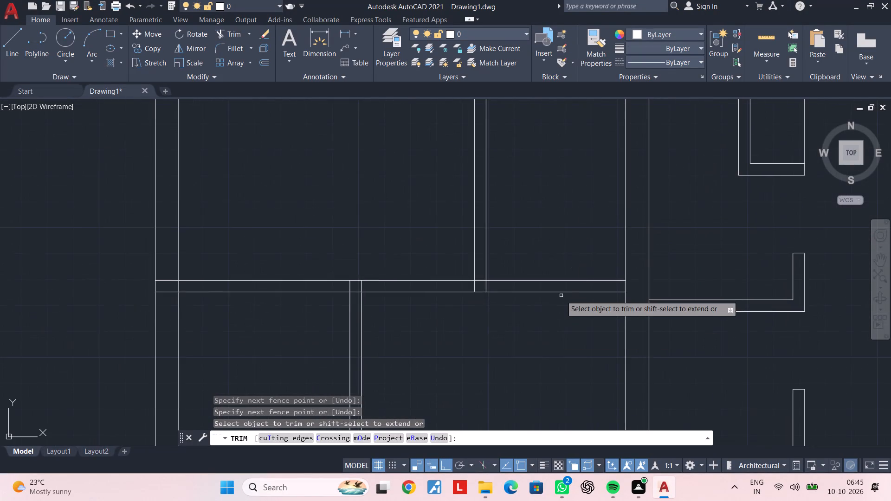
middle_drag(543, 315, 600, 310)
key(Escape)
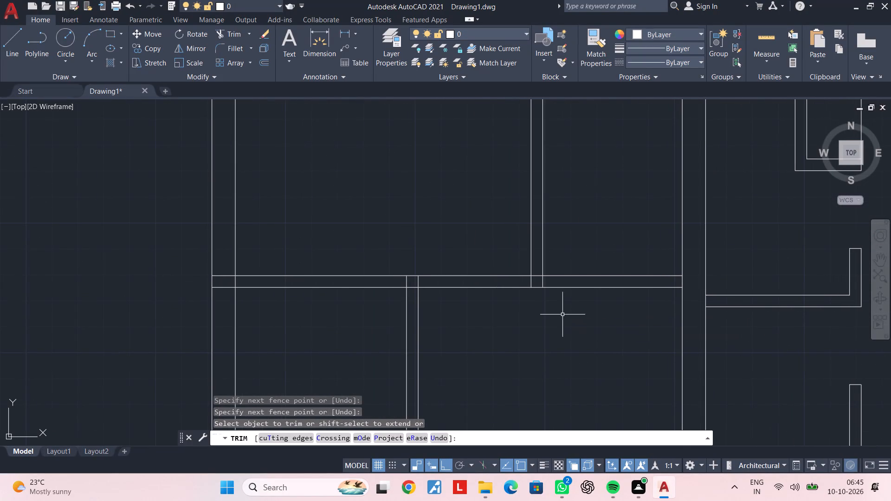
key(Escape)
Offset the upper line of the upper-left room's bottom wall 1'9" upward.
middle_drag(561, 306, 591, 347)
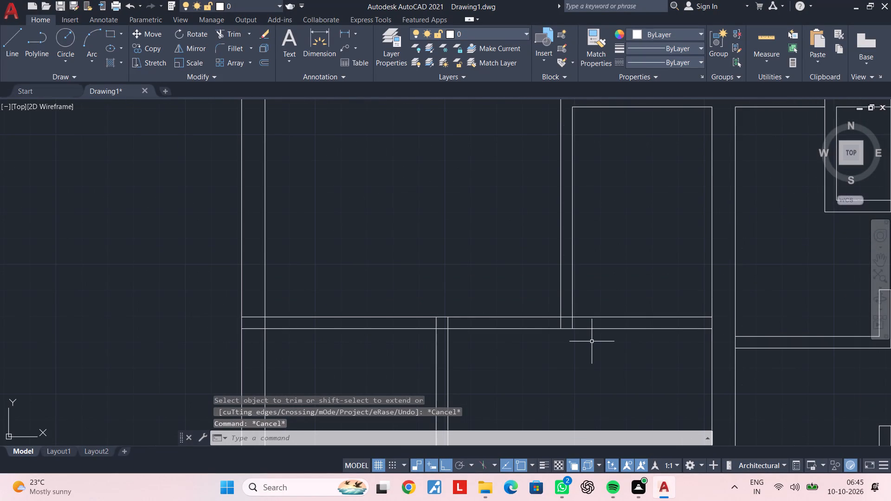
key(Escape)
key(Escape)
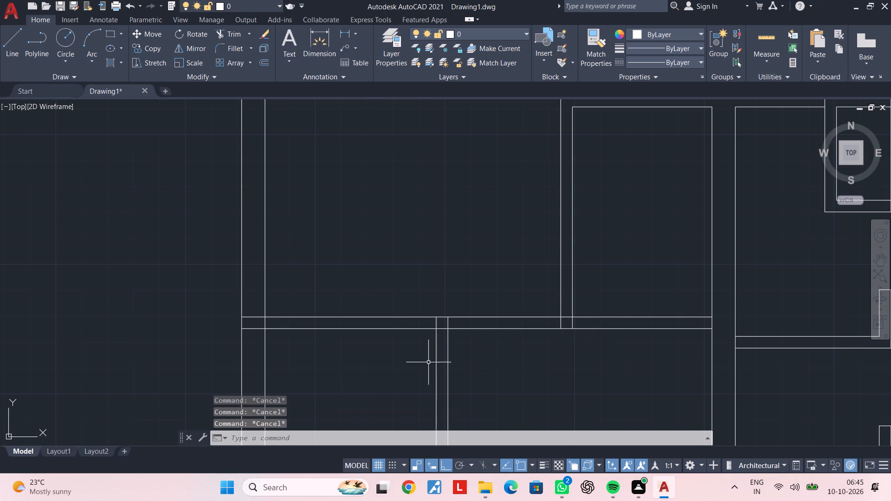
middle_drag(431, 361, 566, 384)
middle_drag(467, 361, 546, 378)
key(Escape)
key(Escape)
text(of 1'9")
key(Return)
click(527, 355)
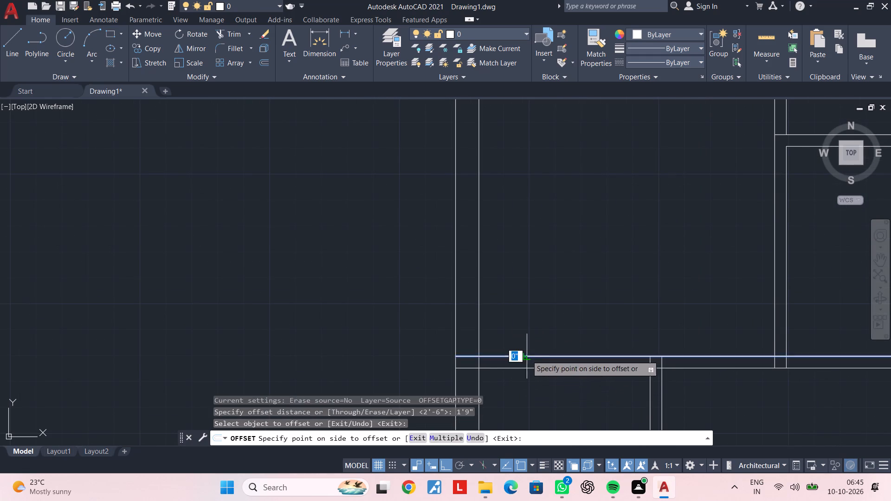
click(536, 300)
key(Escape)
middle_drag(747, 370, 415, 338)
key(Escape)
key(Escape)
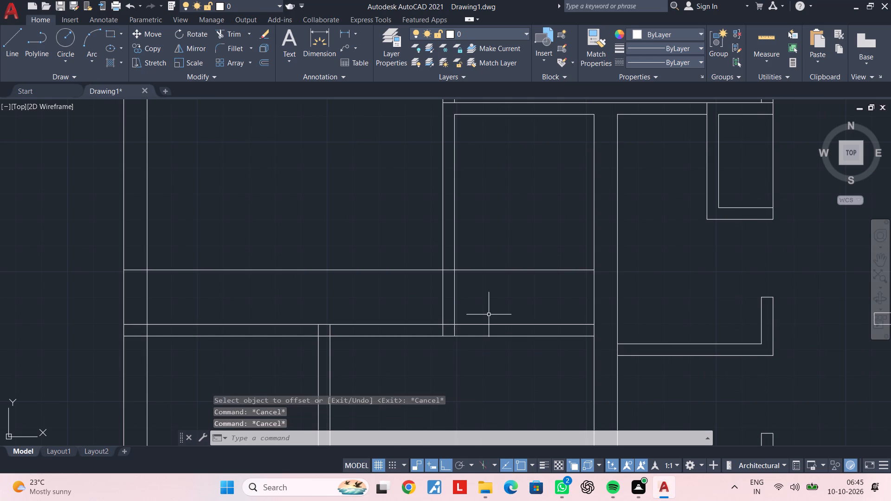
key(Escape)
key(Escape)
key(Escape)
key(Escape)
Trim the part of the offset line that runs across the narrow room beside the upper-left room.
middle_drag(484, 297, 489, 315)
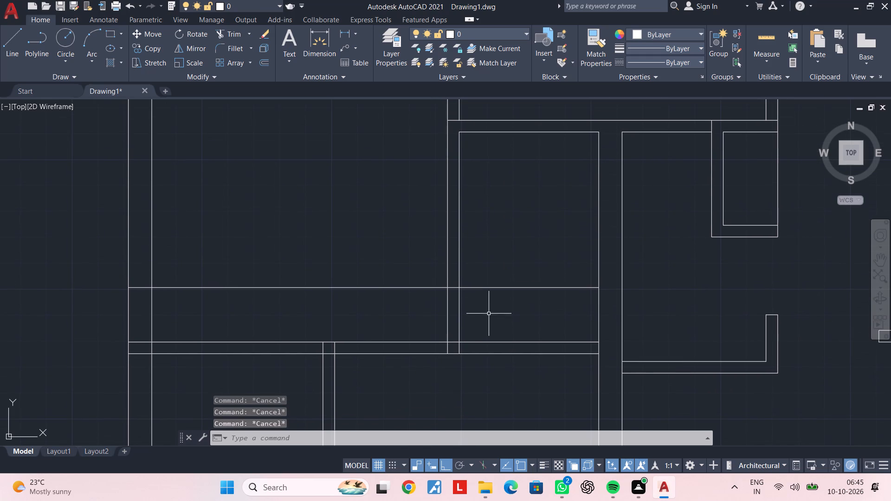
key(t)
text(r)
key(space)
click(493, 306)
click(495, 262)
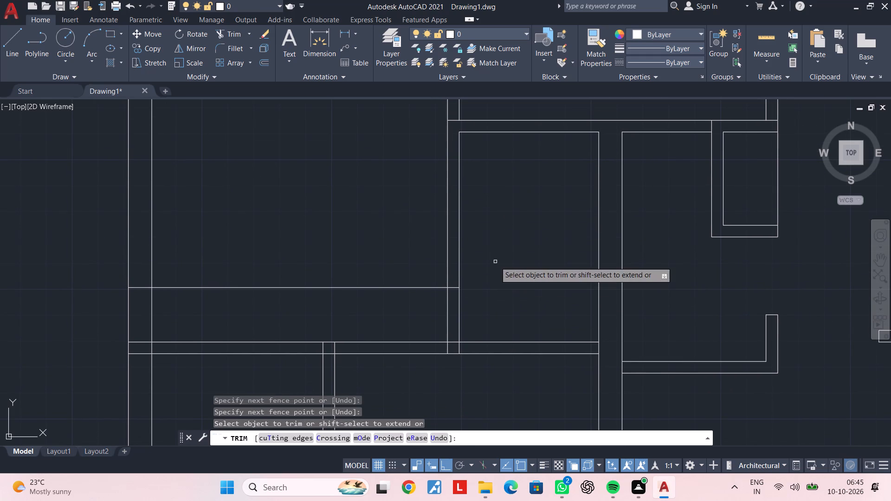
key(Escape)
key(Escape)
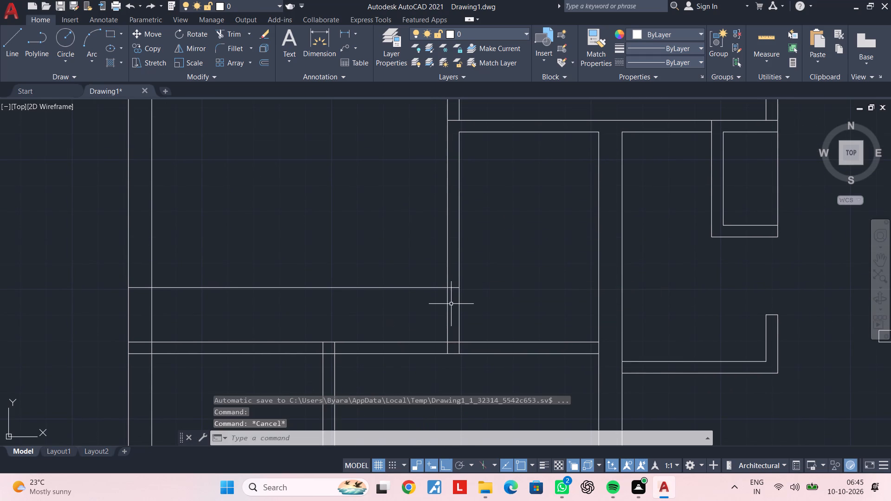
key(Escape)
Extend the right line of the lower vertical partition up to the new offset line.
middle_drag(422, 309, 517, 286)
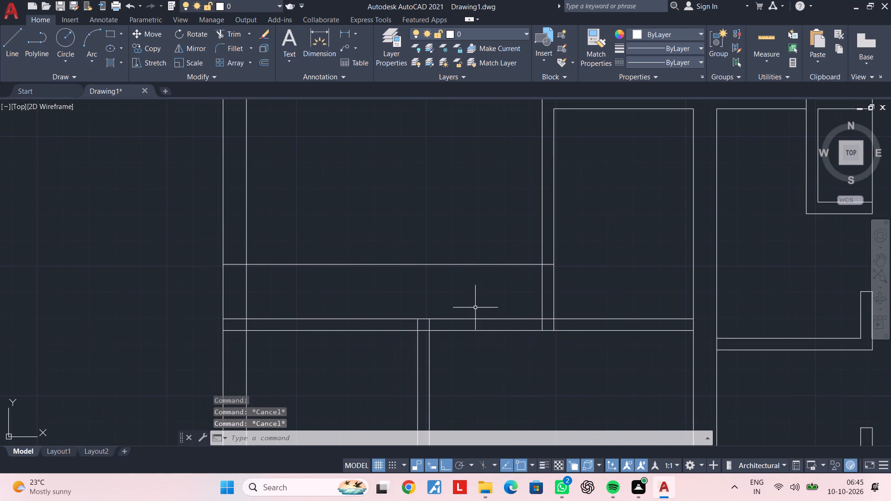
text(ex)
key(space)
click(429, 340)
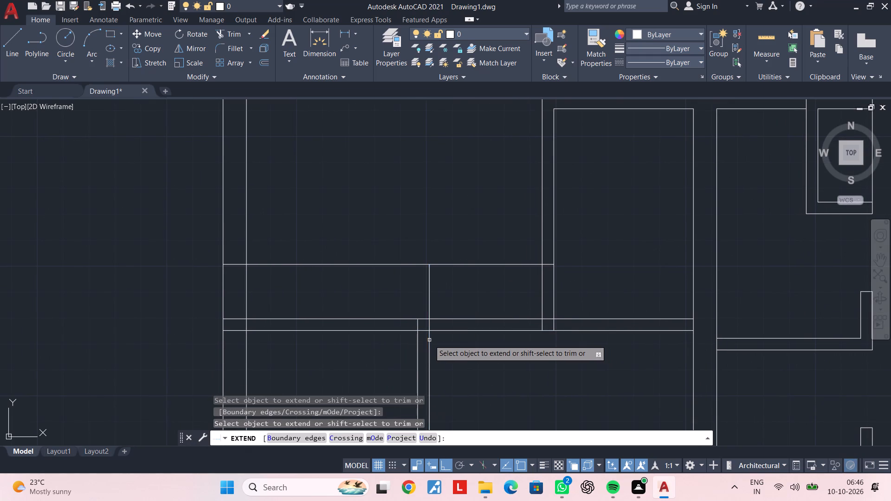
key(Escape)
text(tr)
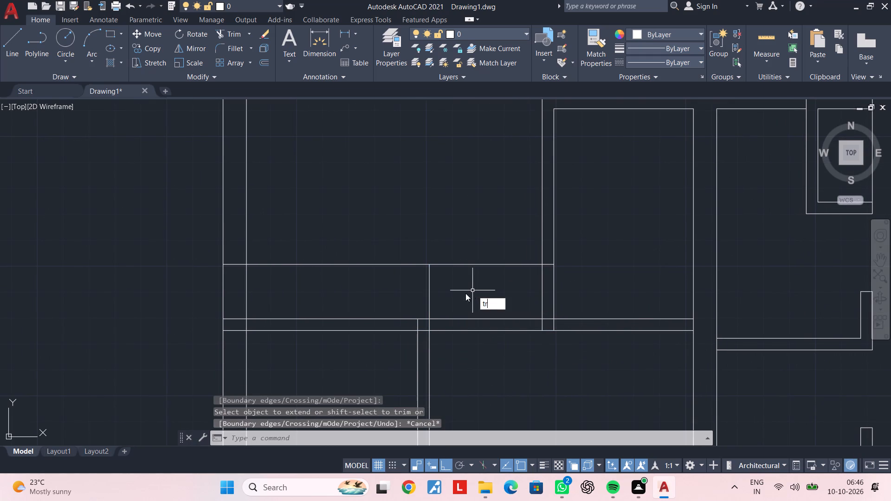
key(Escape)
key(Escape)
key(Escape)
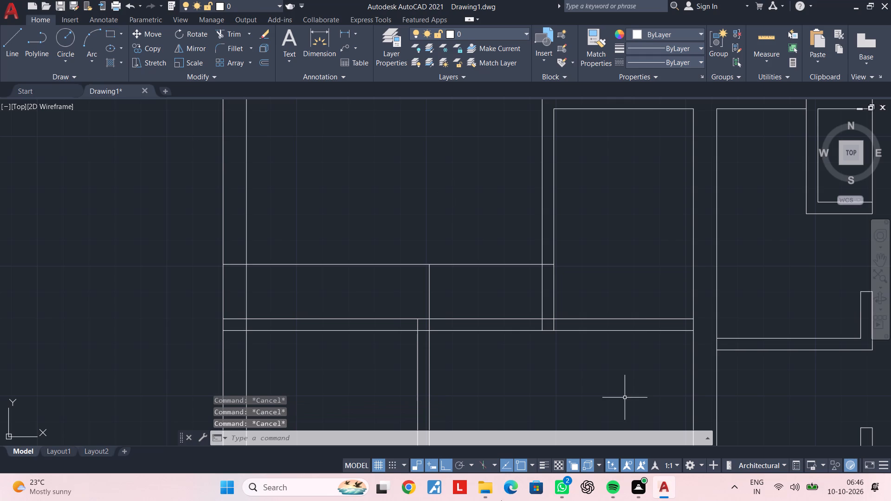
Measure the horizontal distance between the lower partition's right line and the upper vertical partition's left line with a linear dimension.
click(348, 31)
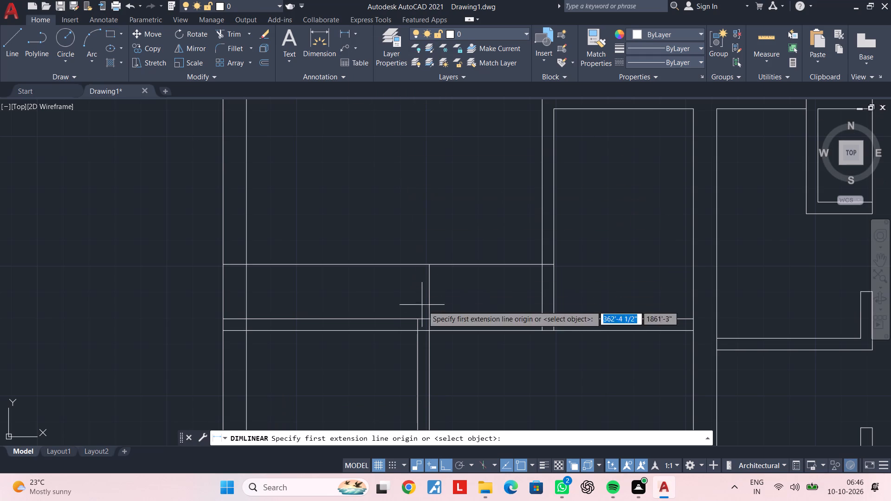
click(426, 331)
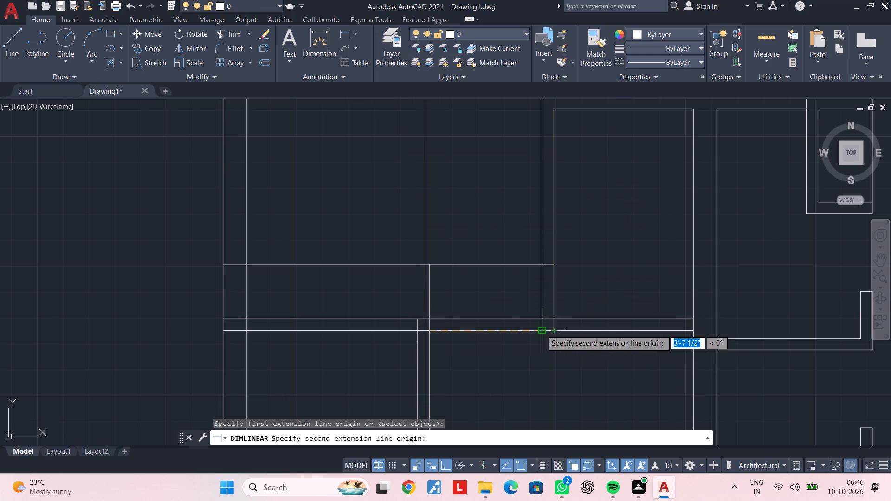
click(542, 330)
key(Escape)
key(Escape)
key(Escape)
key(Escape)
key(Escape)
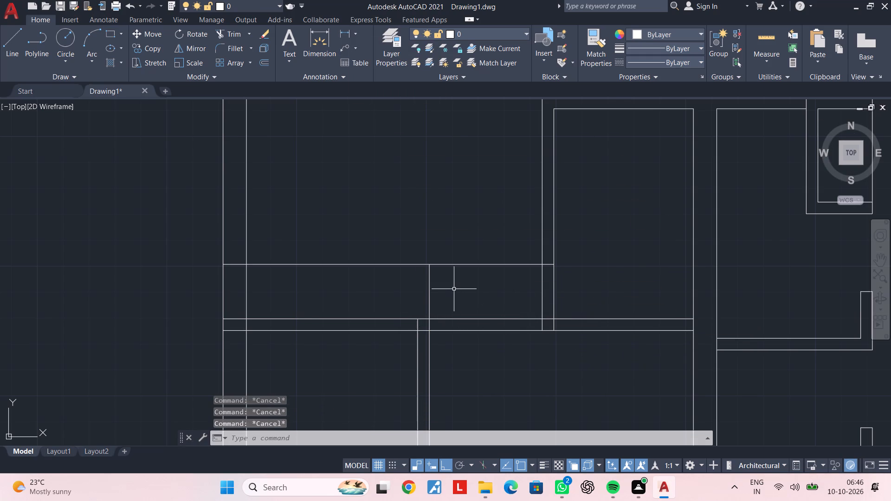
Offset the right line of the lower vertical partition 3'3" to the right.
text(of 3'3")
key(Return)
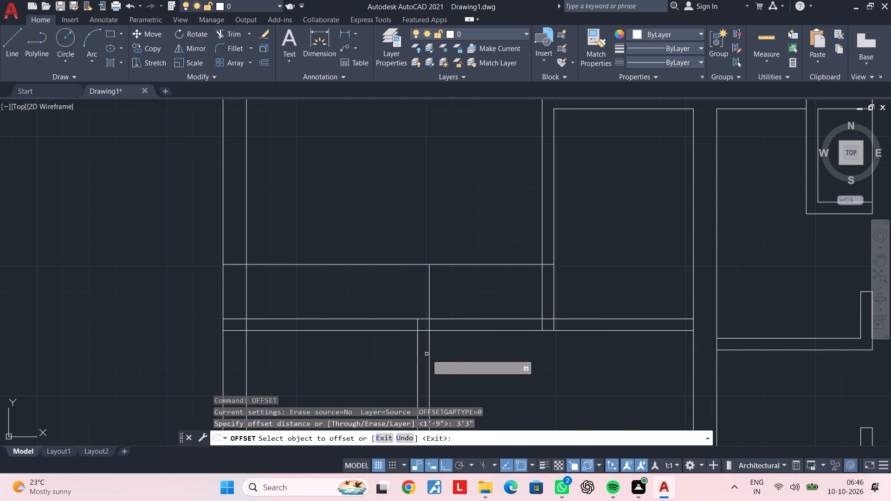
click(429, 353)
click(515, 346)
key(Escape)
key(Escape)
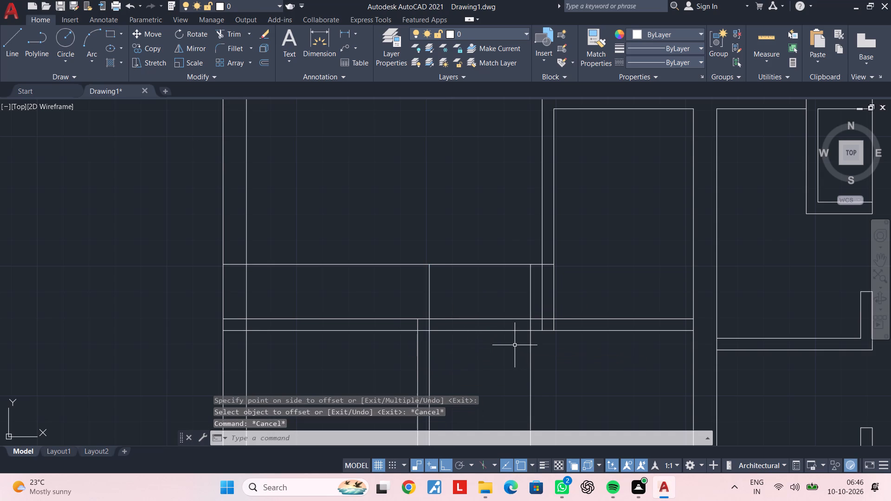
Trim the horizontal lines between the lower partition and its offset, plus the surplus vertical segments beside it, to open a passage in the wall.
text(tr)
key(space)
click(488, 286)
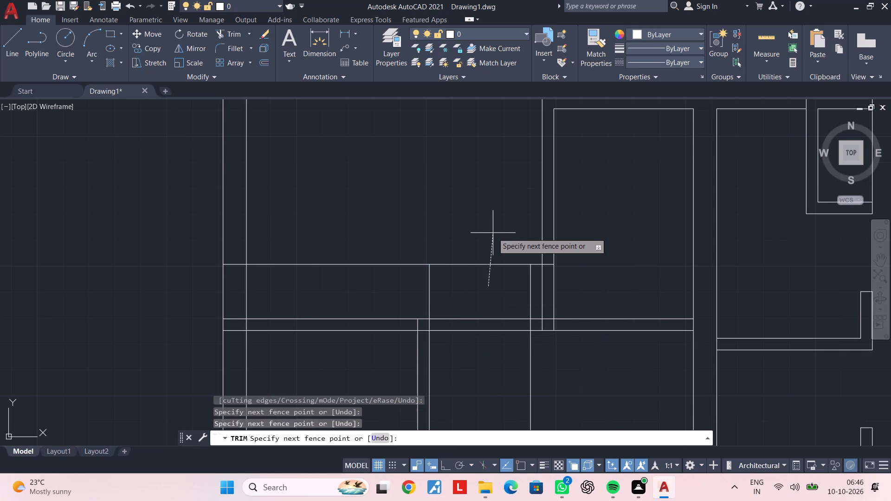
click(494, 223)
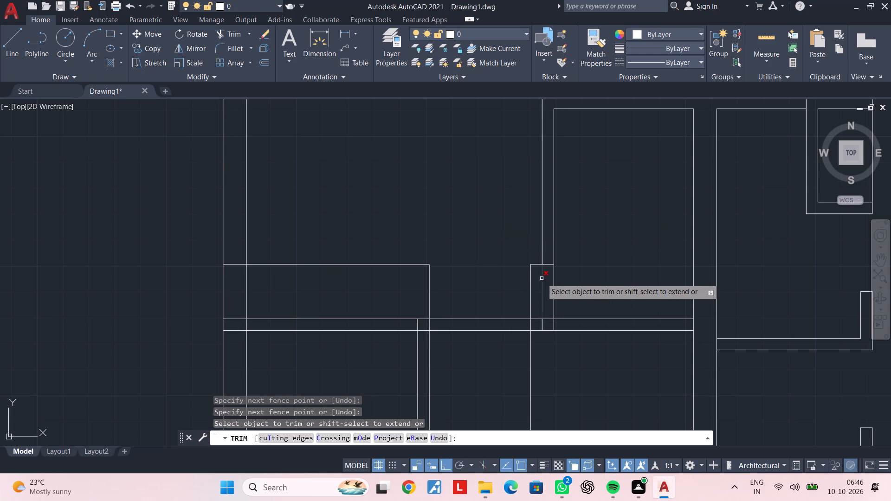
click(542, 278)
click(541, 327)
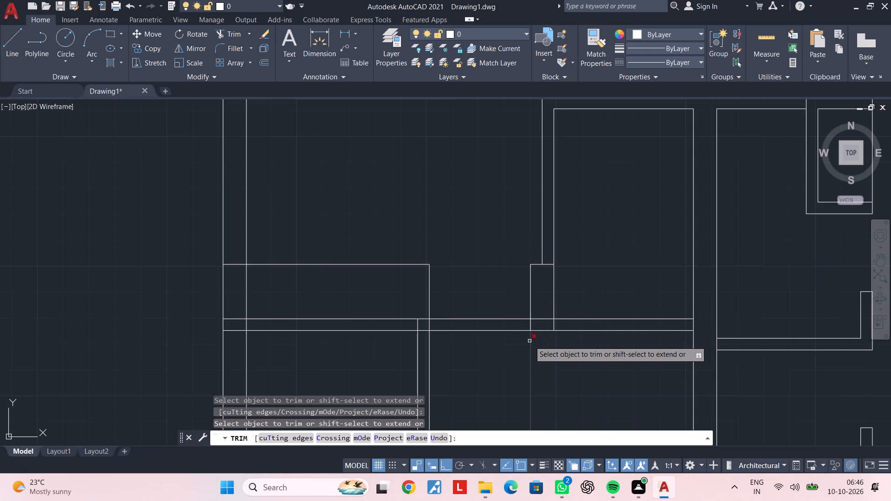
click(530, 342)
click(502, 343)
click(490, 281)
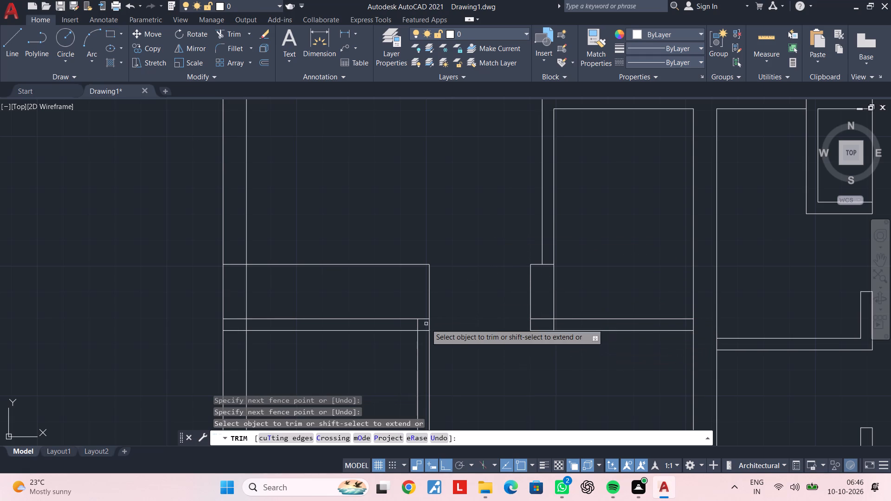
Trim the lower vertical partition's left line where it crosses between the two horizontal wall lines.
click(418, 326)
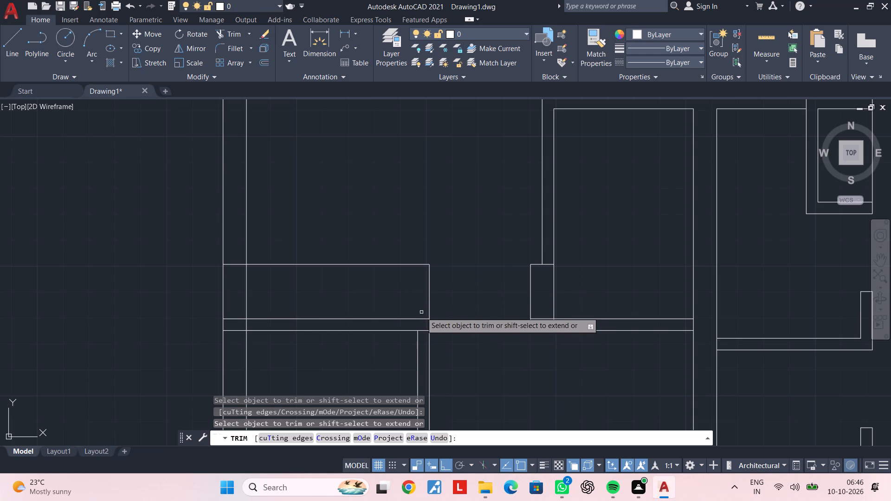
key(Escape)
key(Escape)
key(Escape)
key(Escape)
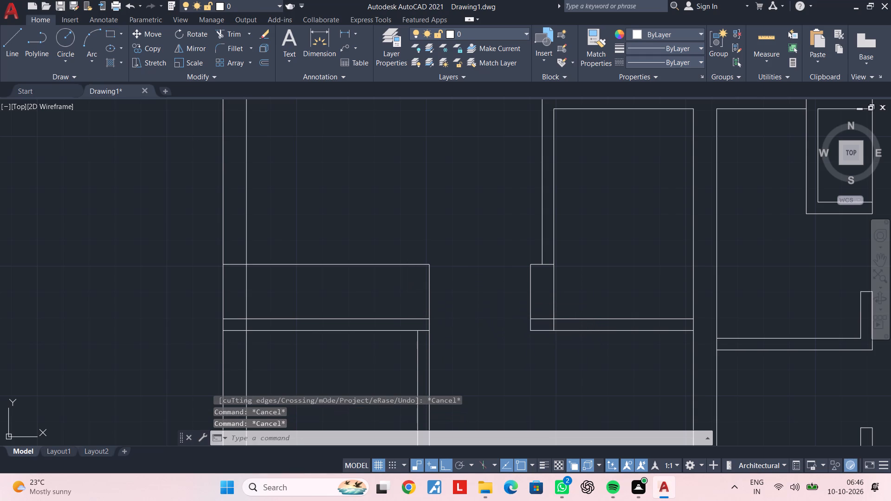
key(Escape)
Draw a vertical line from the top end of the lower partition's left line up to the upper horizontal line.
text(l)
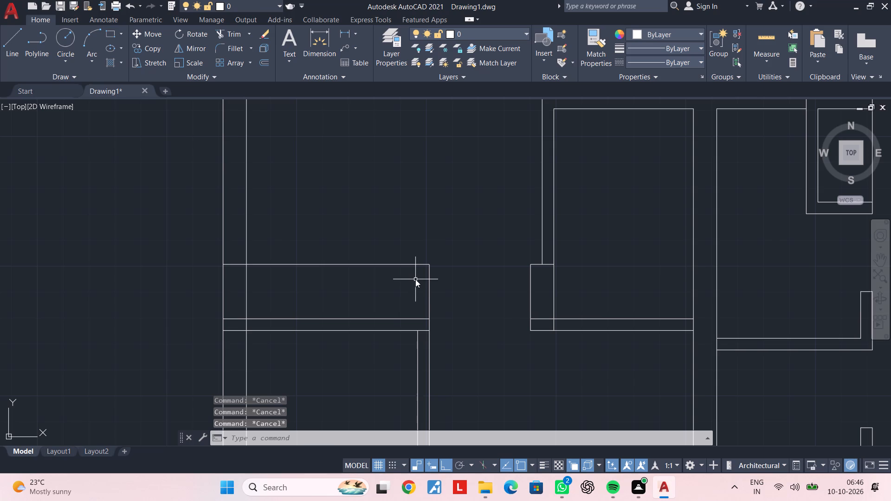
key(space)
click(417, 332)
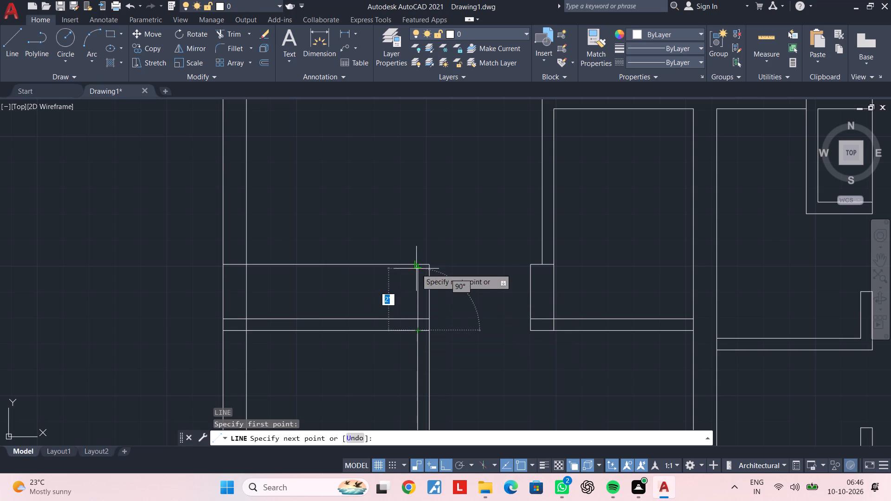
click(418, 264)
key(Escape)
key(Escape)
key(Escape)
Trim the new vertical line inside the horizontal wall and the wall's upper-line stub between the partition lines.
text(tr)
key(space)
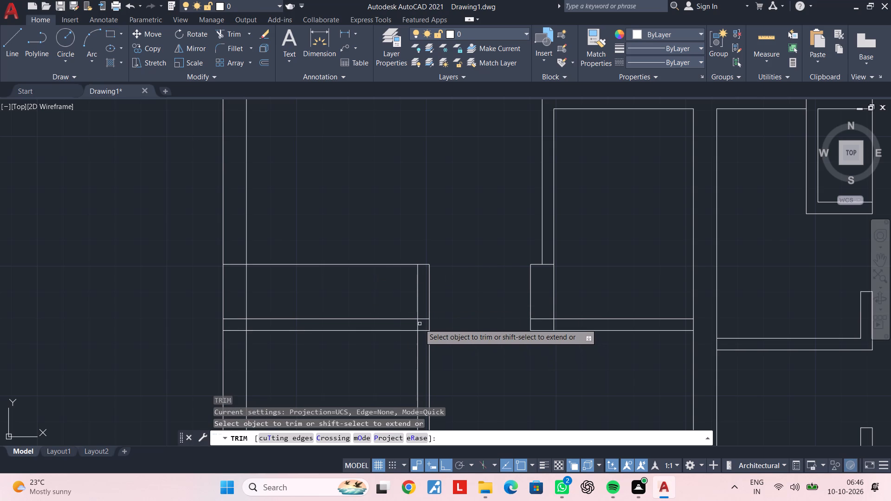
click(417, 324)
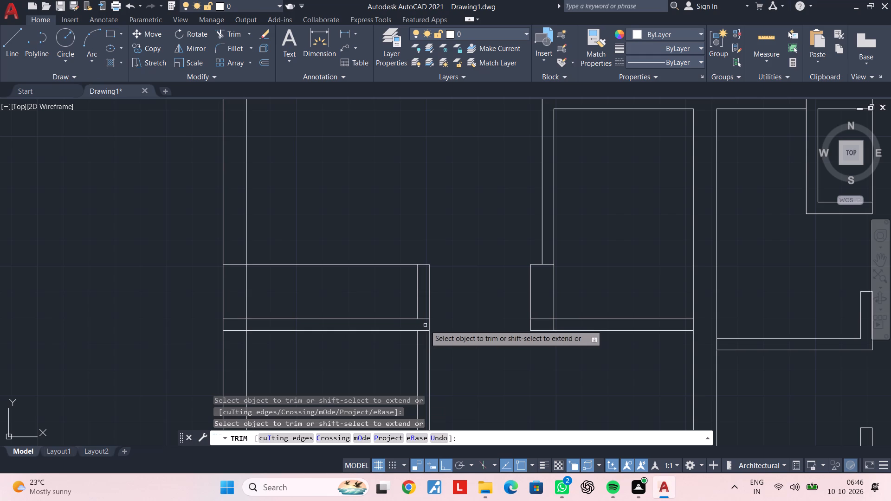
click(426, 320)
key(Escape)
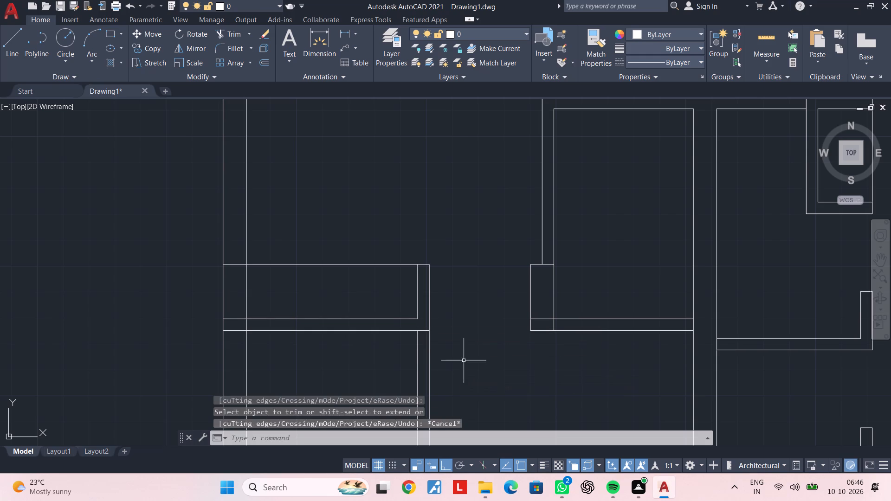
key(Escape)
Trim the horizontal segment crossing the pier below the upper vertical partition and the one crossing that partition at the pier's top.
middle_drag(464, 354, 445, 306)
scroll(458, 334, down, 1)
key(Escape)
scroll(445, 306, up, 1)
key(Escape)
middle_drag(445, 302, 428, 305)
middle_drag(490, 290, 431, 306)
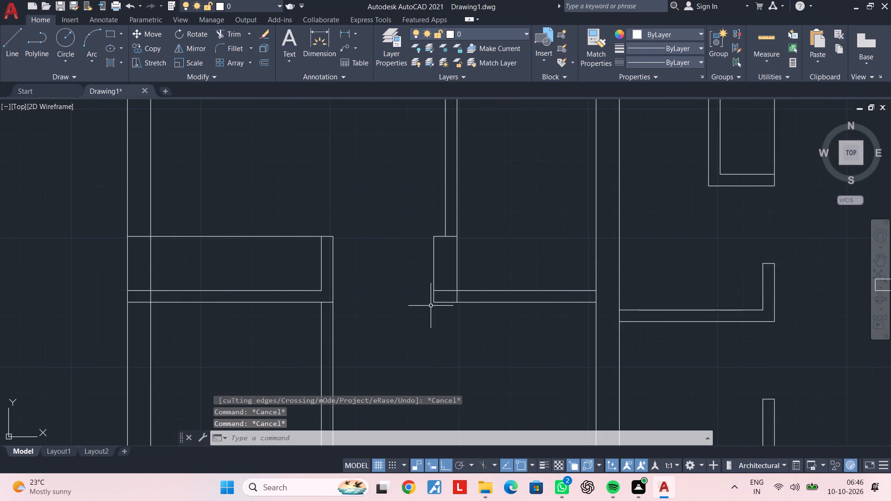
key(Escape)
key(t)
key(r)
key(space)
scroll(454, 303, up, 2)
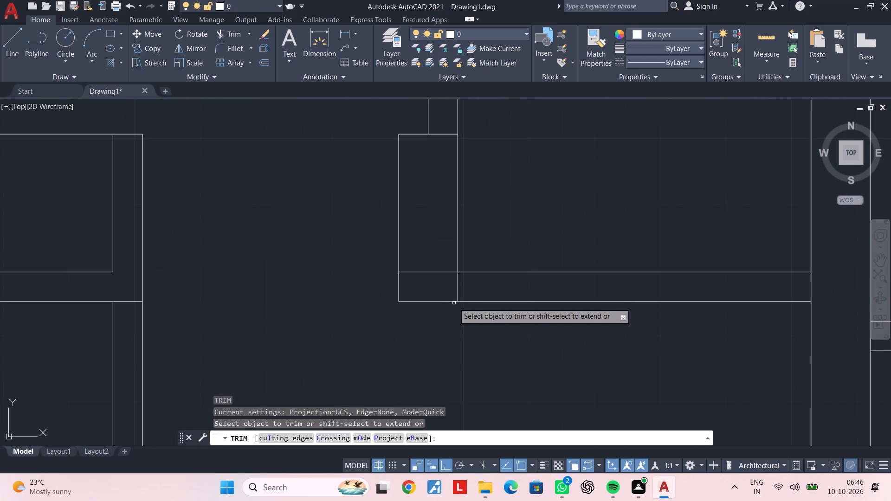
click(446, 270)
scroll(446, 270, down, 3)
scroll(452, 239, up, 3)
click(421, 232)
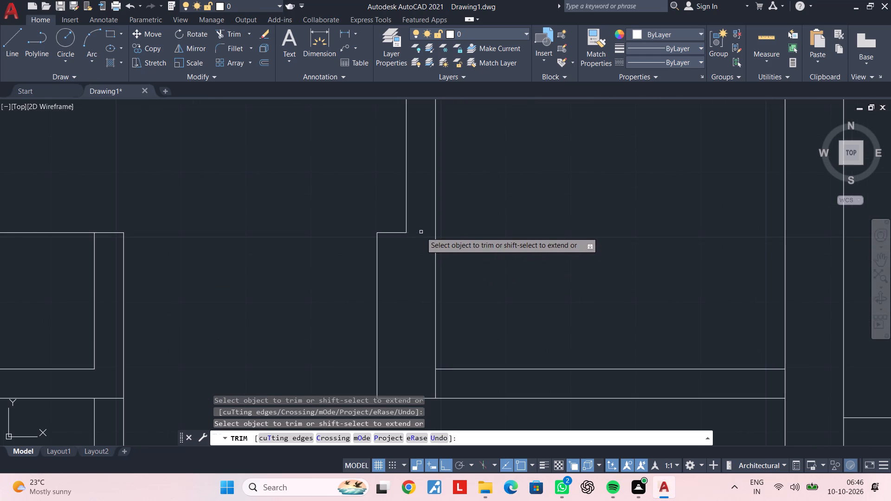
scroll(483, 246, down, 3)
middle_drag(483, 246, 461, 267)
key(Escape)
middle_drag(497, 281, 491, 247)
key(Escape)
key(Escape)
Offset the right line of the upper vertical partition 2'6" to the right across the horizontal wall.
scroll(464, 286, up, 2)
middle_drag(484, 270, 481, 272)
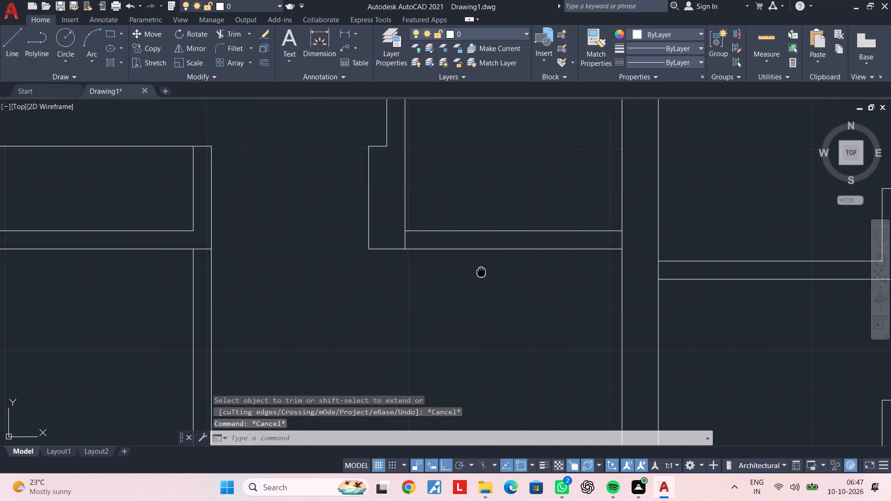
middle_drag(481, 272, 427, 300)
key(Escape)
scroll(427, 300, up, 1)
key(Escape)
key(Escape)
key(Escape)
key(Escape)
key(Escape)
key(Escape)
key(Escape)
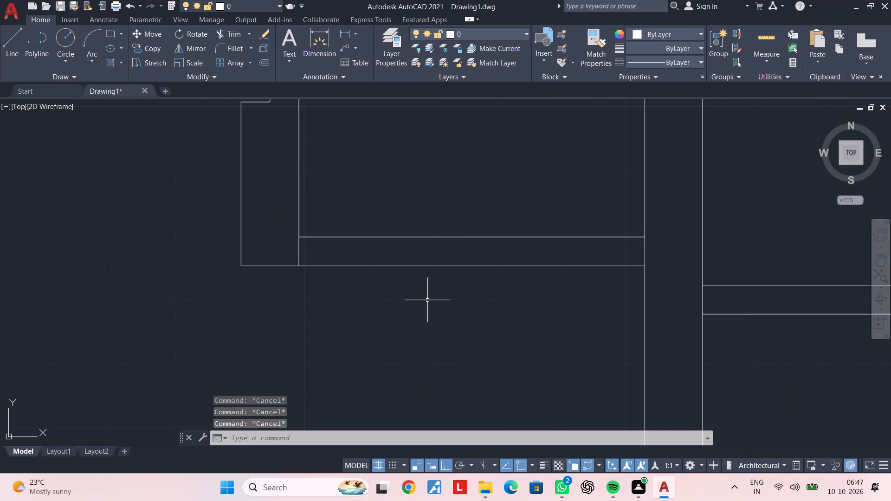
text(of)
key(space)
text(2'6")
key(Return)
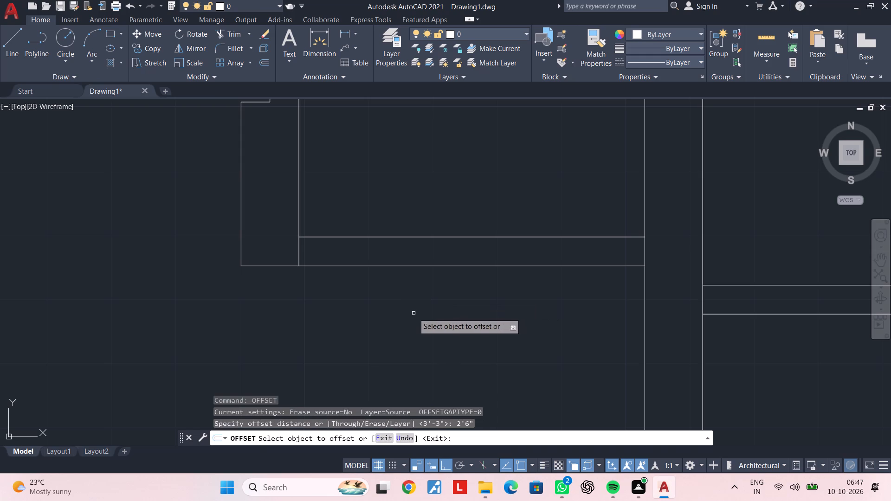
click(298, 249)
click(428, 249)
key(Escape)
key(Escape)
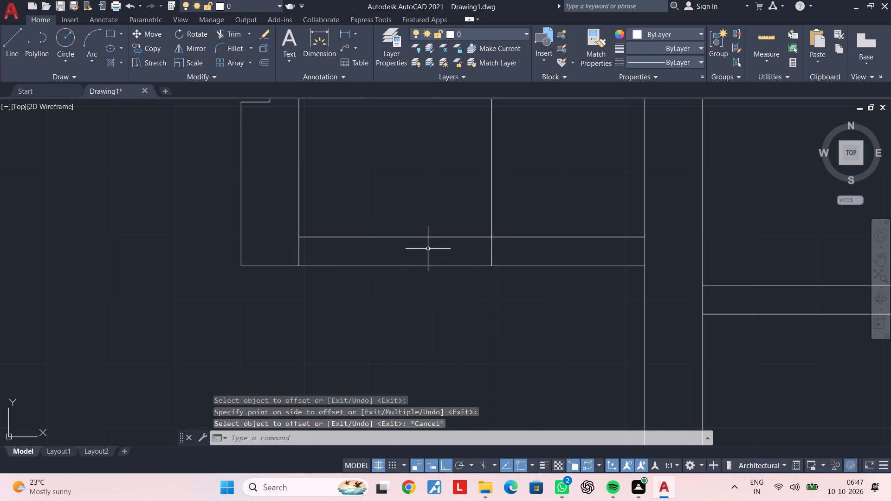
Trim the surplus offset line, the horizontal wall lines across the 2'6" opening, and the vertical wall line segment at the remaining stub's junction.
text(tr)
key(space)
click(506, 205)
click(448, 211)
click(413, 220)
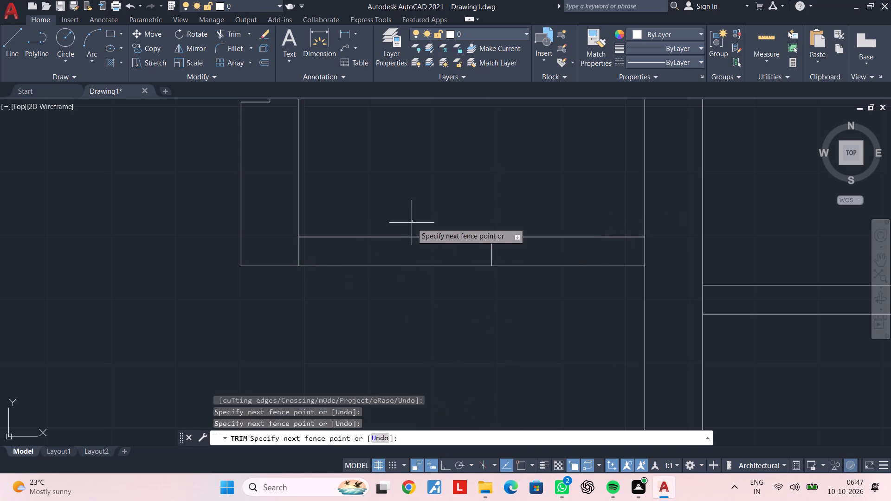
click(387, 301)
middle_drag(432, 299, 394, 289)
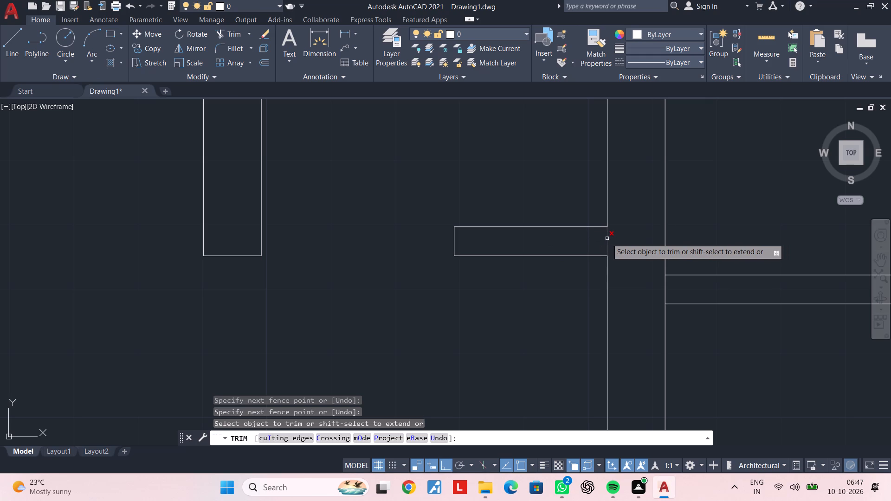
click(607, 238)
key(Escape)
key(Escape)
Trim the three horizontal lines running into the left outer wall and the inner wall line between the lower two of them.
scroll(506, 232, down, 4)
middle_drag(511, 216, 500, 210)
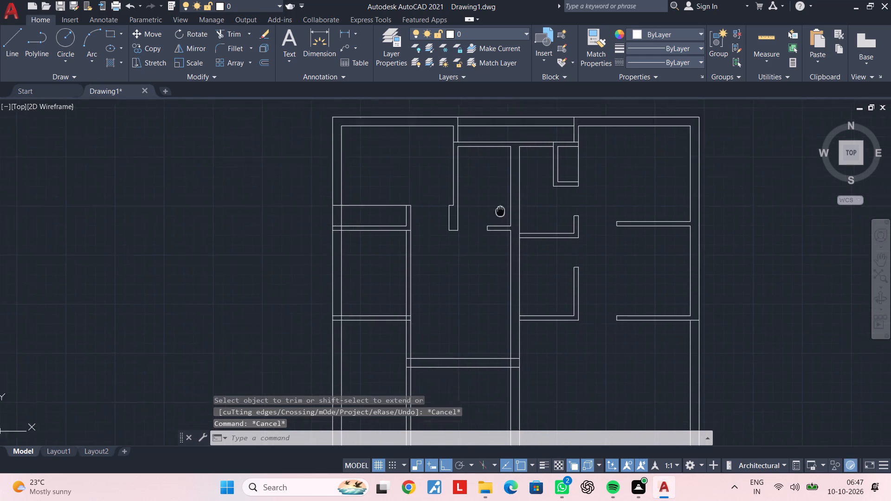
middle_drag(500, 210, 500, 162)
middle_drag(474, 269, 521, 242)
middle_drag(495, 240, 536, 288)
middle_drag(524, 278, 575, 276)
scroll(509, 224, up, 1)
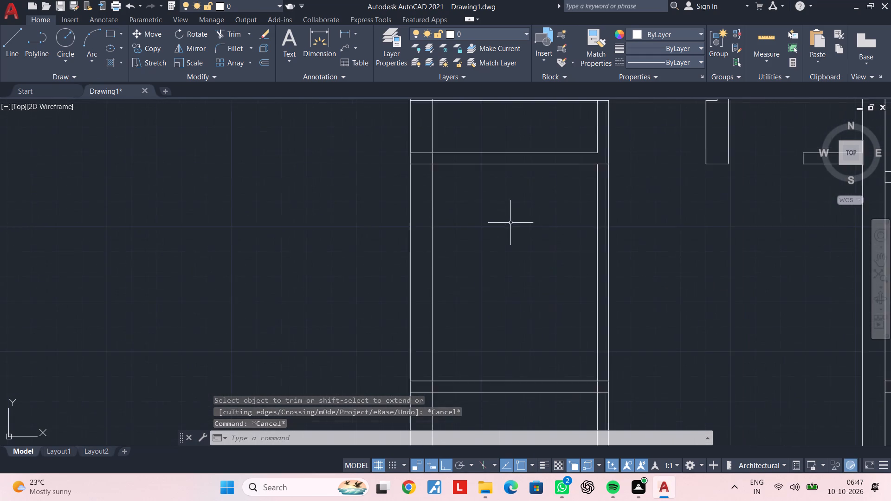
scroll(510, 223, up, 2)
middle_drag(511, 220, 518, 280)
scroll(501, 283, down, 2)
middle_drag(524, 273, 534, 291)
scroll(534, 291, up, 1)
key(Escape)
key(Escape)
key(t)
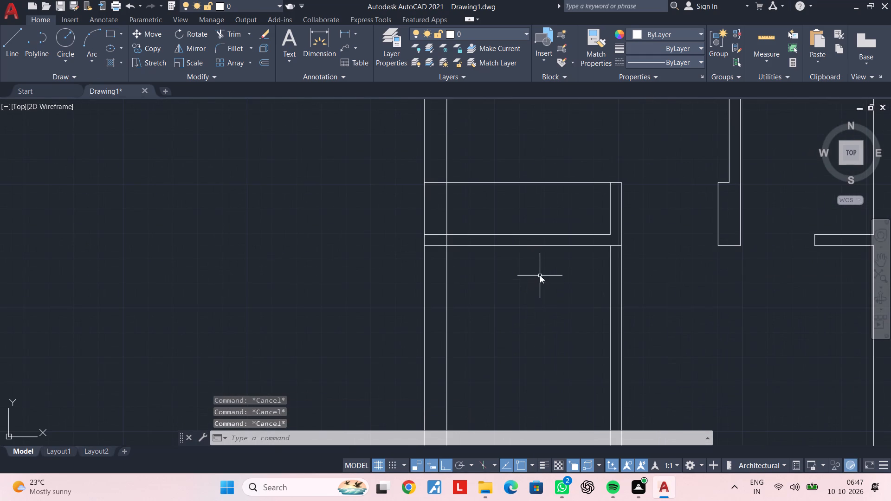
key(r)
key(space)
scroll(425, 175, up, 1)
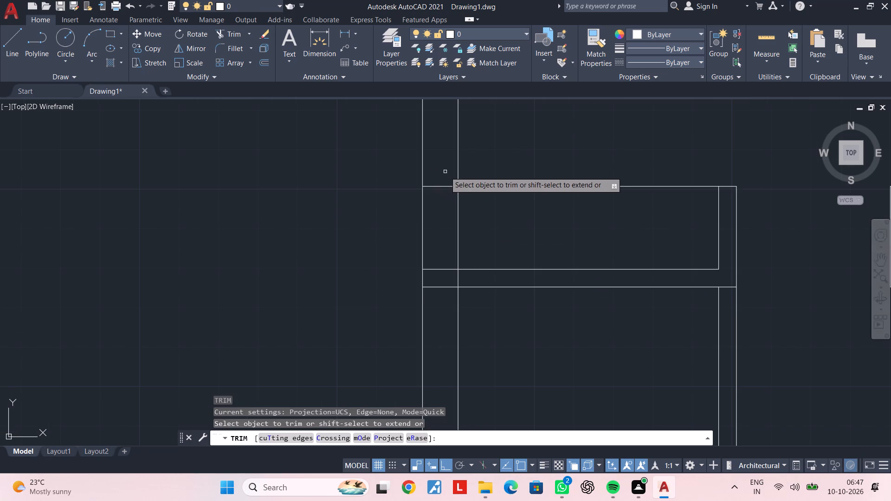
click(445, 172)
click(443, 304)
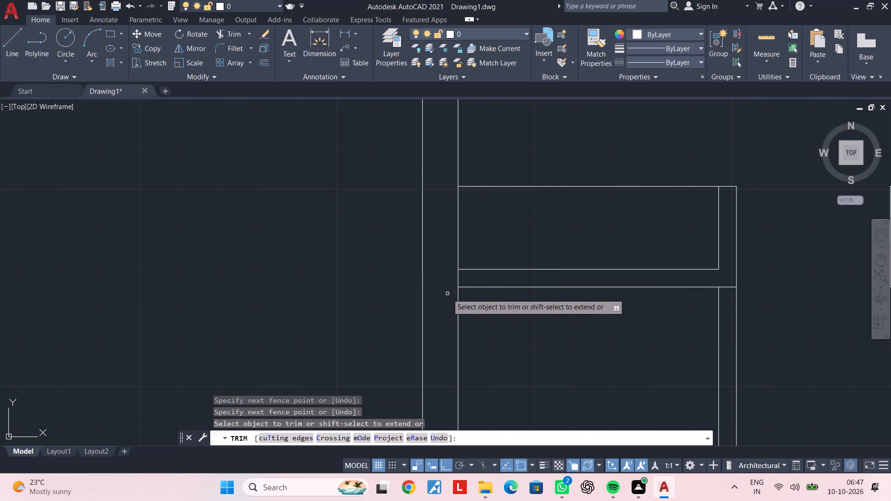
scroll(448, 294, up, 2)
click(469, 254)
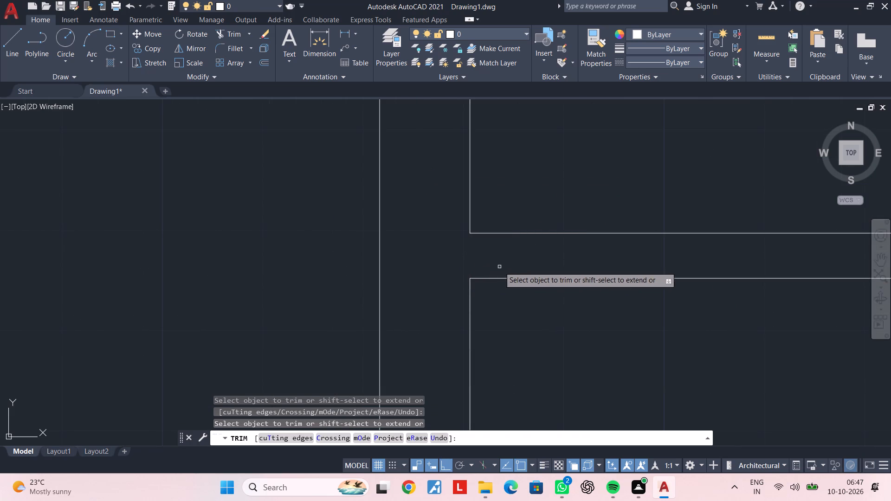
scroll(582, 283, down, 4)
middle_drag(598, 302, 575, 244)
middle_drag(594, 272, 580, 235)
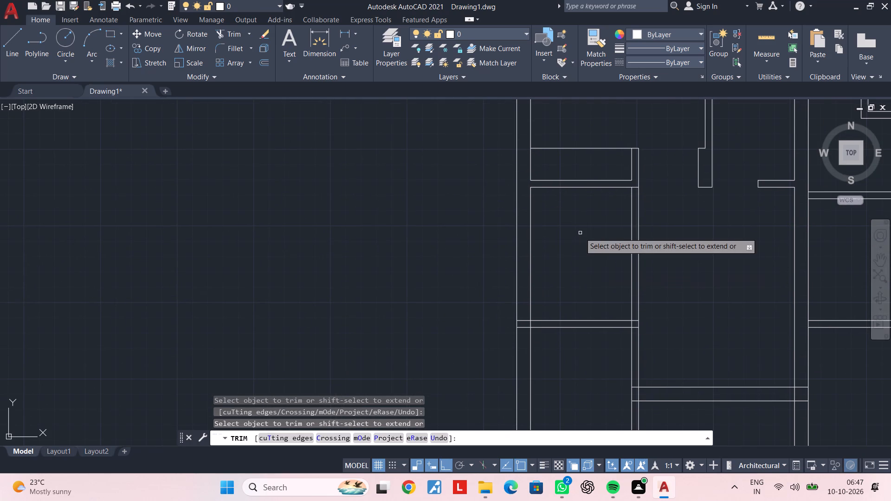
key(Escape)
key(Escape)
key(Escape)
key(Escape)
Offset the lower line of the left room's horizontal partition 2'6" downward.
middle_drag(588, 218, 536, 271)
scroll(574, 263, up, 3)
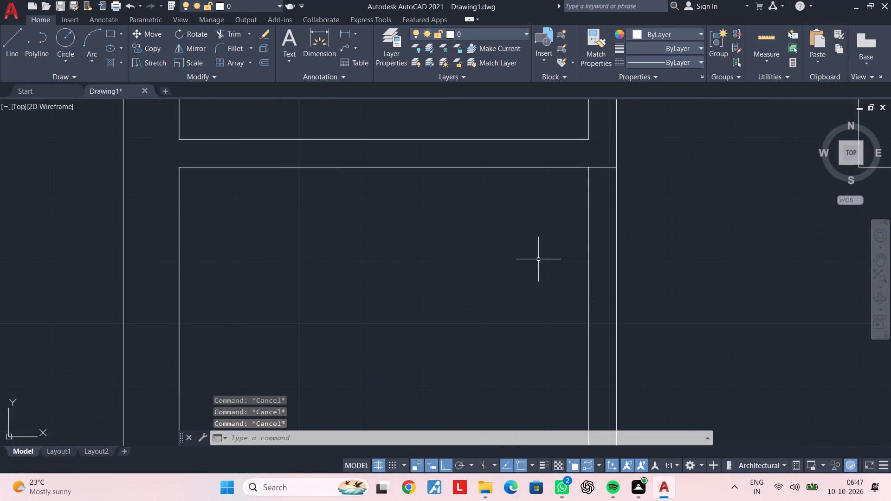
middle_drag(538, 258, 461, 241)
key(Escape)
key(Escape)
text(of 3)
key(Escape)
text(of 2'6")
key(Return)
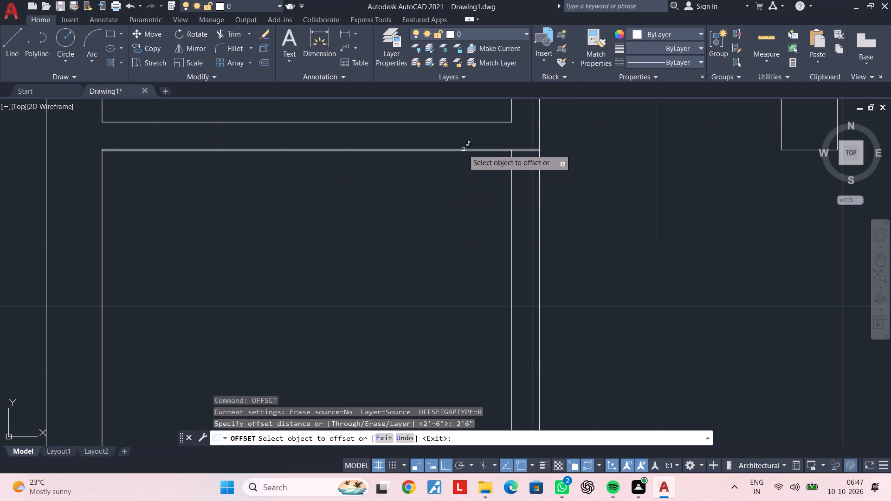
click(463, 149)
click(471, 288)
scroll(468, 287, down, 4)
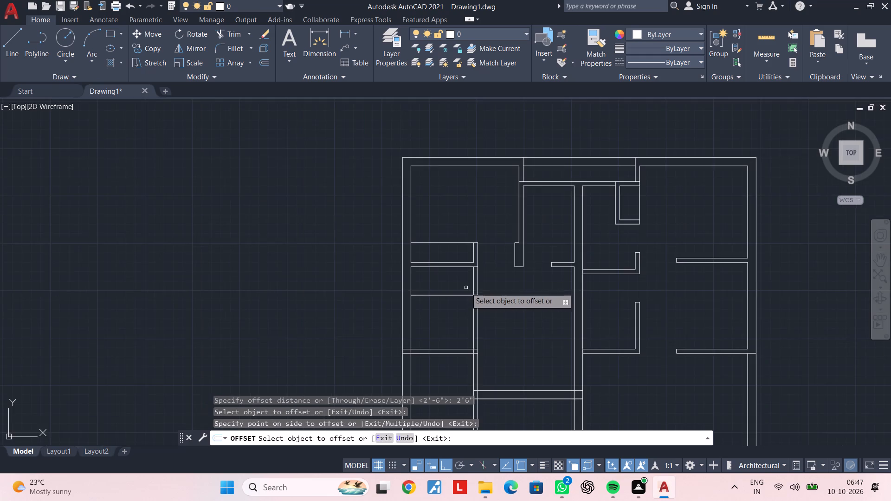
middle_drag(466, 288, 454, 241)
key(Escape)
key(Escape)
key(Escape)
Trim the vertical partition's lines above the new offset and the offset's surplus across the room to open the doorway.
key(t)
key(r)
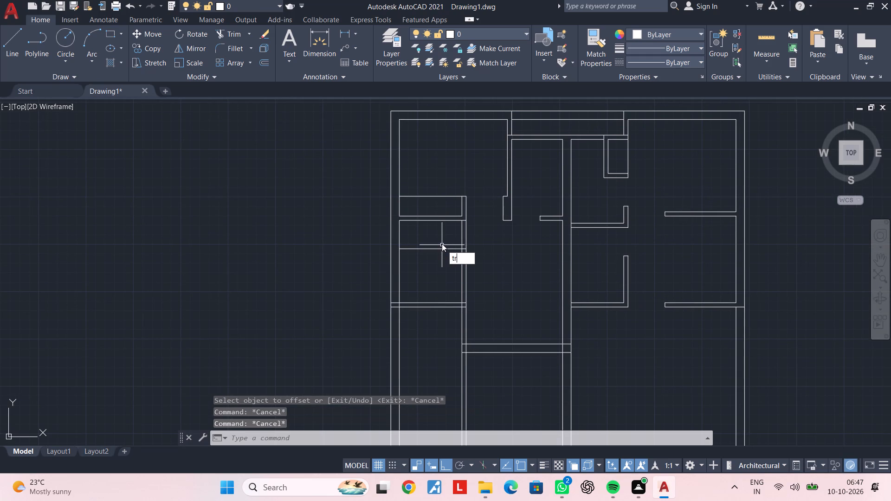
key(space)
scroll(442, 244, up, 2)
click(523, 225)
click(456, 227)
click(427, 245)
click(420, 276)
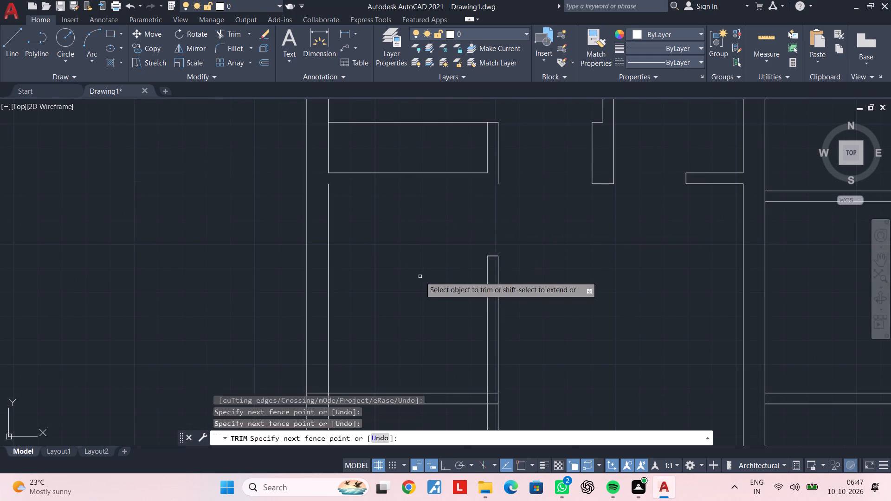
key(Escape)
key(Escape)
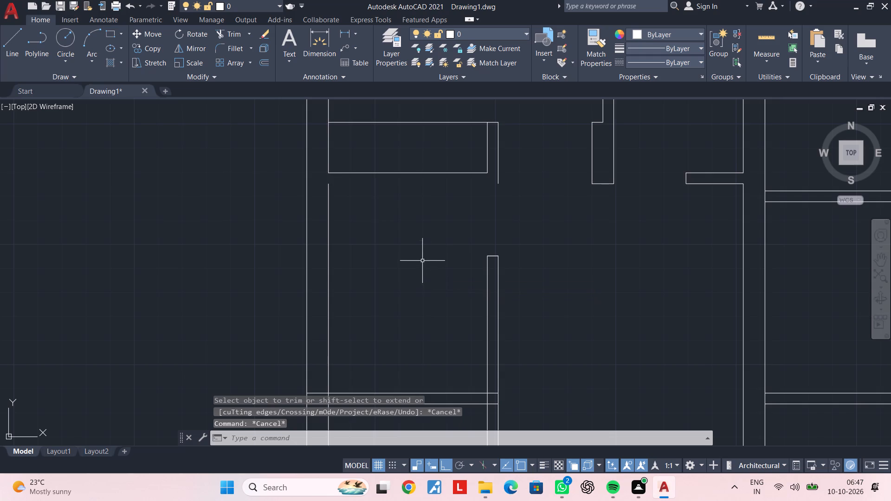
Draw the horizontal partition's missing lower line from the left outer wall's inner line to the vertical partition's right line.
middle_drag(426, 245, 422, 263)
text(l)
key(space)
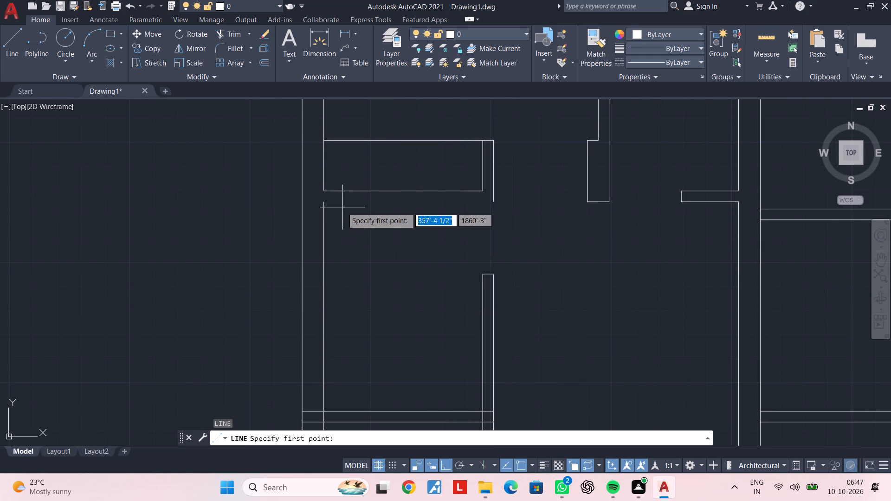
click(325, 206)
click(493, 202)
key(Escape)
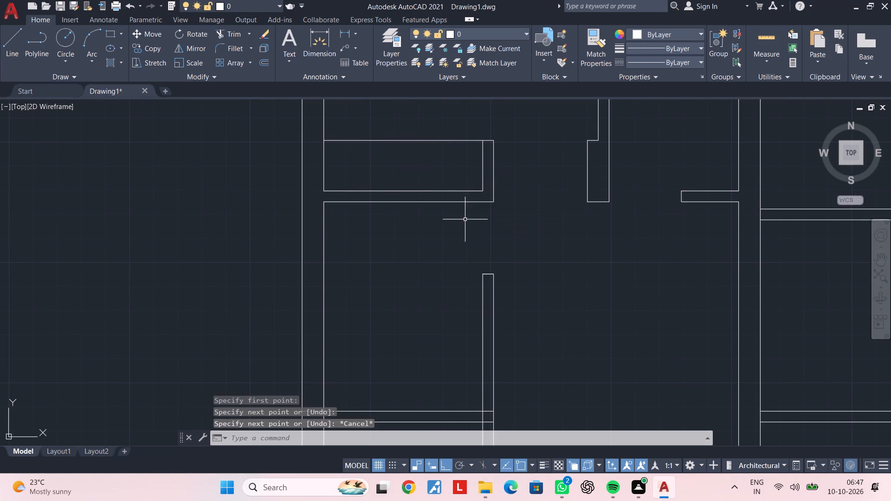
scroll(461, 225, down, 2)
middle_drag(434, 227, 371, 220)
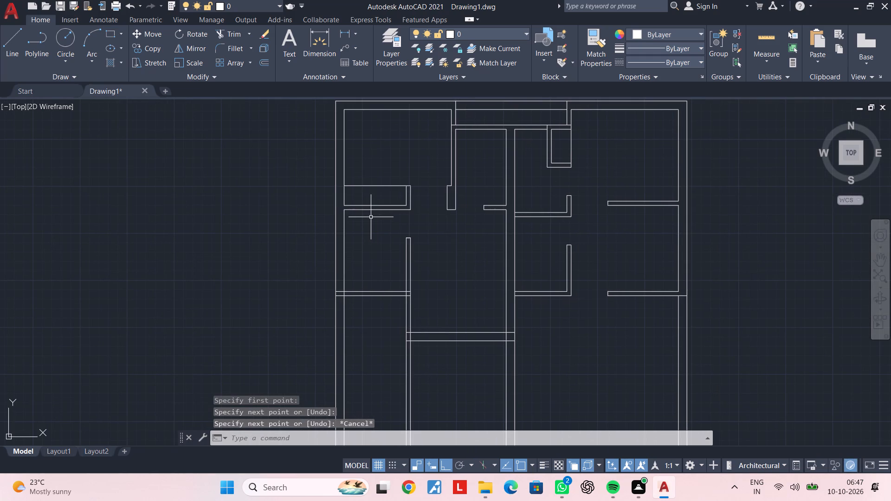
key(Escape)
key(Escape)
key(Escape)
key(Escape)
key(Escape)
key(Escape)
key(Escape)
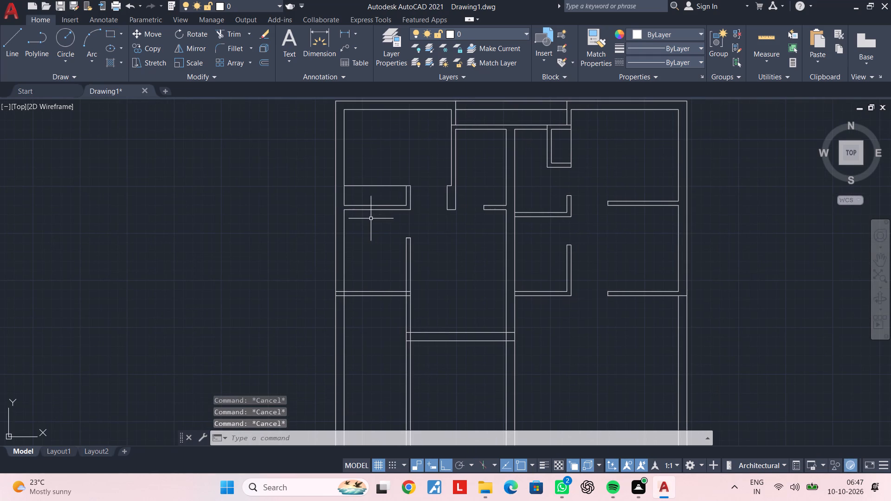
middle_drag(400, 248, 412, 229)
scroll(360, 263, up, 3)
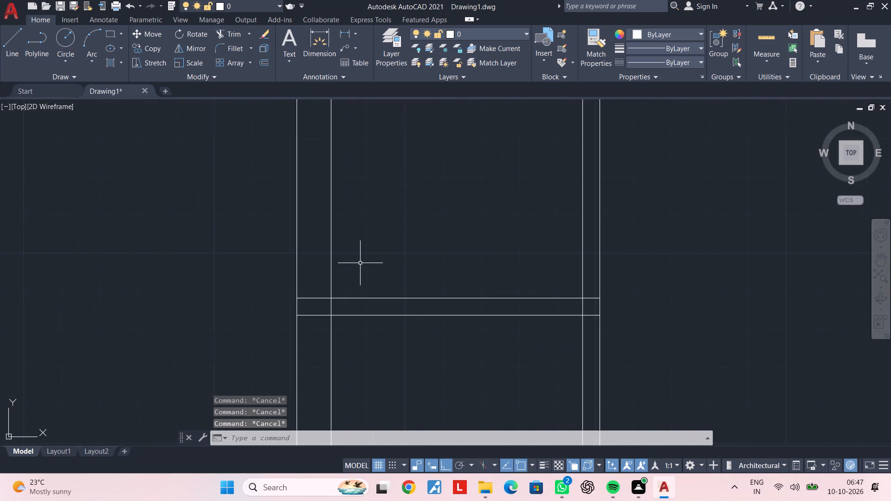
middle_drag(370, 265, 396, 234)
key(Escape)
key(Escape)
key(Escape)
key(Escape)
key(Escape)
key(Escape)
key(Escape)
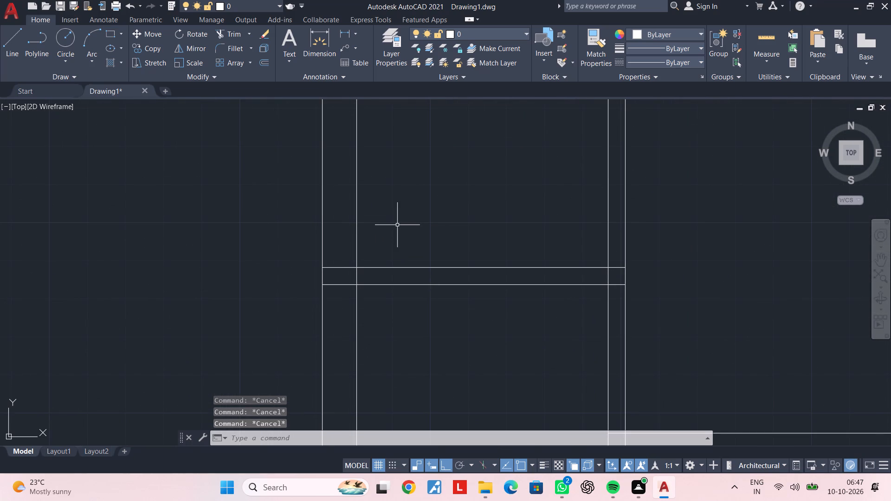
Trim the left room's horizontal partition lines inside the left outer wall and the wall's inner line between them.
scroll(395, 226, down, 2)
middle_drag(386, 233, 373, 277)
key(t)
key(r)
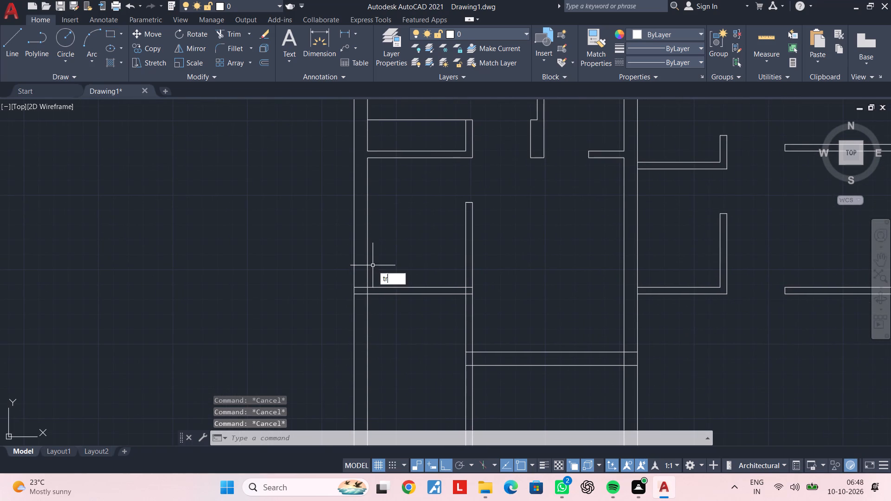
key(space)
scroll(354, 294, up, 3)
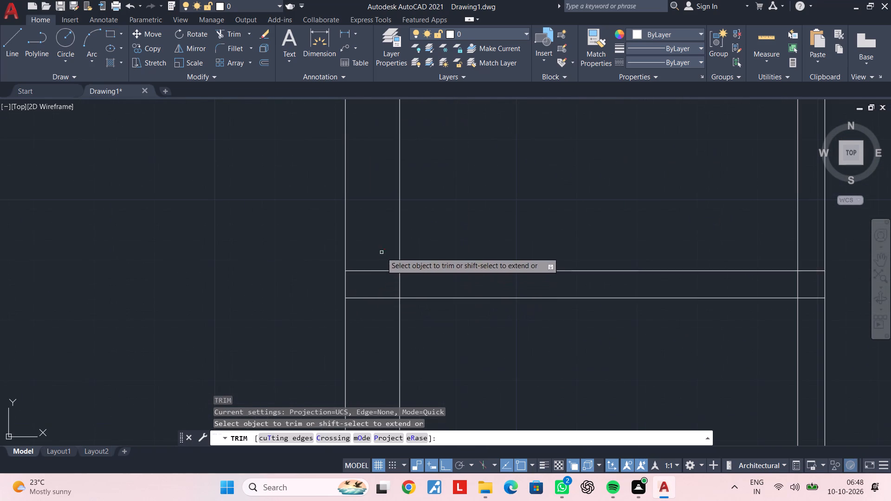
click(381, 249)
click(377, 324)
click(399, 284)
scroll(428, 307, down, 3)
Trim the horizontal partition's two line ends inside the vertical partition and the vertical partition's left line between them.
middle_drag(479, 313, 471, 314)
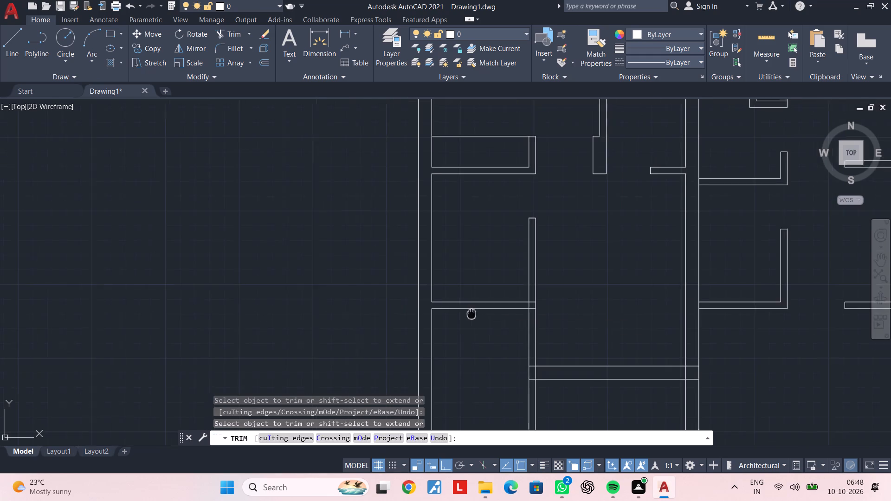
middle_drag(471, 314, 375, 313)
scroll(428, 304, up, 4)
click(436, 273)
click(430, 329)
click(433, 315)
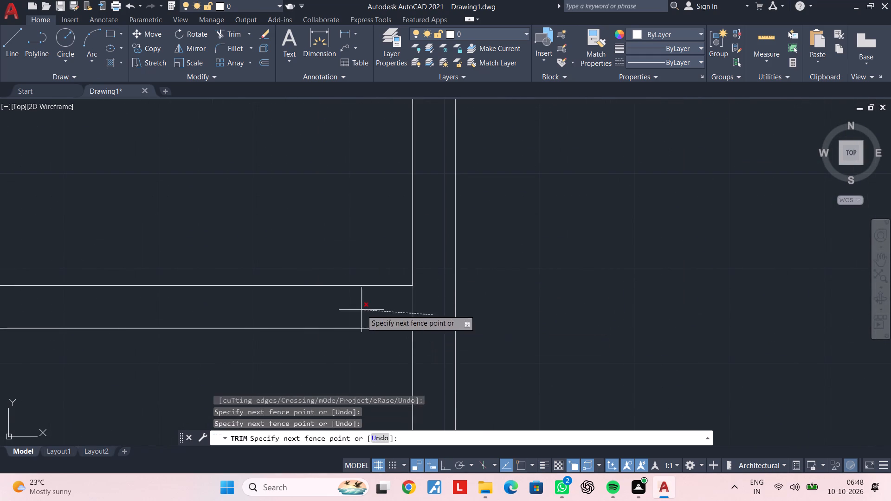
click(361, 309)
scroll(391, 308, down, 4)
middle_drag(432, 304, 439, 240)
key(Escape)
key(Escape)
key(Escape)
key(Escape)
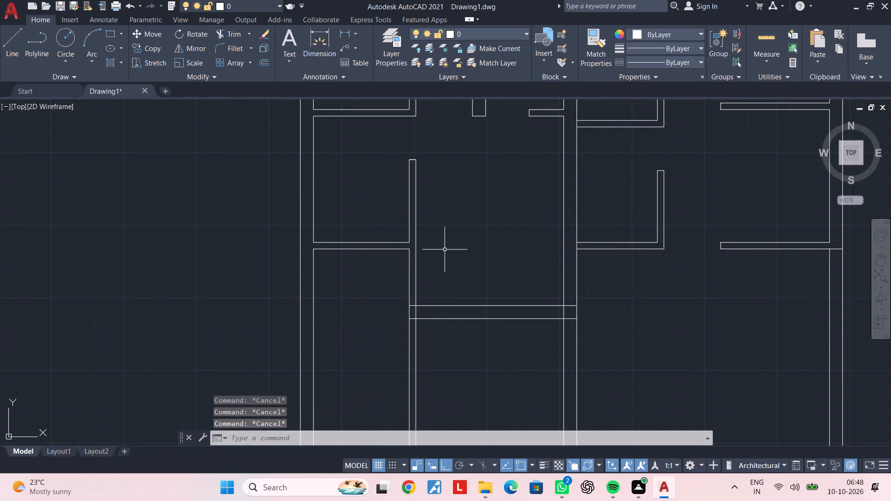
key(Escape)
key(Escape)
key(Escape)
key(Escape)
key(Escape)
Extend the horizontal partition's lower line to the vertical partition's right line.
scroll(400, 263, up, 3)
middle_drag(402, 251, 386, 266)
key(Escape)
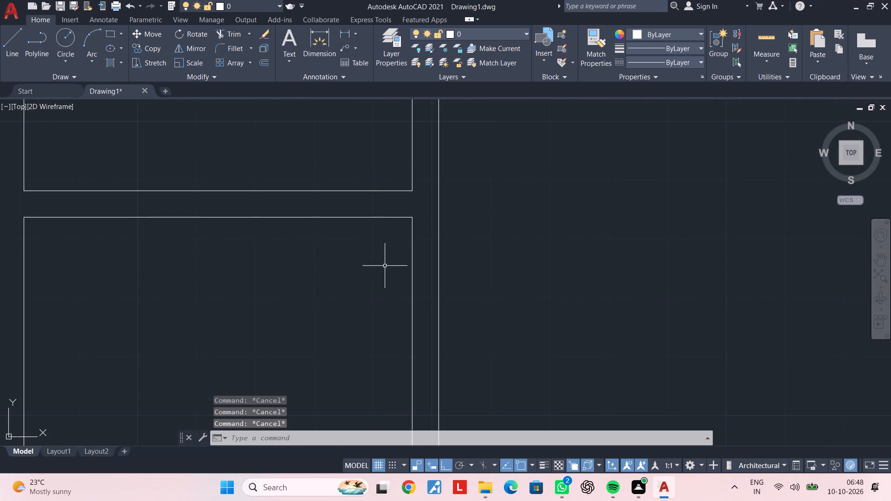
key(Escape)
key(e)
key(x)
key(space)
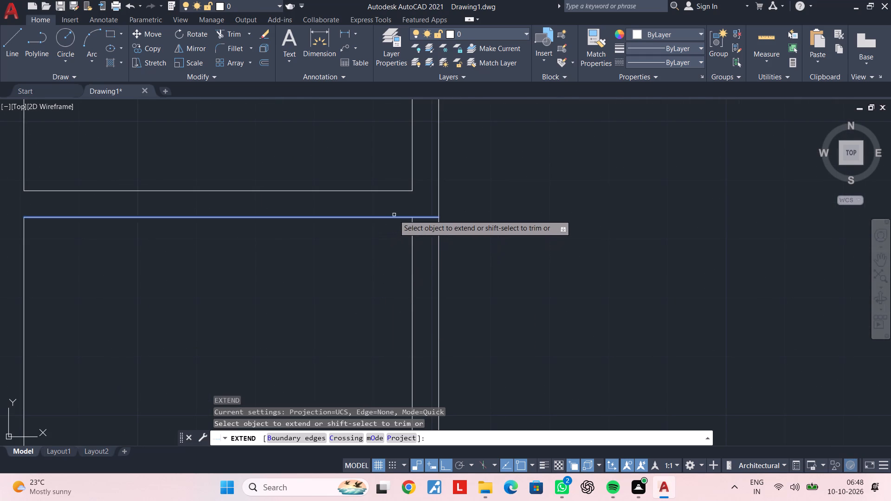
click(394, 215)
click(390, 225)
key(Escape)
Measure the vertical distance from the left partition's lower corner down to the horizontal wall's upper line.
scroll(385, 255, down, 2)
middle_drag(385, 257, 385, 236)
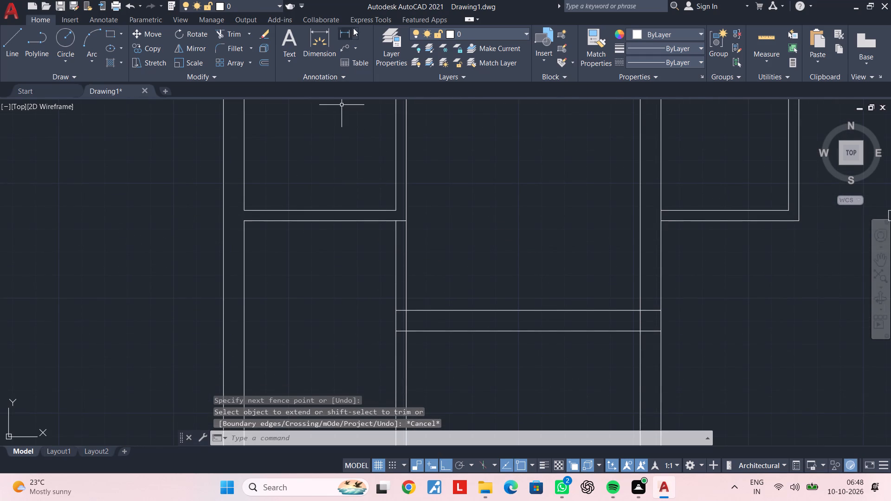
click(347, 28)
click(405, 222)
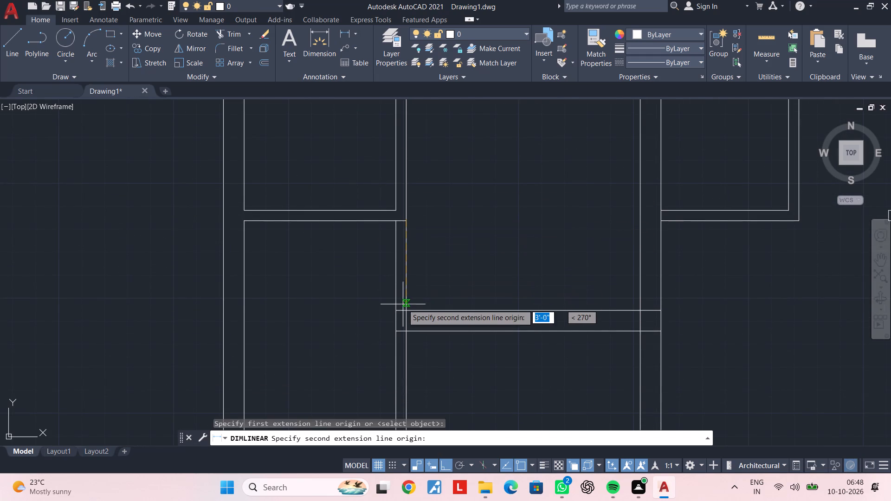
click(406, 307)
key(Escape)
key(Escape)
key(Escape)
key(Escape)
key(Escape)
key(Escape)
key(Escape)
key(Escape)
key(Escape)
key(Escape)
key(Escape)
key(Escape)
key(Escape)
key(Escape)
key(Escape)
key(Escape)
key(Escape)
key(Escape)
key(Escape)
key(Escape)
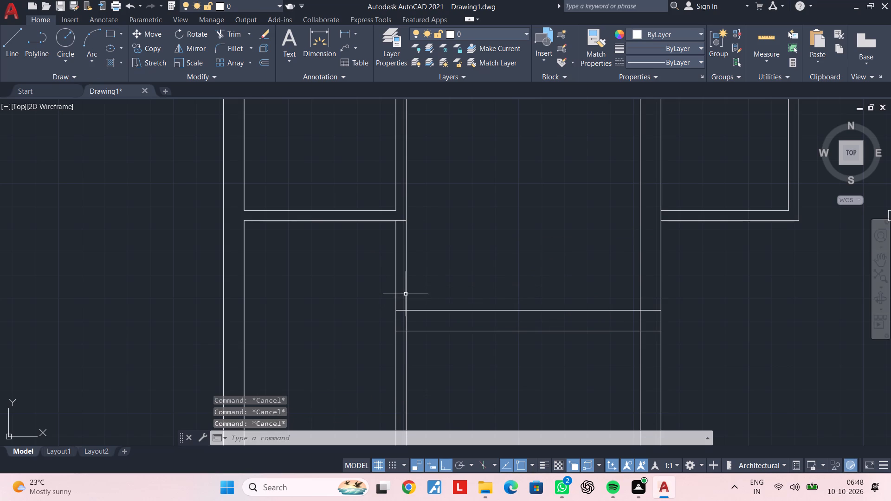
Trim both lines of the left vertical partition between the left room's horizontal partition and the horizontal wall below it.
key(t)
key(r)
key(space)
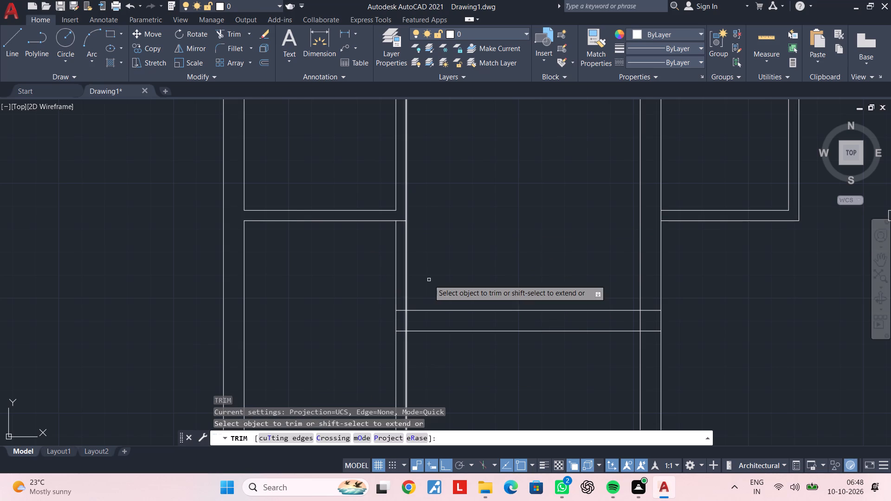
click(429, 280)
click(360, 278)
middle_drag(502, 274, 386, 266)
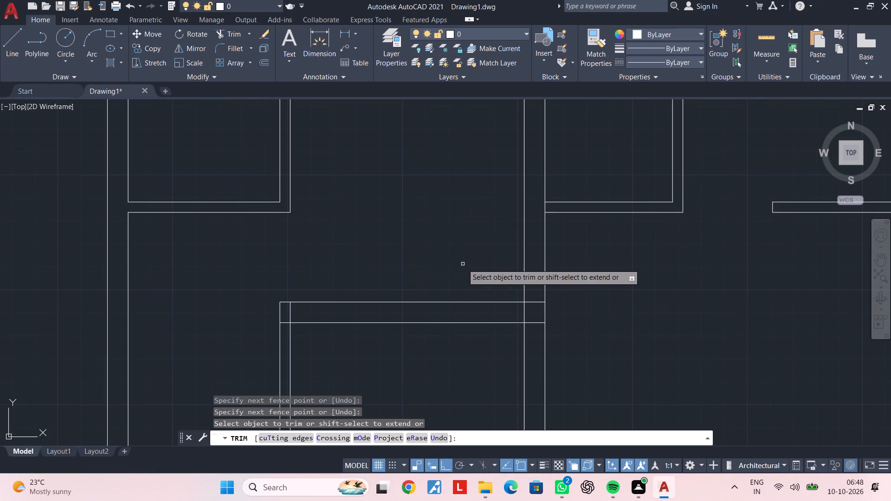
key(Escape)
key(Escape)
Extend the lower line of the right room's horizontal partition across the adjoining vertical wall to that wall's left line.
text(ex)
key(space)
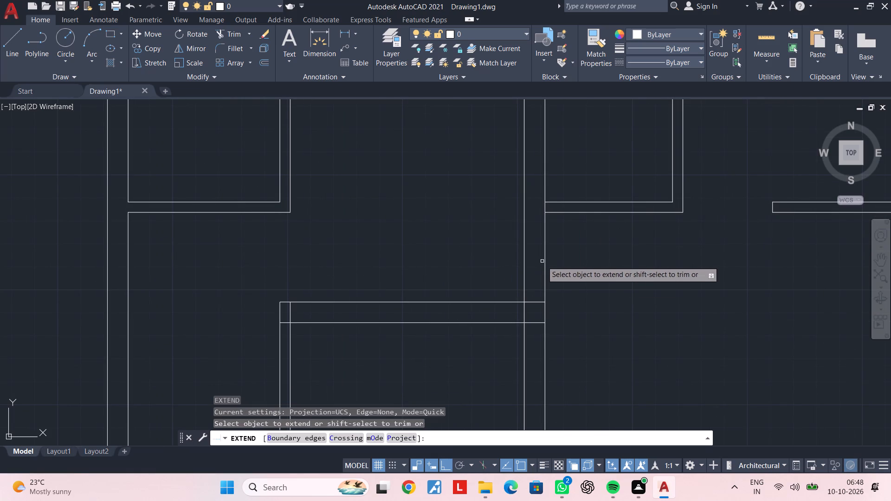
click(555, 228)
click(556, 207)
key(Escape)
key(Escape)
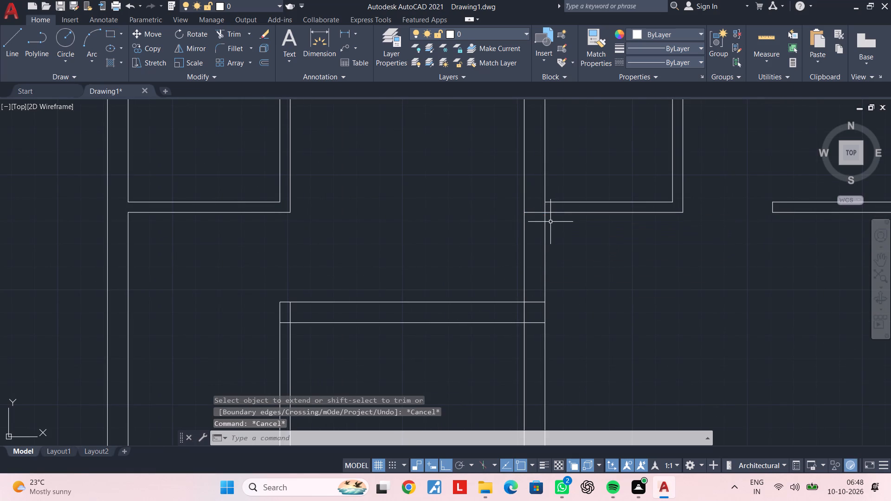
Trim both lines of that vertical wall between the extended line and the horizontal wall below to open the passage.
key(t)
key(r)
key(space)
click(610, 250)
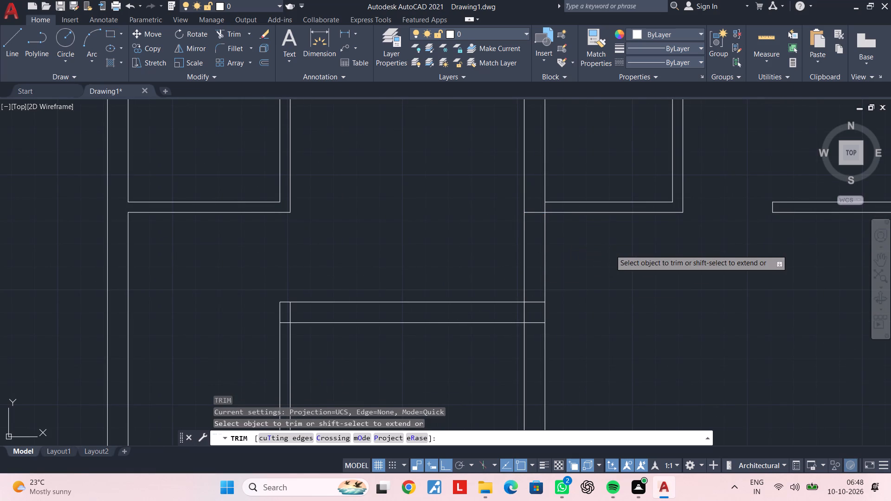
click(425, 250)
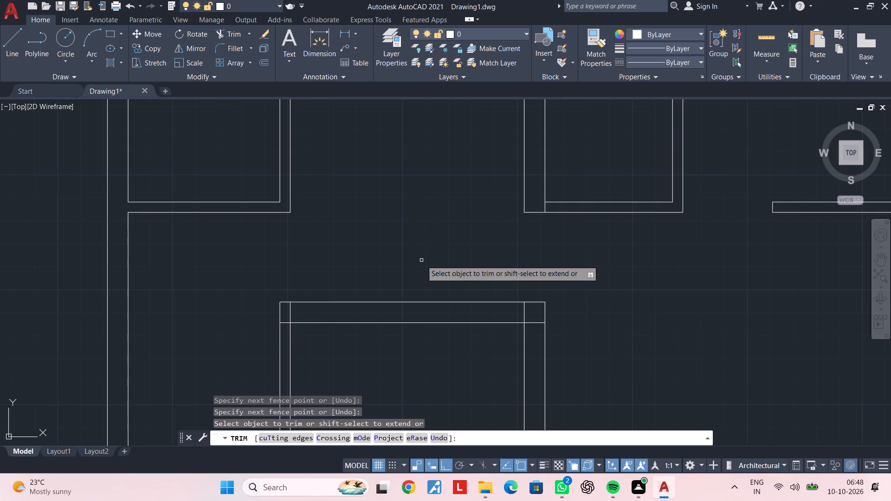
key(Escape)
key(Escape)
key(Escape)
key(Escape)
key(Escape)
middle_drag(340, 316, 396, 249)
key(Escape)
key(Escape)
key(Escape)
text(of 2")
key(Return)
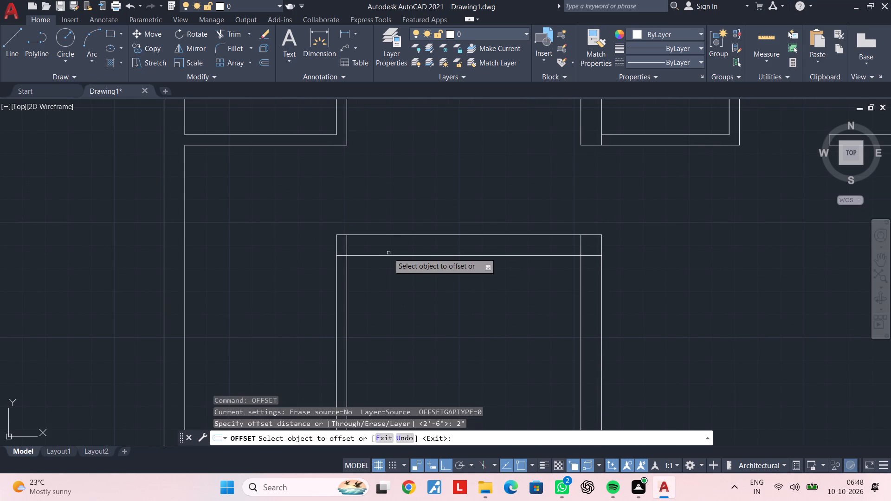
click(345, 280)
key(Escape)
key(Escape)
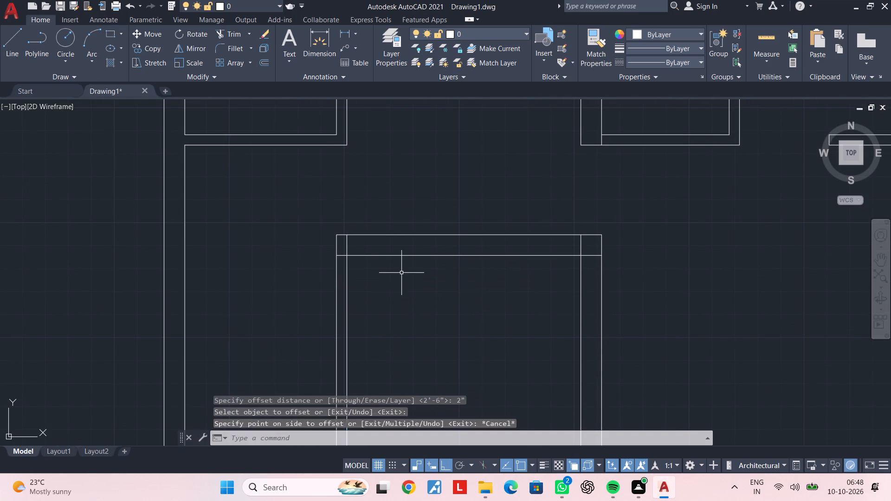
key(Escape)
Offset the inner lines of the two vertical walls below the horizontal wall 6" towards each other.
text(of 6")
key(Return)
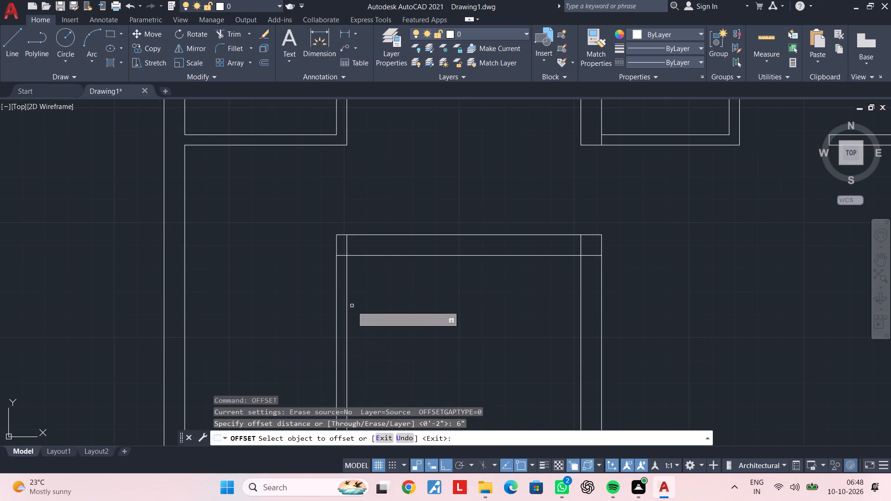
click(347, 304)
click(430, 292)
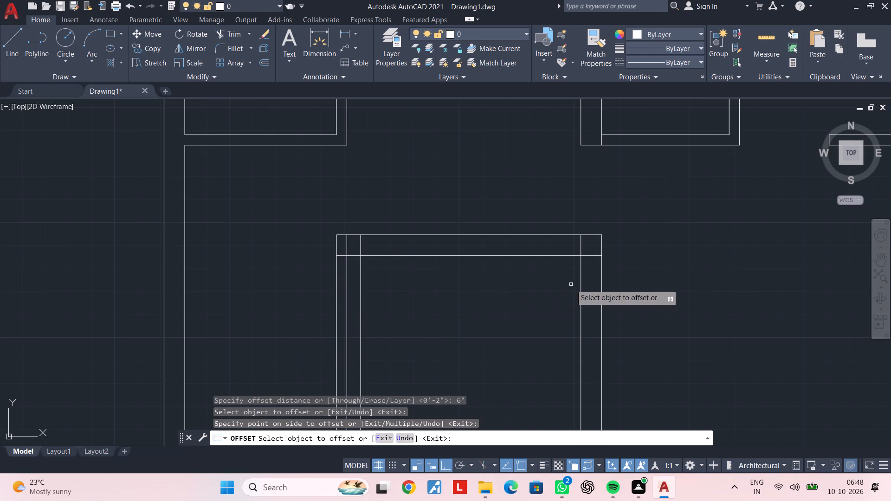
click(580, 283)
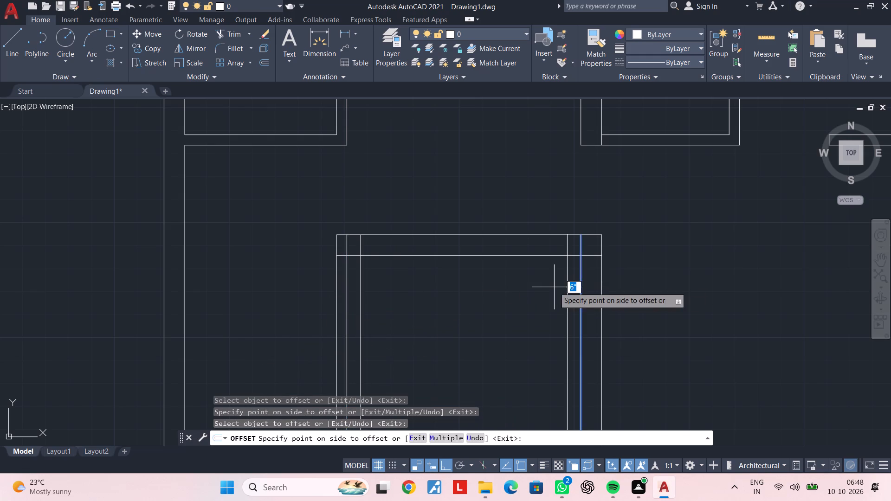
click(554, 287)
key(Escape)
key(Escape)
Trim the 6" offsets below the horizontal wall and the overlapping lines at both of its corners.
text(tr)
key(space)
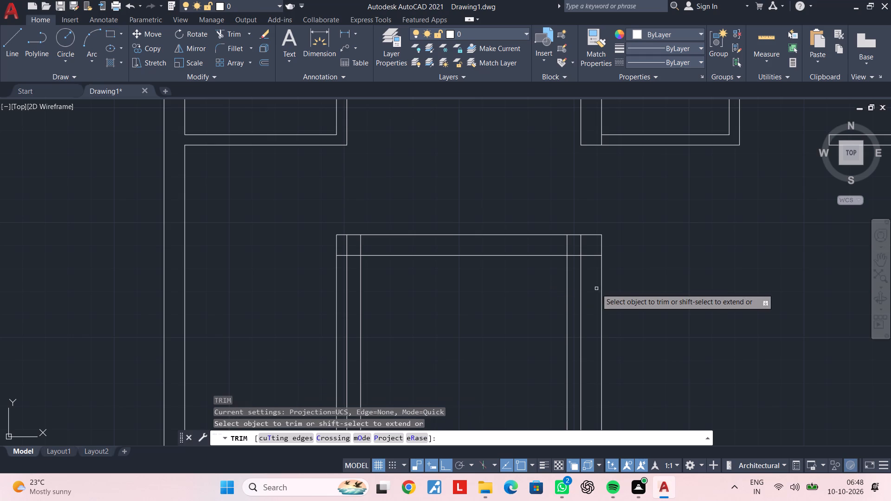
click(566, 282)
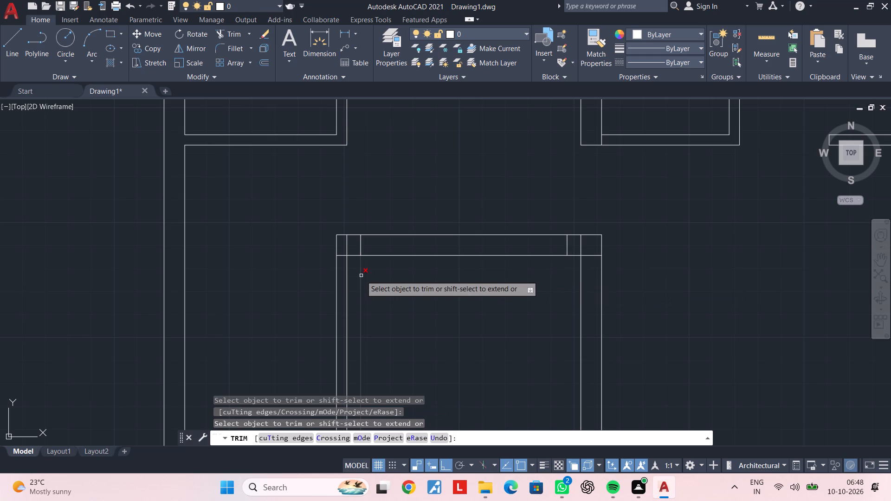
click(361, 276)
click(346, 245)
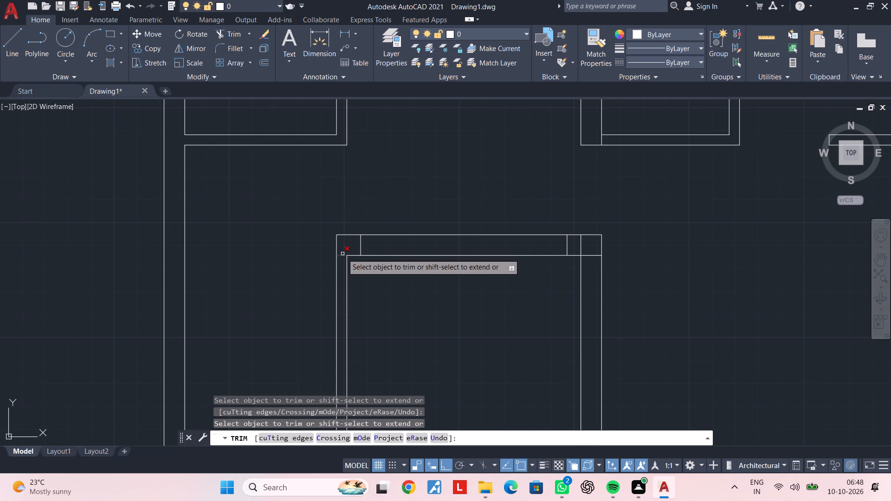
click(342, 254)
click(578, 244)
click(585, 244)
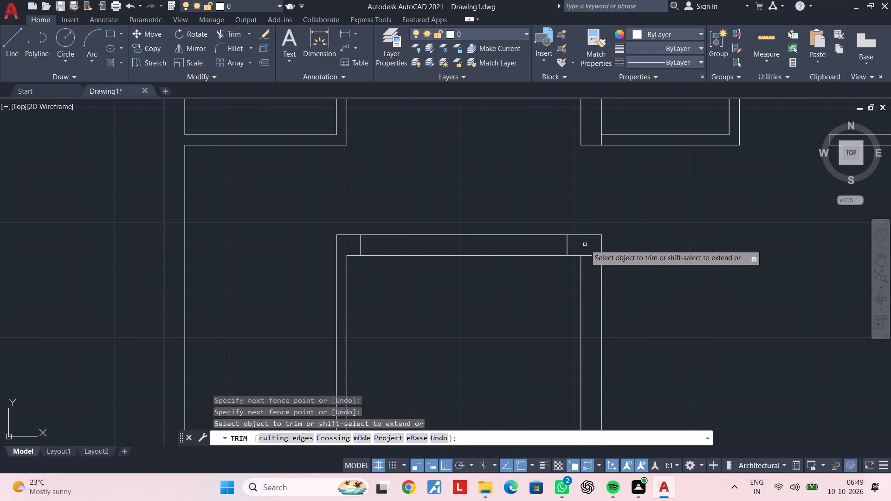
click(588, 248)
click(590, 258)
Trim the horizontal wall's two lines between the 6" offsets, leaving a short return at each end of the opening.
click(504, 273)
click(484, 218)
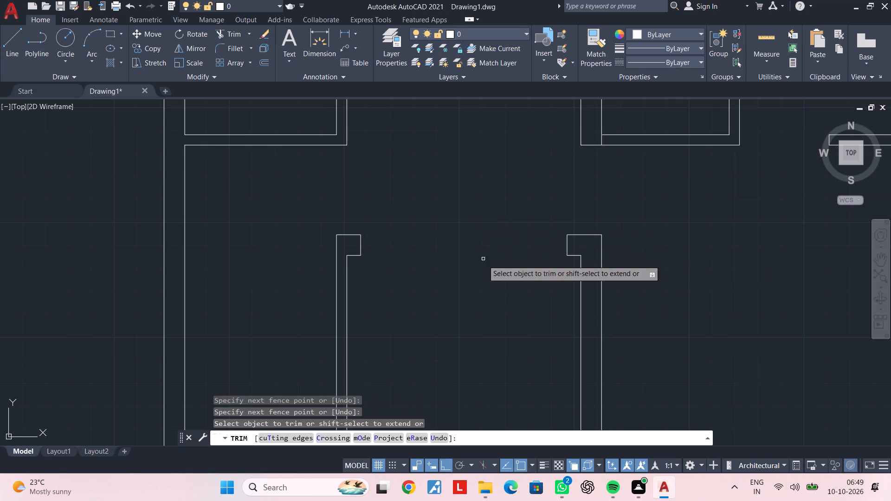
scroll(483, 270, down, 4)
middle_drag(473, 265, 415, 235)
middle_drag(400, 258, 472, 239)
key(Escape)
key(Escape)
Trim the overlapping inner line ends of the left and bottom outer walls at the plan's lower-left corner.
scroll(581, 226, up, 3)
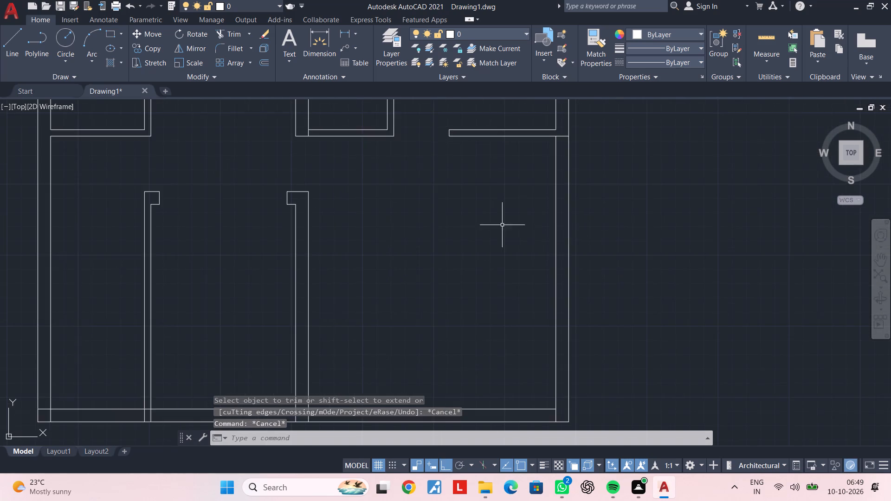
middle_drag(502, 225, 551, 198)
scroll(465, 218, down, 2)
middle_drag(472, 218, 543, 211)
scroll(422, 199, up, 2)
middle_drag(489, 211, 421, 180)
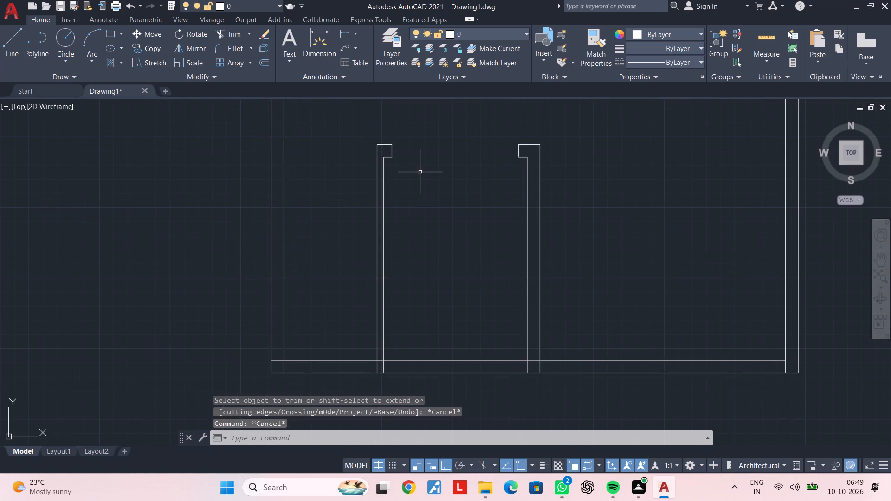
key(Escape)
key(Escape)
key(Escape)
key(Escape)
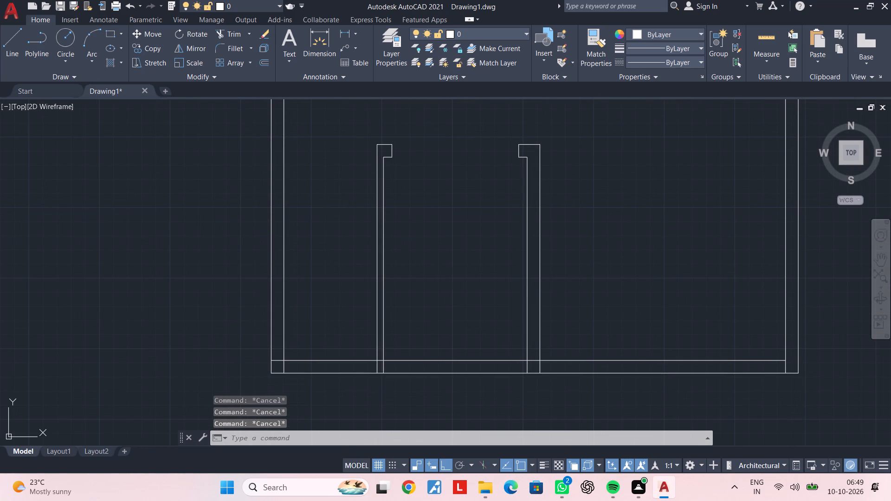
key(Escape)
middle_drag(430, 248, 442, 240)
key(Escape)
key(Escape)
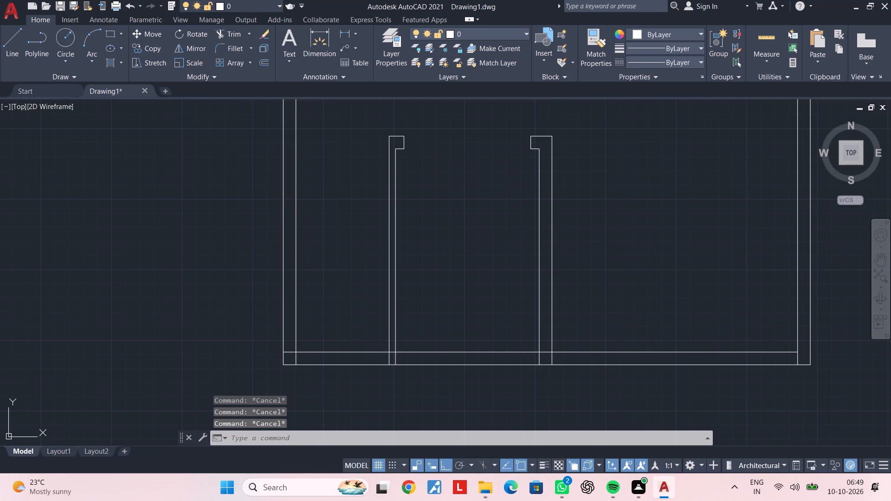
key(Escape)
text(tr)
key(space)
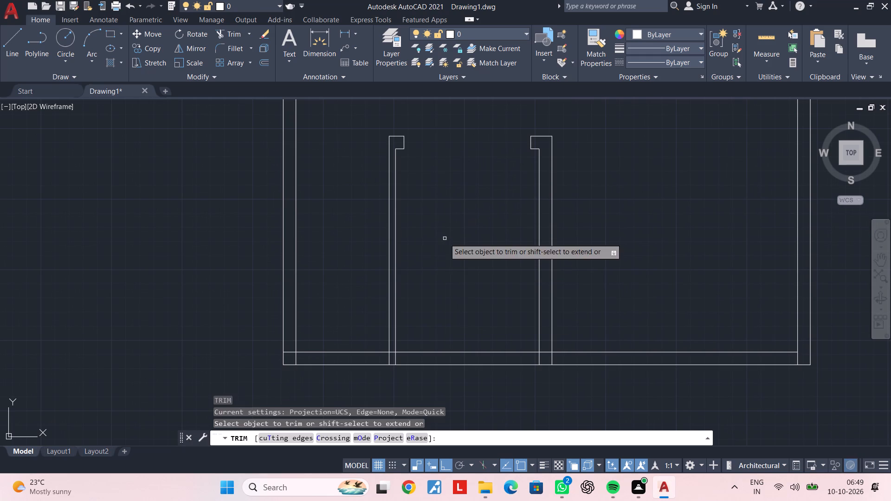
click(287, 352)
scroll(292, 361, up, 3)
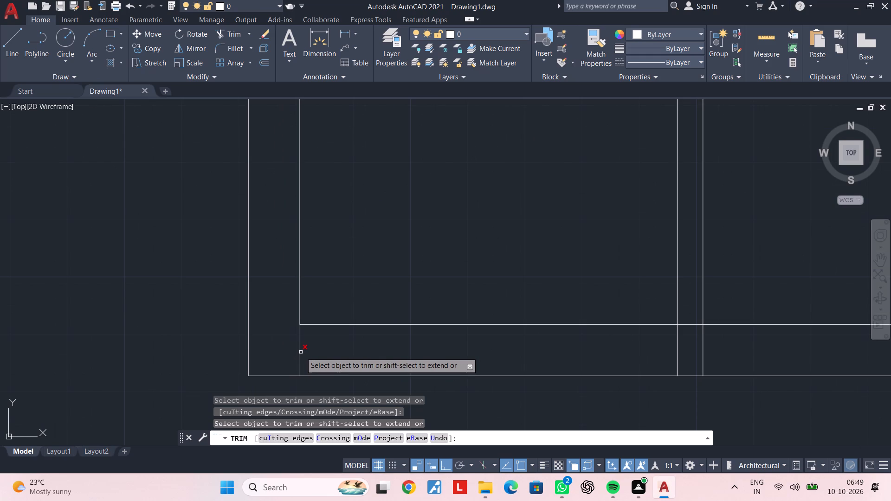
click(297, 352)
click(329, 351)
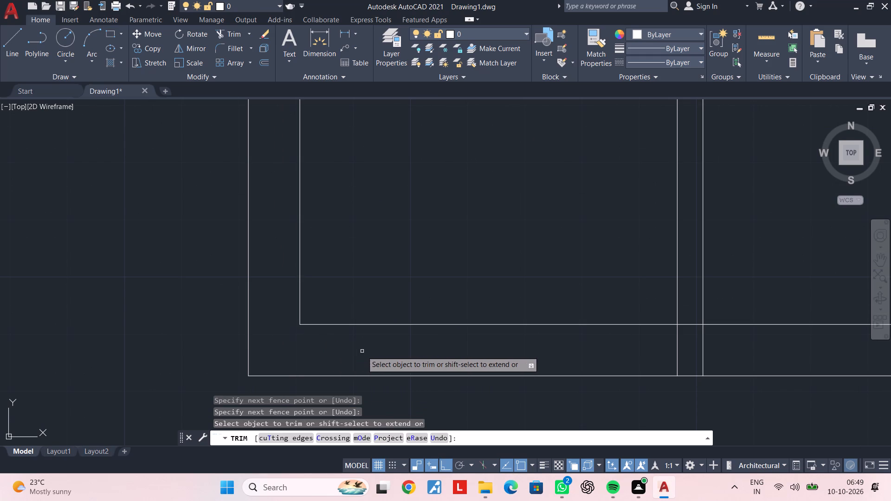
Trim the first interior wall's inner line where it overlaps the bottom outer wall.
middle_drag(364, 351, 148, 348)
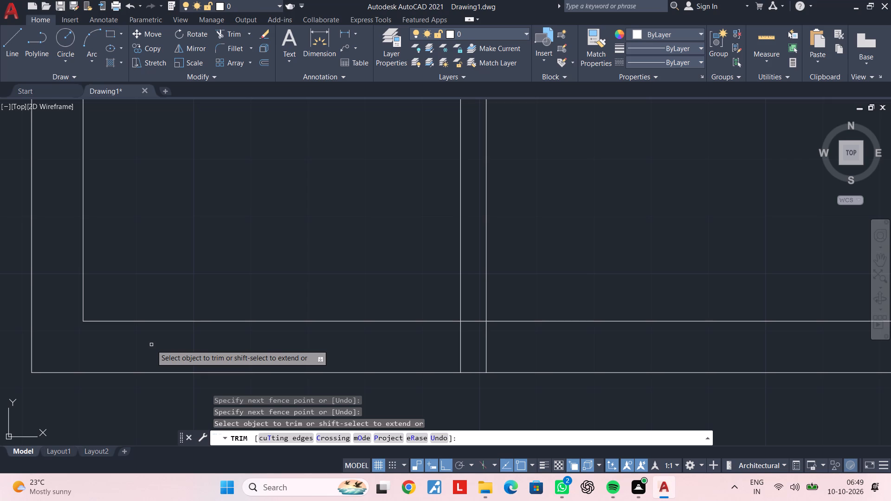
click(486, 345)
key(Escape)
scroll(486, 344, down, 4)
key(Escape)
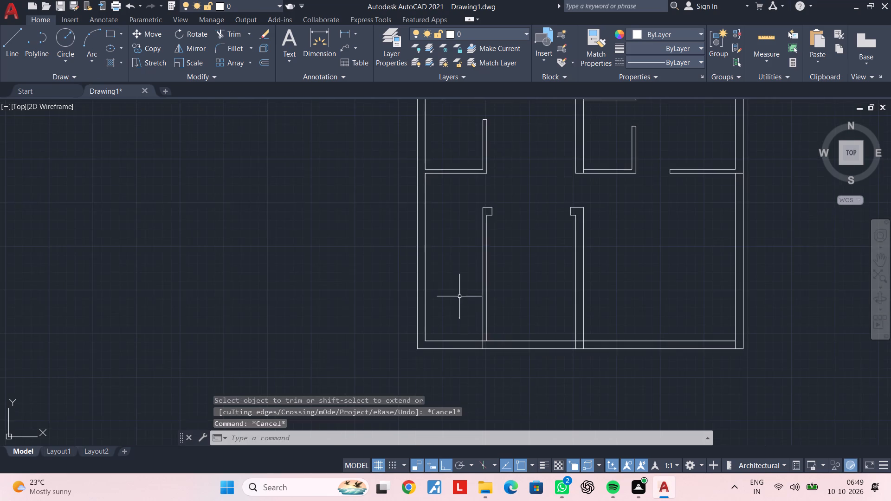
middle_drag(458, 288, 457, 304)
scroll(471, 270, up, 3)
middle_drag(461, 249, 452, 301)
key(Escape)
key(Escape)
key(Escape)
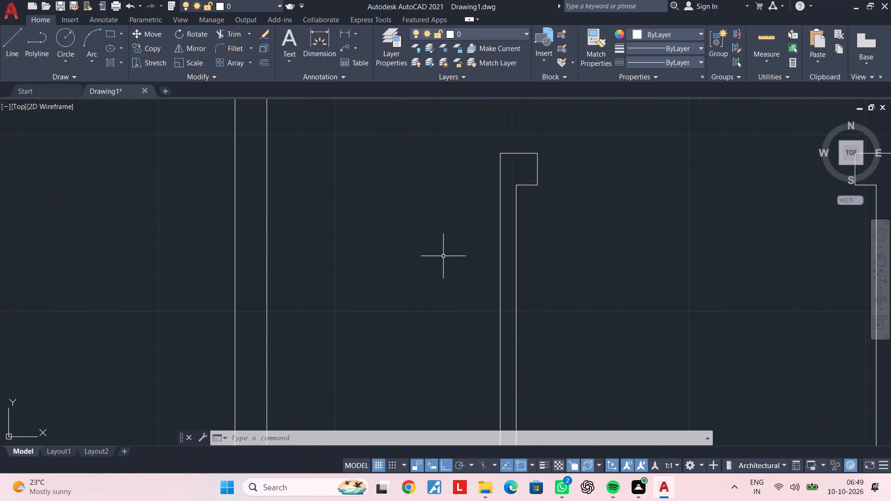
Offset the inner line of the bottom outer wall 3'3" upward into the plan.
scroll(552, 295, down, 3)
middle_drag(557, 300, 516, 161)
scroll(514, 232, up, 2)
middle_drag(505, 243, 501, 262)
key(Escape)
key(Escape)
text(of 3'3")
key(Return)
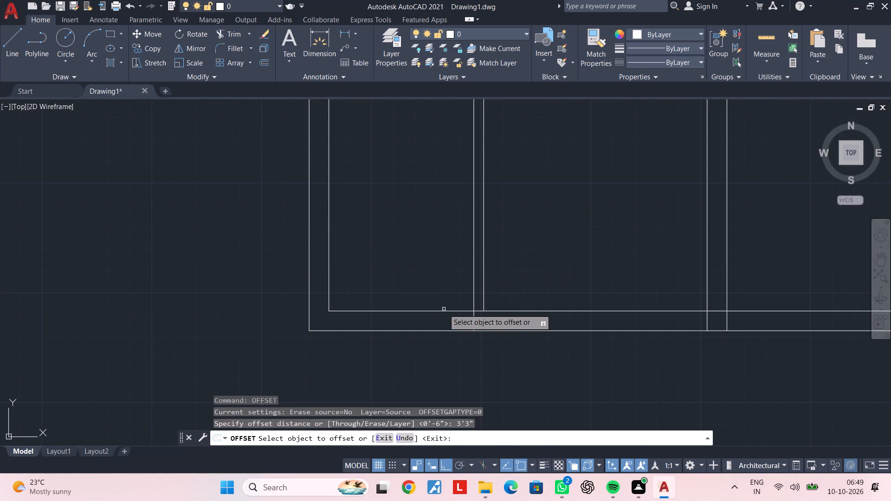
click(444, 311)
click(439, 220)
key(Escape)
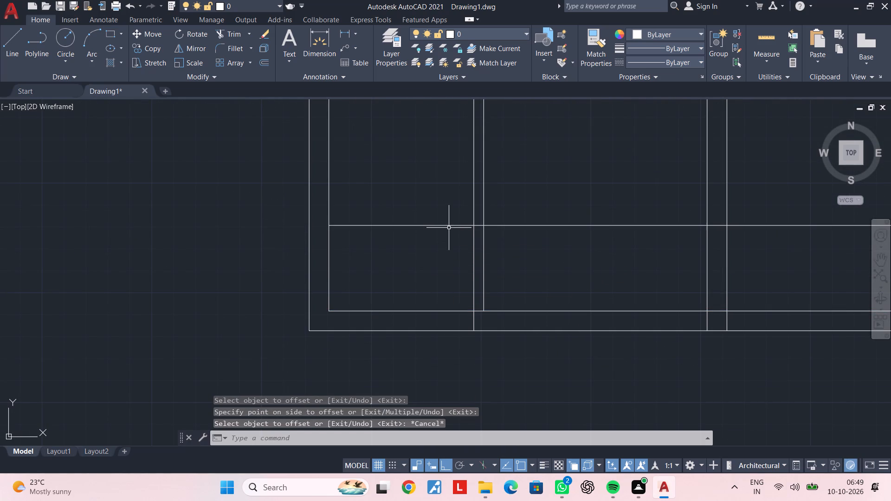
Trim the 3'3" offset line between the two interior walls and delete its remainder in the lower-right room.
text(tr)
key(space)
click(541, 248)
click(491, 172)
key(Escape)
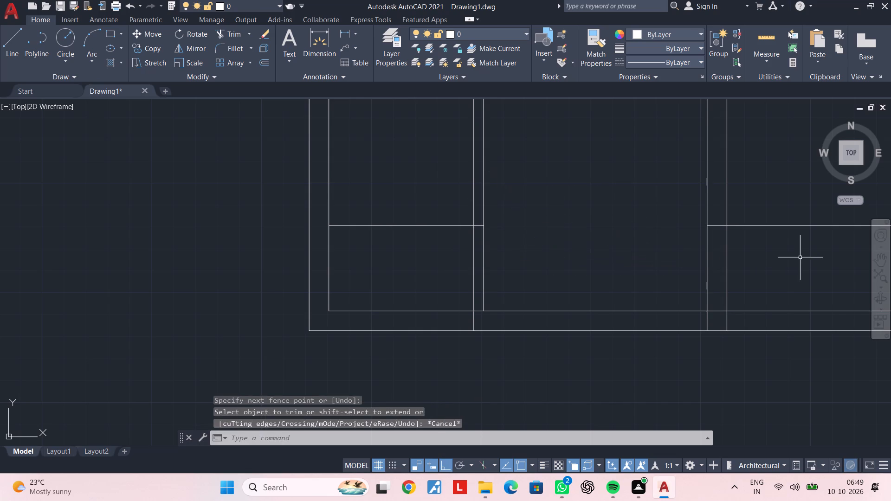
click(800, 257)
click(760, 217)
key(Delete)
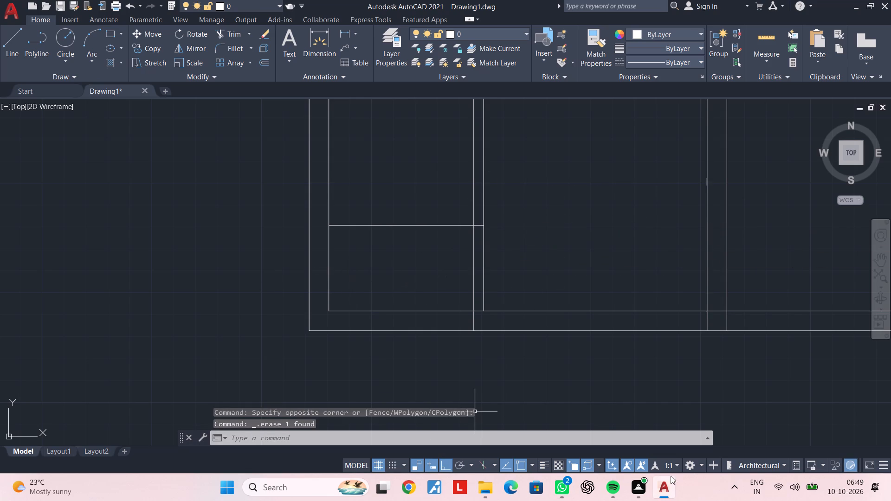
key(Escape)
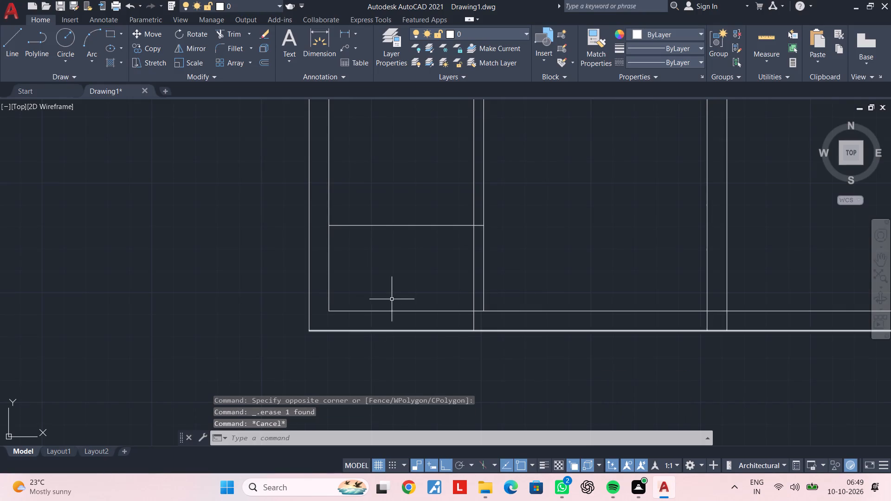
key(Escape)
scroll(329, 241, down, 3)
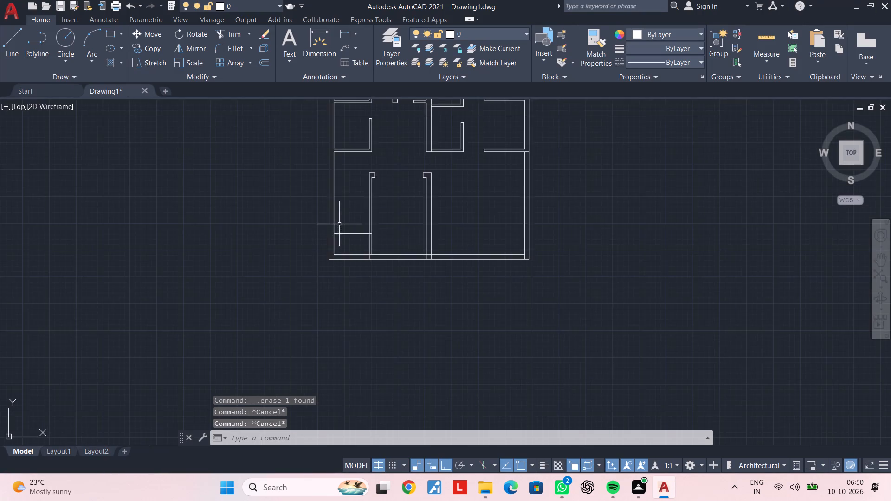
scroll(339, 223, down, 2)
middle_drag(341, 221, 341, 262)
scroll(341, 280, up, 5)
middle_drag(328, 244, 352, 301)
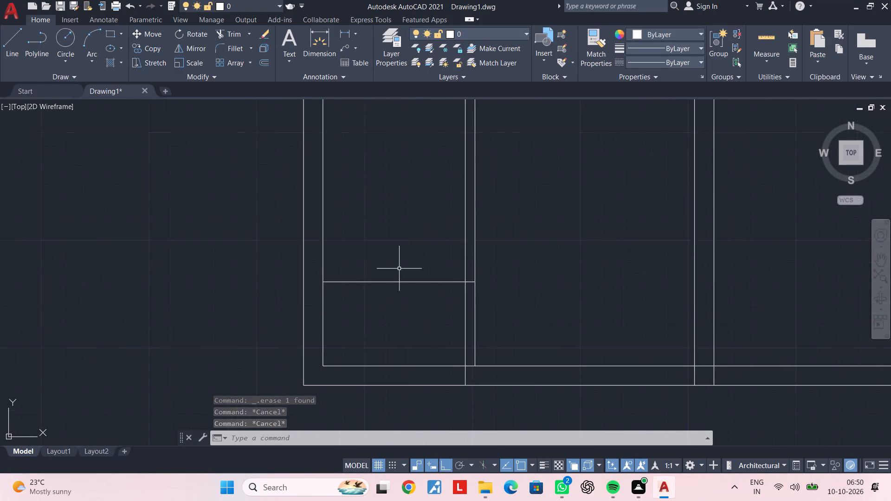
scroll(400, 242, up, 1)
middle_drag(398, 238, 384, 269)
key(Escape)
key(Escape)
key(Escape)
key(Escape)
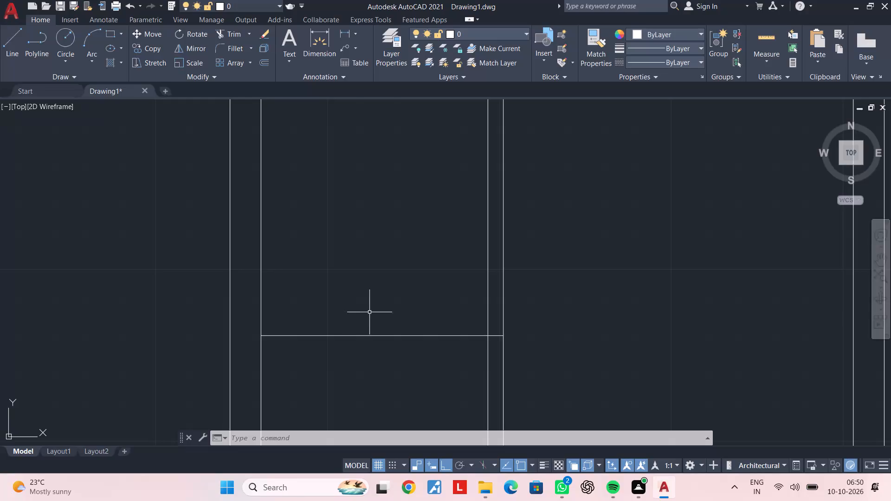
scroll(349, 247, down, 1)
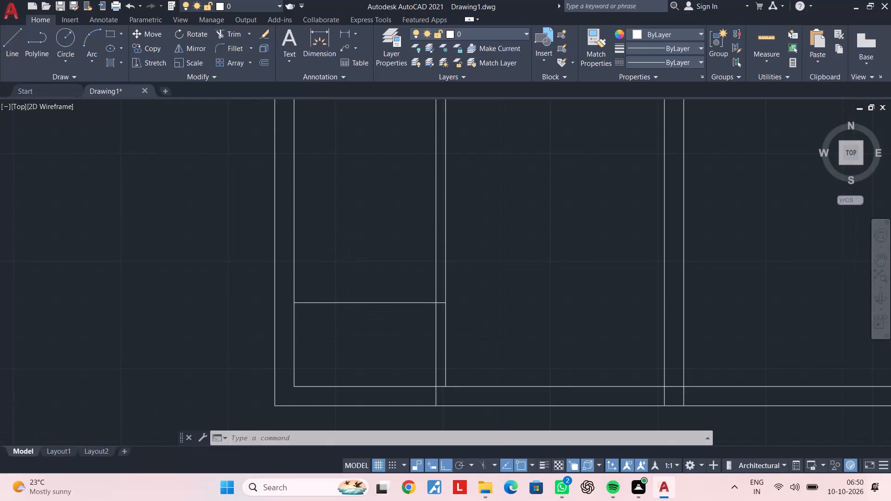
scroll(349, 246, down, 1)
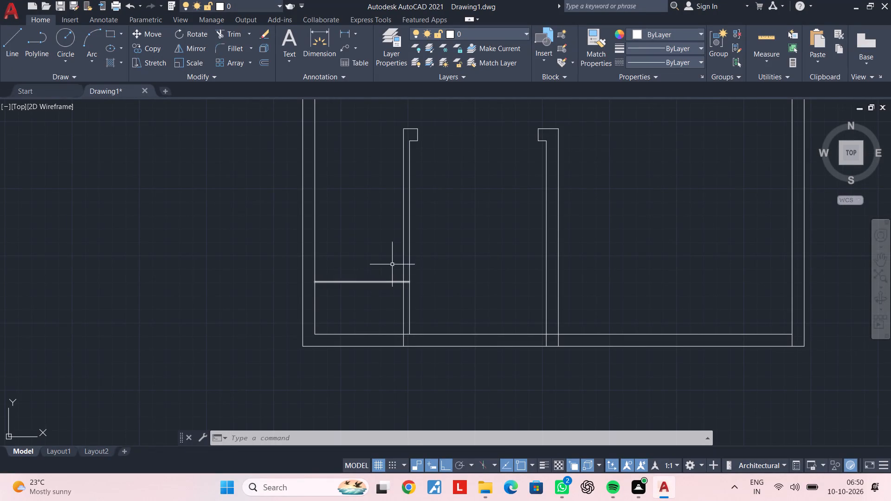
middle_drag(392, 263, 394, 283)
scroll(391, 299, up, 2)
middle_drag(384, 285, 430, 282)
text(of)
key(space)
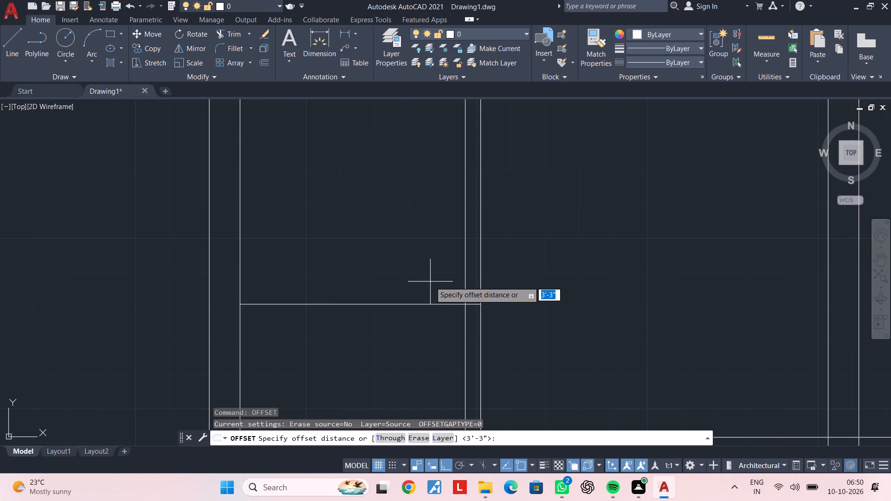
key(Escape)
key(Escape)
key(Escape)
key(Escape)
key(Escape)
Offset the narrow lower-left room's two facing side wall lines 2'6" towards each other.
text(of 2'6")
key(Return)
scroll(437, 229, down, 2)
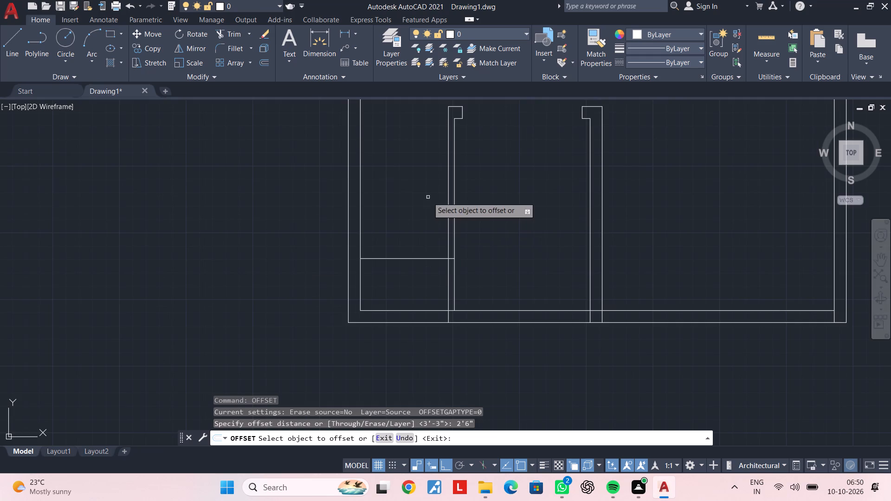
middle_drag(428, 197, 427, 240)
click(449, 236)
click(412, 235)
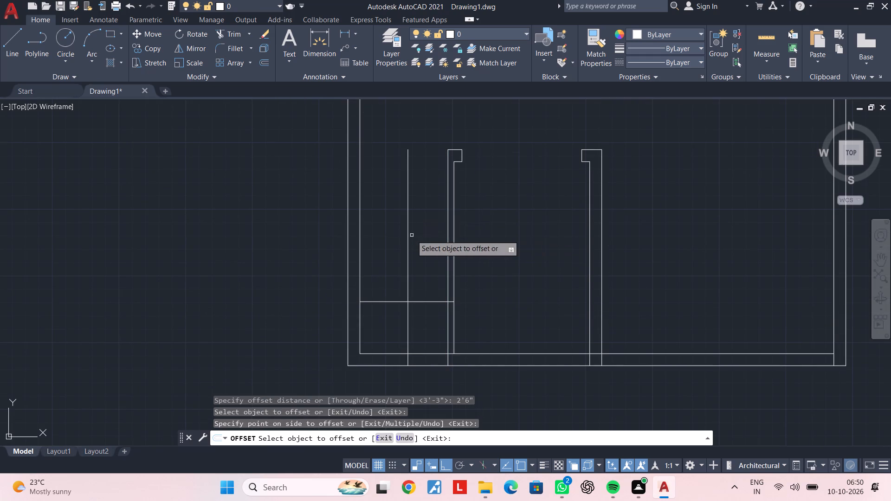
click(359, 244)
click(377, 244)
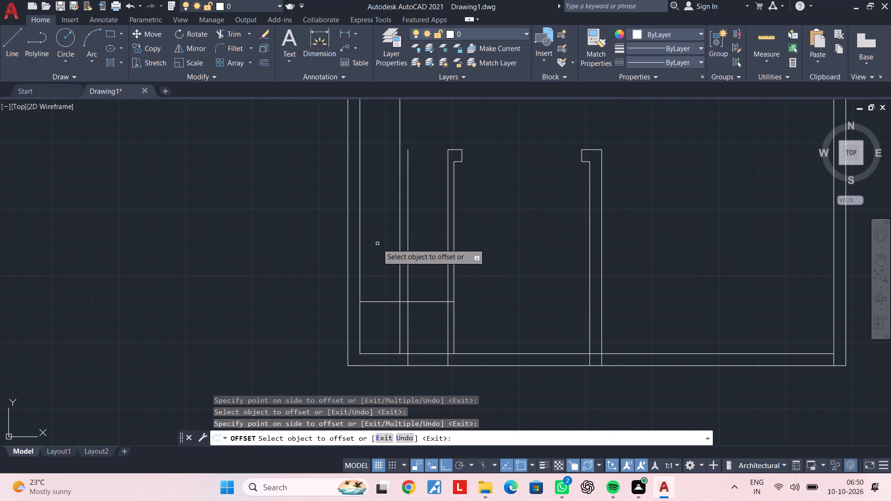
key(Escape)
key(Escape)
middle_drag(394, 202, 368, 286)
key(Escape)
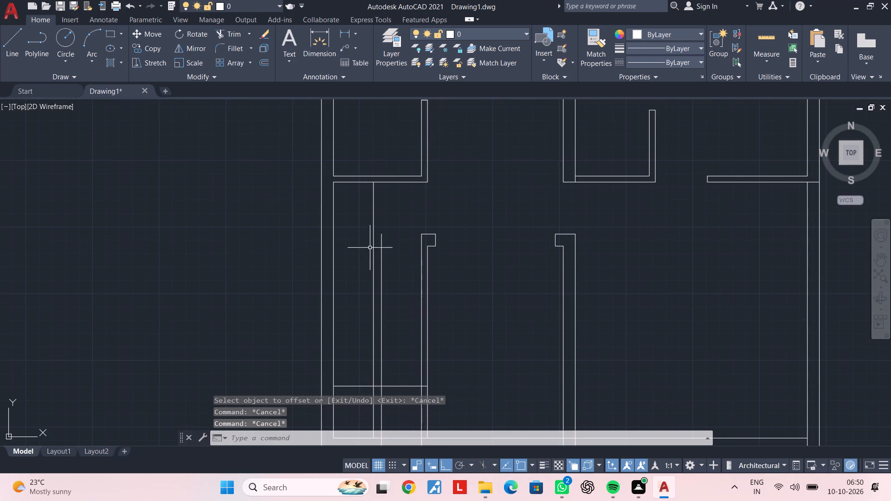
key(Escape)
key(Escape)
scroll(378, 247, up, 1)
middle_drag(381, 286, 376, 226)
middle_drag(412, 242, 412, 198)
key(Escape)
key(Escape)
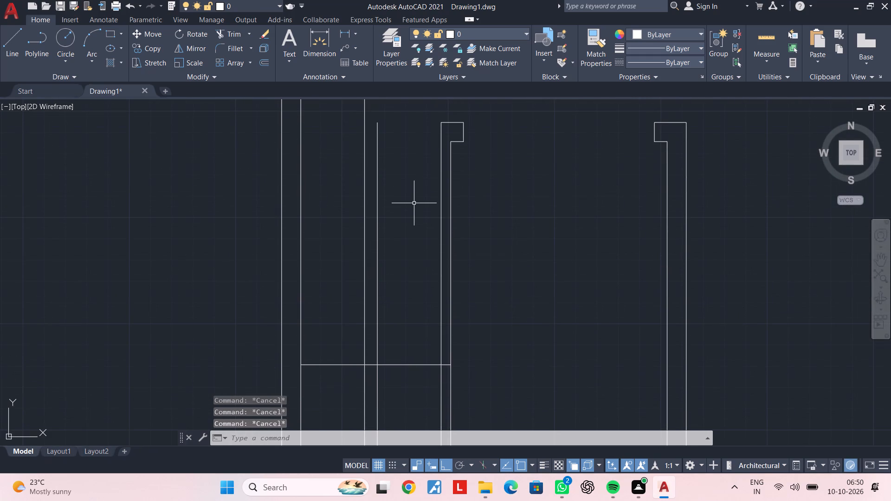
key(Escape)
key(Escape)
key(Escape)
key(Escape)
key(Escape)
Trim both 2'6" offset lines below the narrow room's horizontal line, including the leftover stub in the bottom wall.
middle_drag(413, 221, 433, 155)
key(Escape)
key(Escape)
key(Escape)
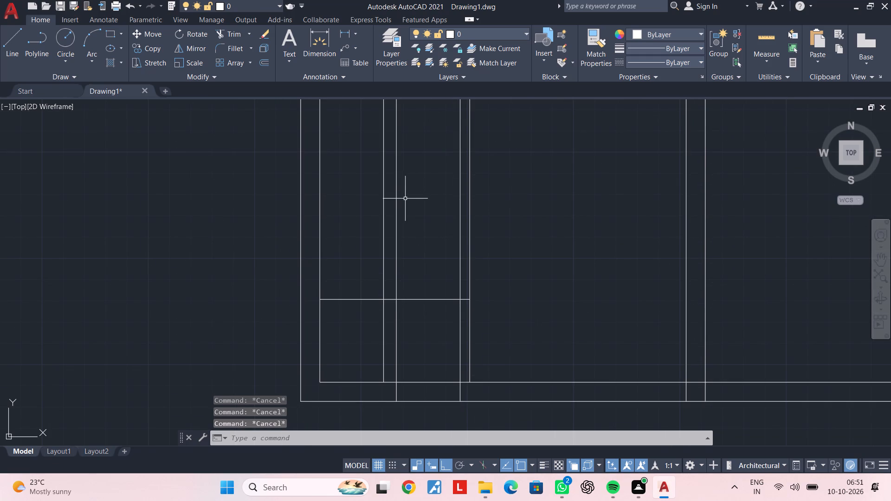
text(tr)
key(space)
click(412, 327)
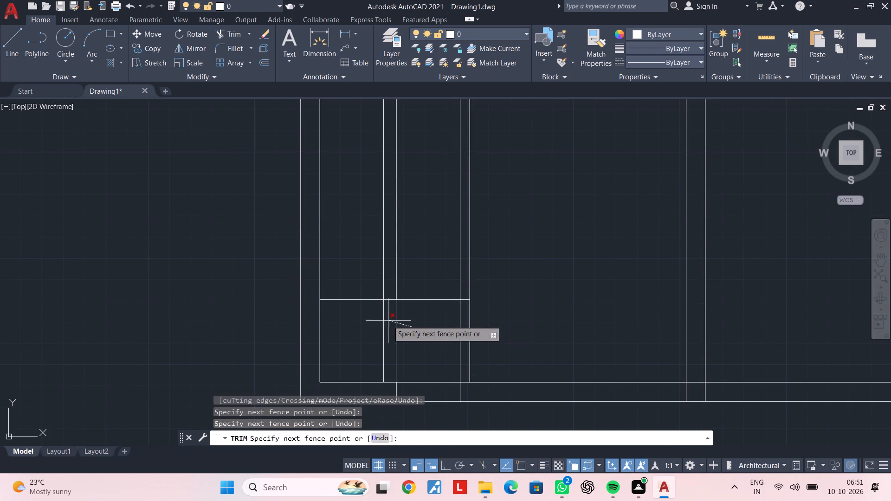
click(377, 321)
click(397, 394)
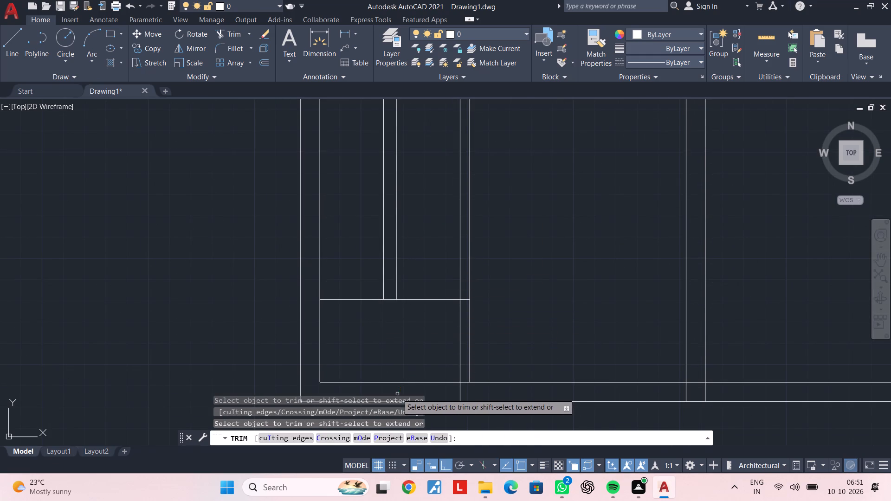
key(Escape)
middle_drag(410, 334, 407, 356)
scroll(407, 356, up, 1)
key(Escape)
Offset the narrow room's horizontal line upward in ten successive 10" steps to lay out the stair treads.
scroll(422, 307, down, 2)
middle_drag(422, 305, 420, 338)
key(Escape)
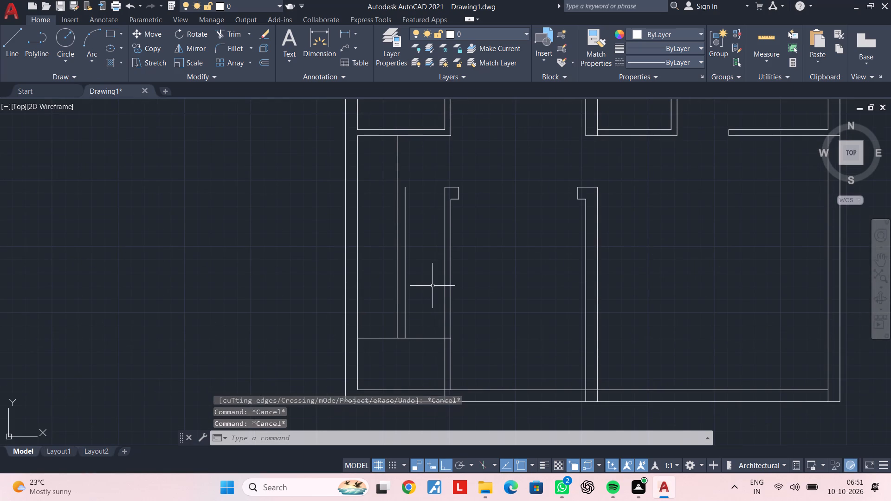
key(Escape)
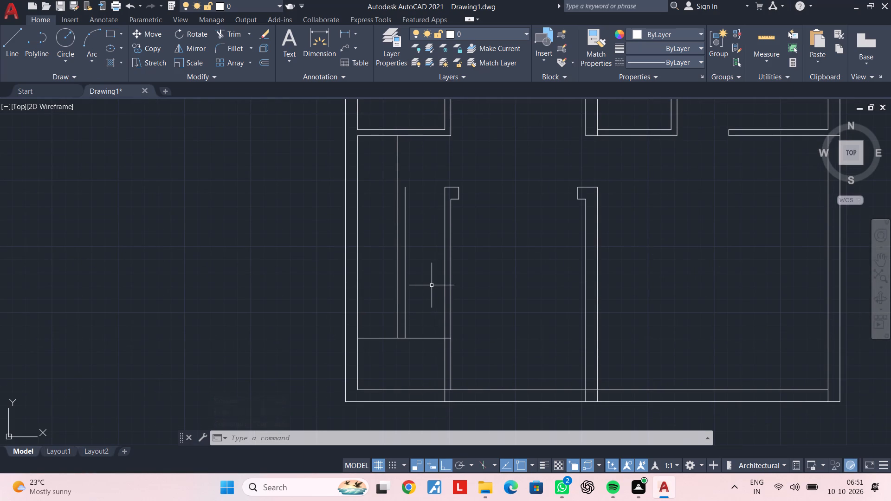
key(Escape)
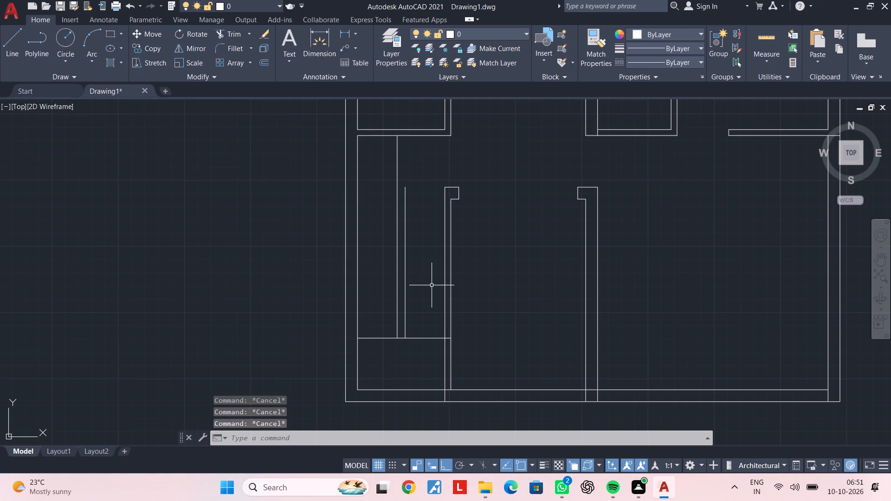
key(Escape)
key(Escape)
text(of 10")
key(Return)
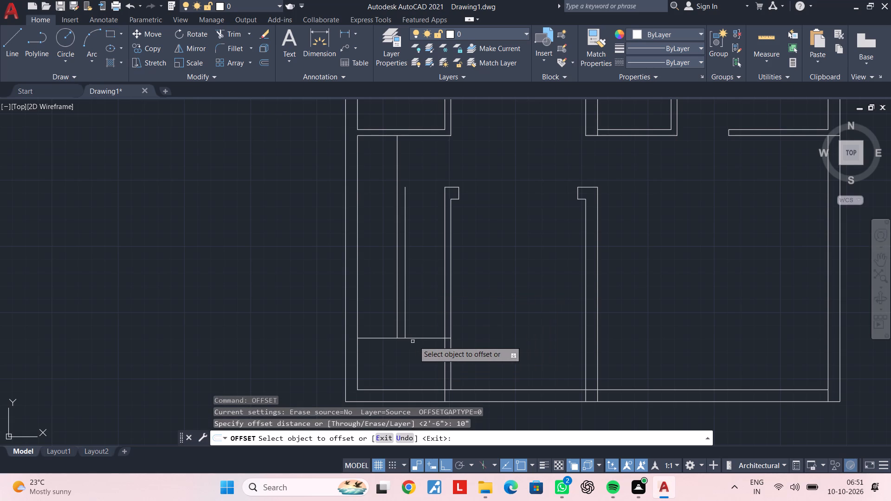
click(424, 338)
click(420, 299)
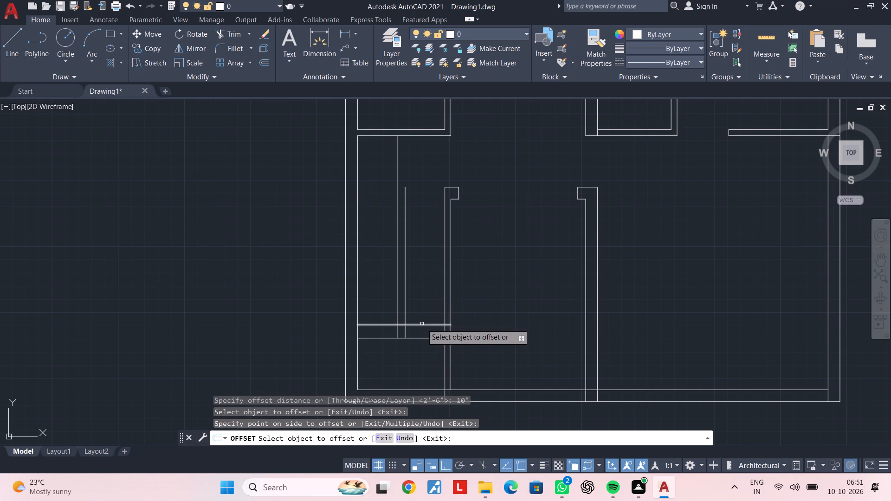
click(422, 324)
click(424, 306)
click(424, 312)
click(426, 271)
click(426, 298)
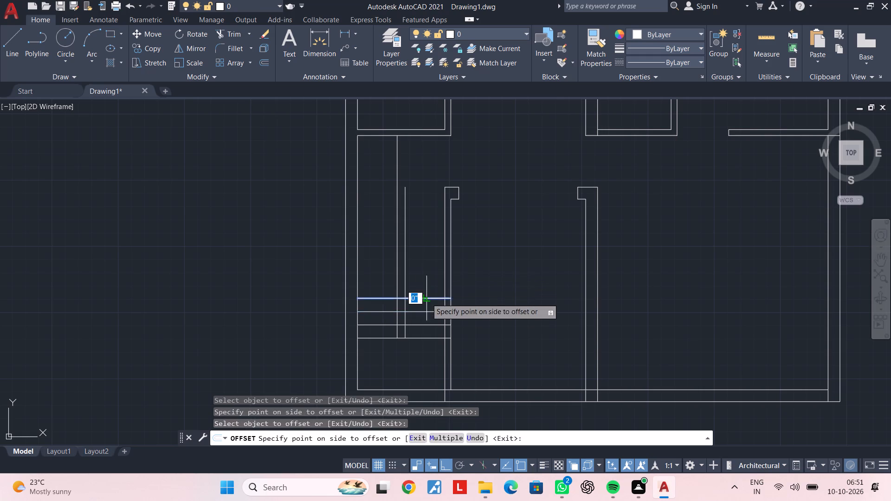
click(422, 269)
click(421, 285)
click(423, 259)
click(422, 272)
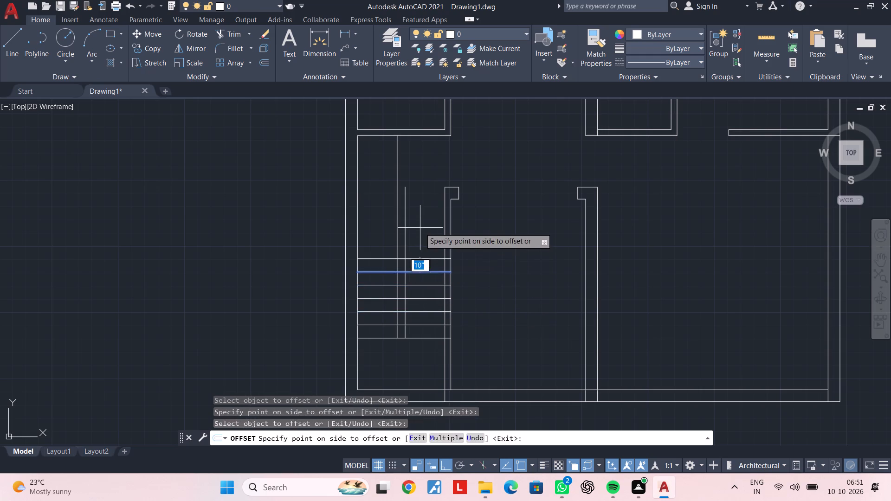
click(420, 228)
click(419, 257)
click(419, 257)
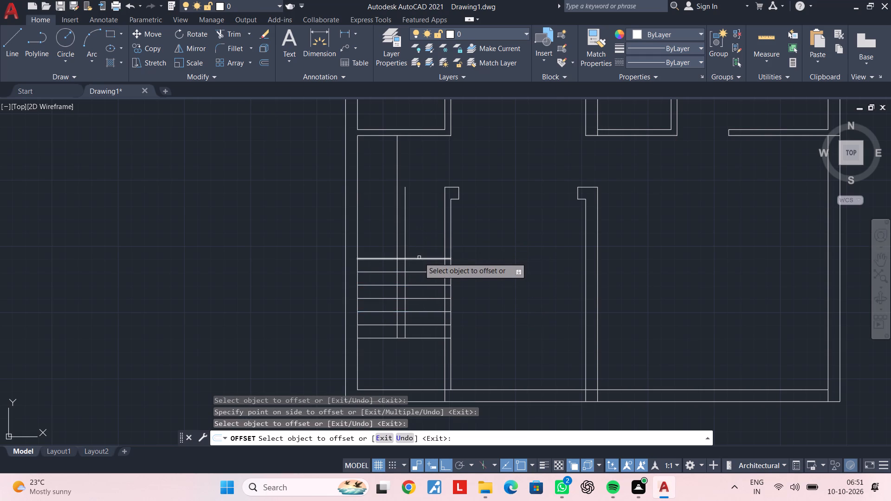
click(419, 257)
click(422, 244)
click(422, 245)
click(424, 224)
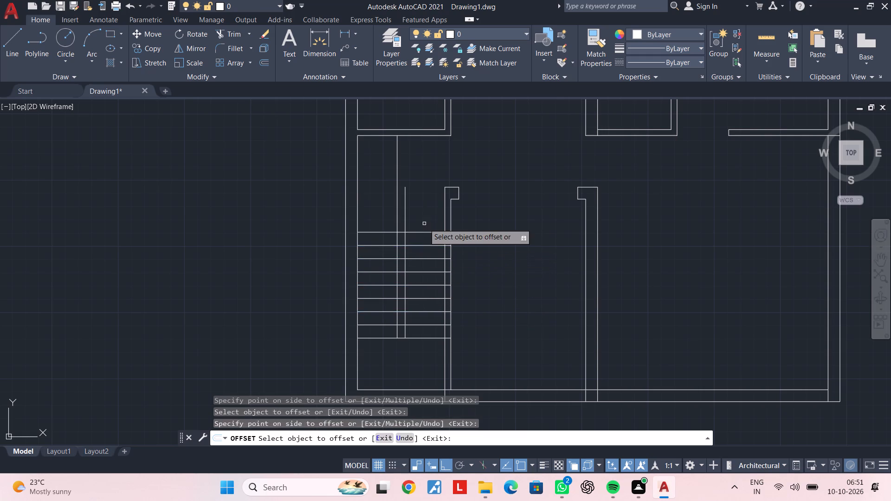
click(424, 231)
click(426, 214)
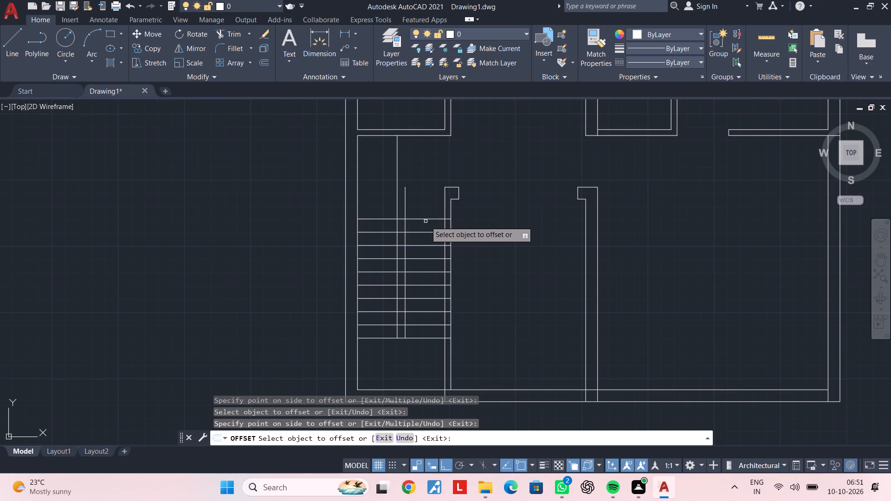
click(426, 218)
click(425, 191)
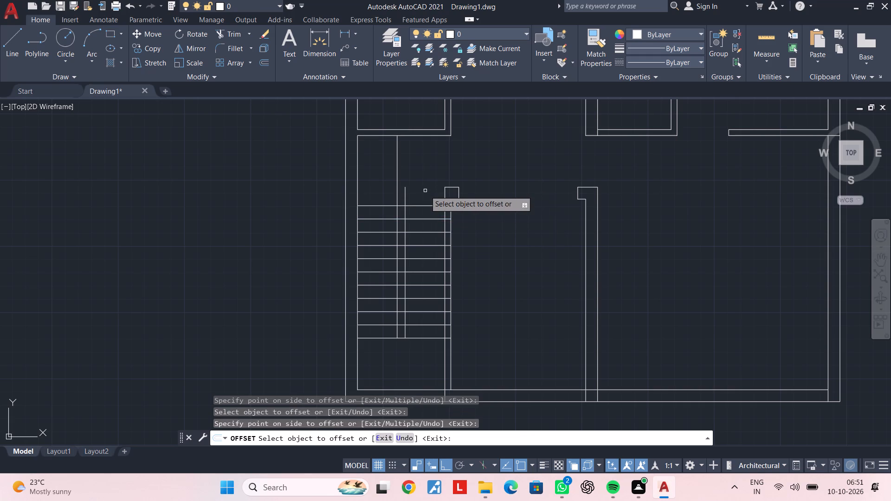
key(Escape)
key(Escape)
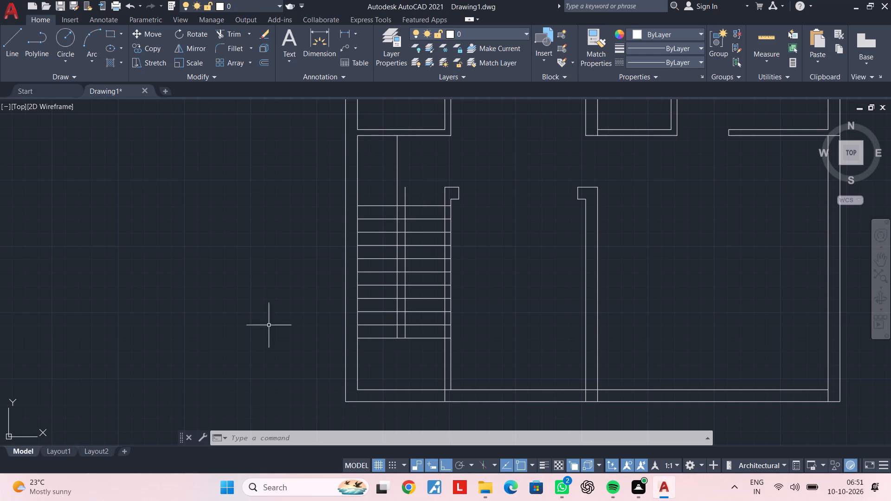
Delete the ten 10" tread lines above the narrow lower-left room's horizontal line.
scroll(413, 338, up, 2)
click(433, 353)
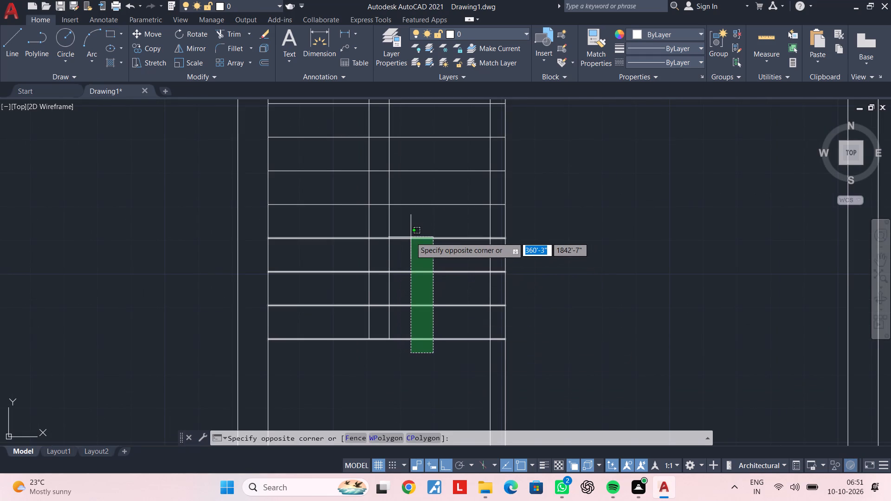
middle_drag(408, 210, 377, 291)
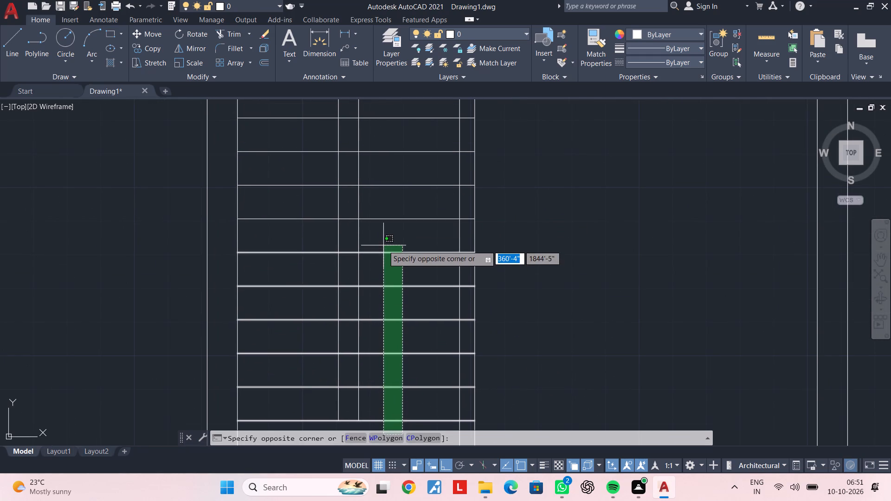
middle_drag(387, 175, 370, 251)
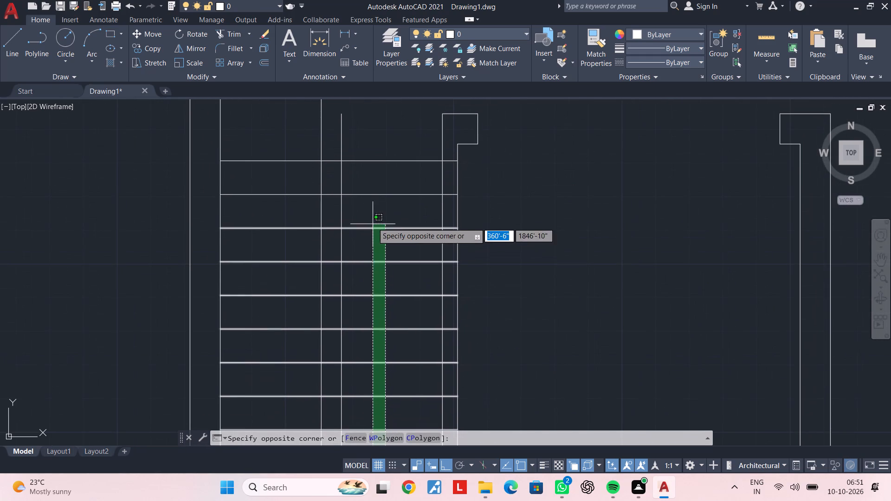
key(Escape)
scroll(390, 258, down, 3)
middle_click(390, 255)
scroll(391, 274, up, 3)
middle_drag(387, 346, 414, 290)
click(407, 361)
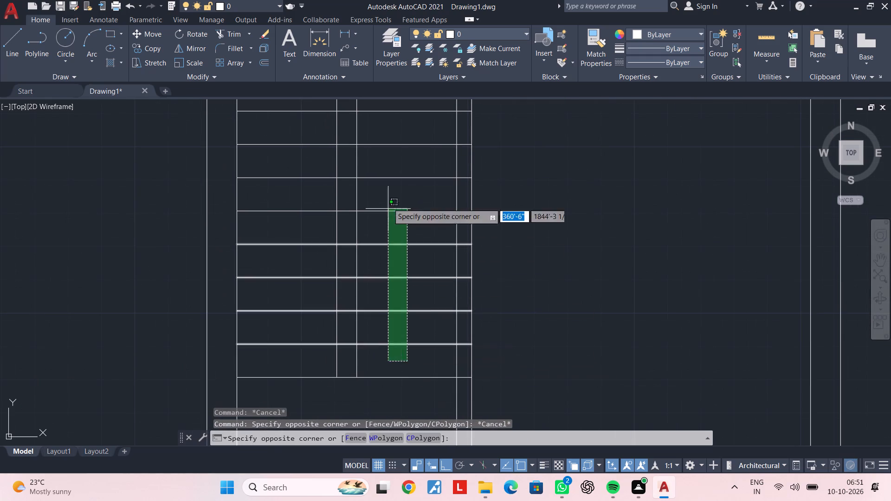
middle_drag(387, 181, 375, 282)
click(380, 137)
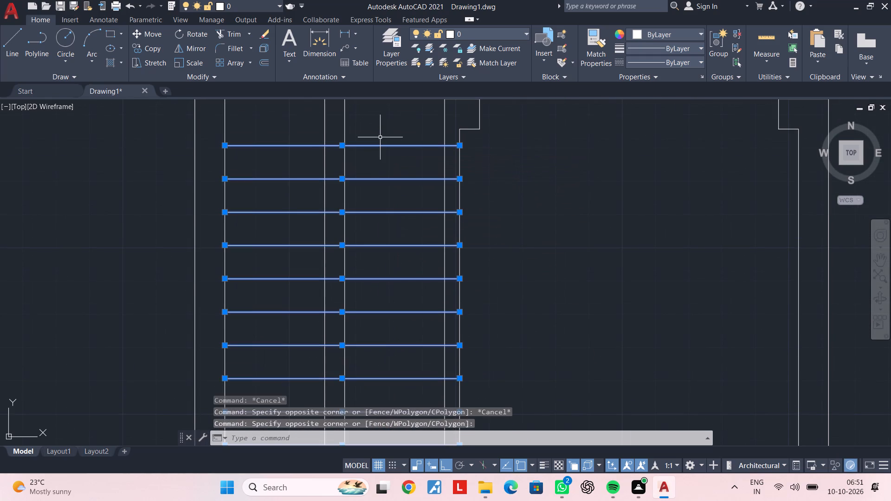
key(Delete)
key(Escape)
key(Escape)
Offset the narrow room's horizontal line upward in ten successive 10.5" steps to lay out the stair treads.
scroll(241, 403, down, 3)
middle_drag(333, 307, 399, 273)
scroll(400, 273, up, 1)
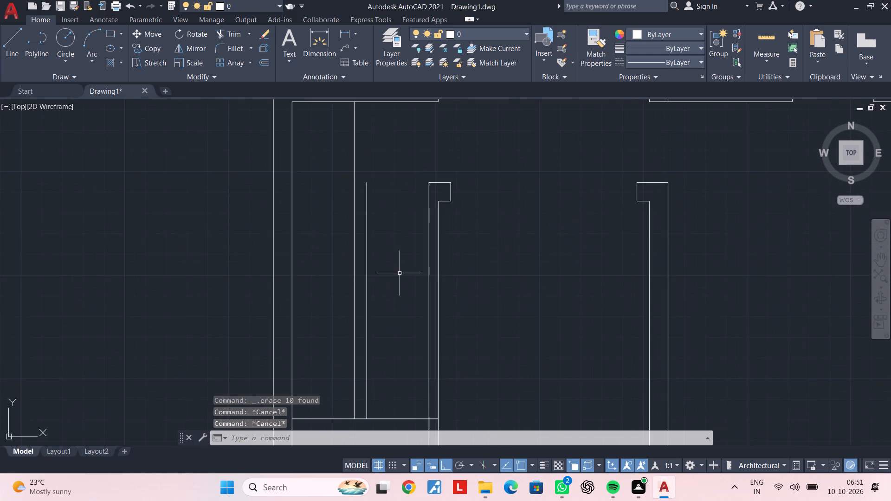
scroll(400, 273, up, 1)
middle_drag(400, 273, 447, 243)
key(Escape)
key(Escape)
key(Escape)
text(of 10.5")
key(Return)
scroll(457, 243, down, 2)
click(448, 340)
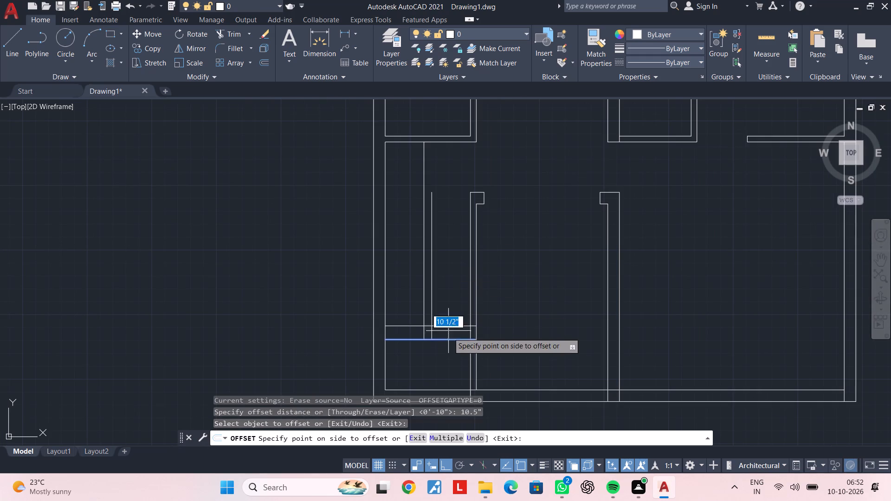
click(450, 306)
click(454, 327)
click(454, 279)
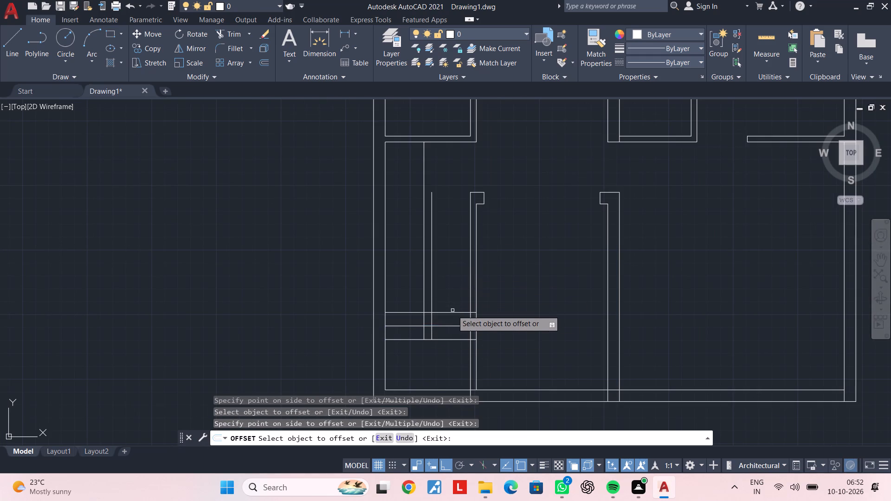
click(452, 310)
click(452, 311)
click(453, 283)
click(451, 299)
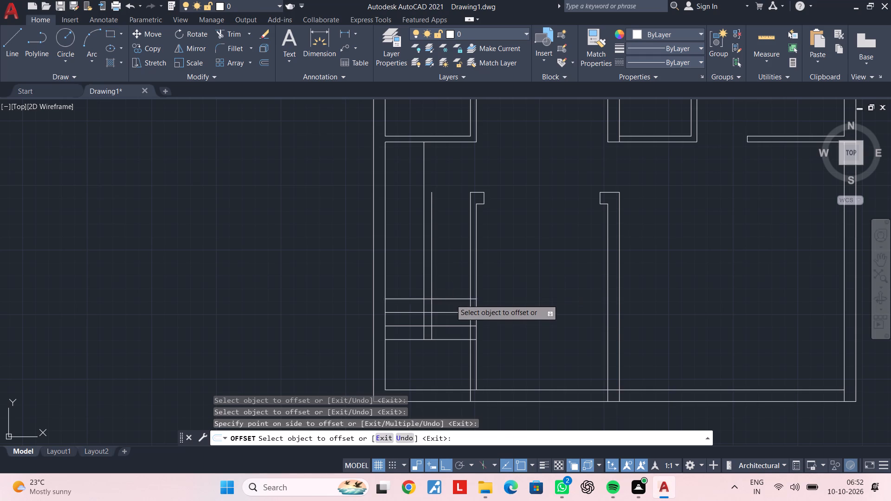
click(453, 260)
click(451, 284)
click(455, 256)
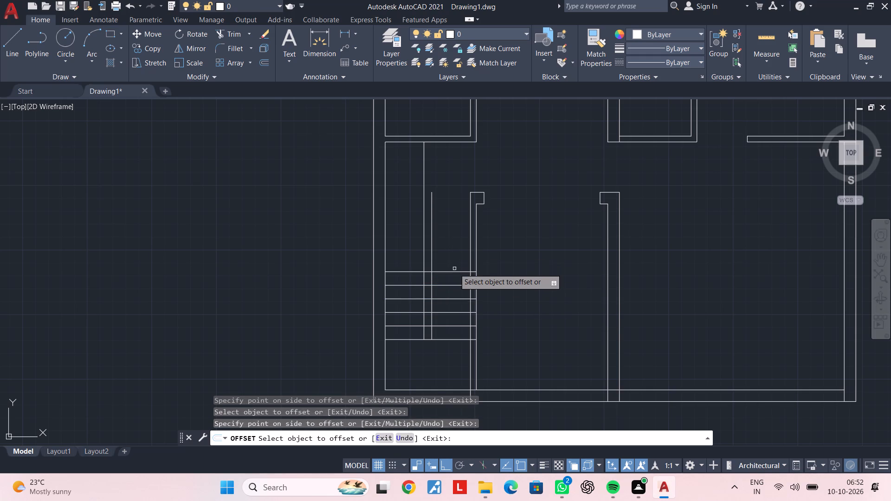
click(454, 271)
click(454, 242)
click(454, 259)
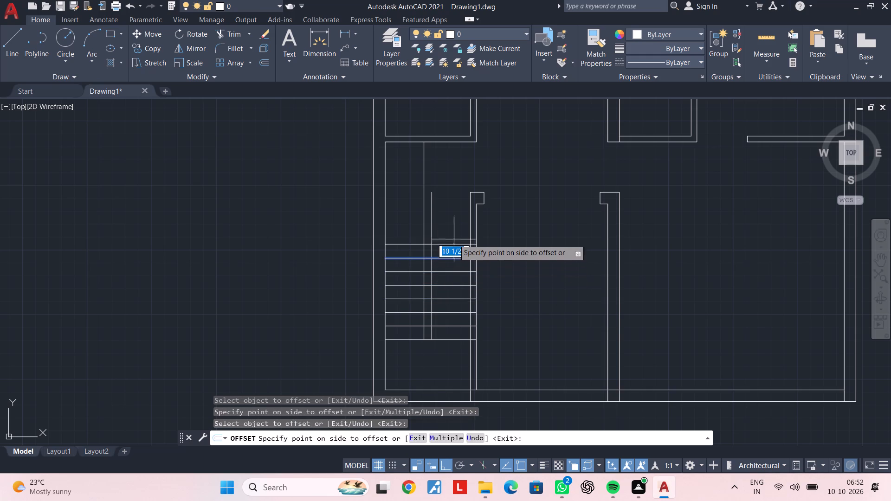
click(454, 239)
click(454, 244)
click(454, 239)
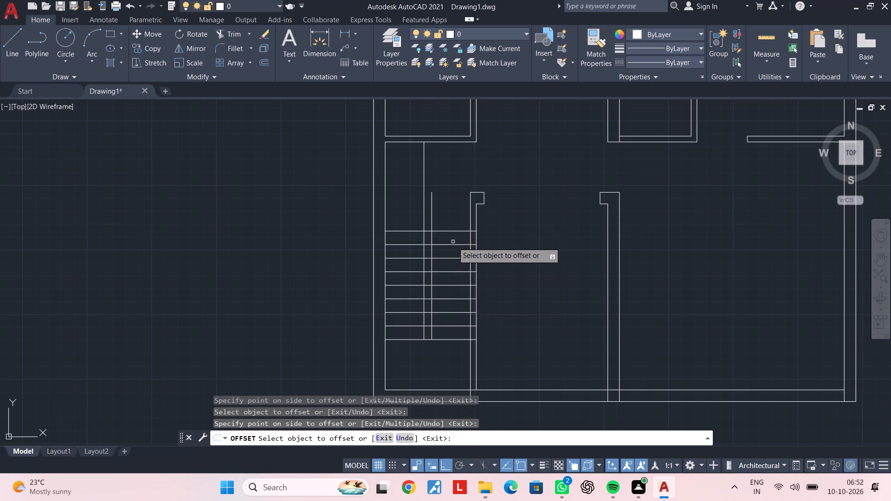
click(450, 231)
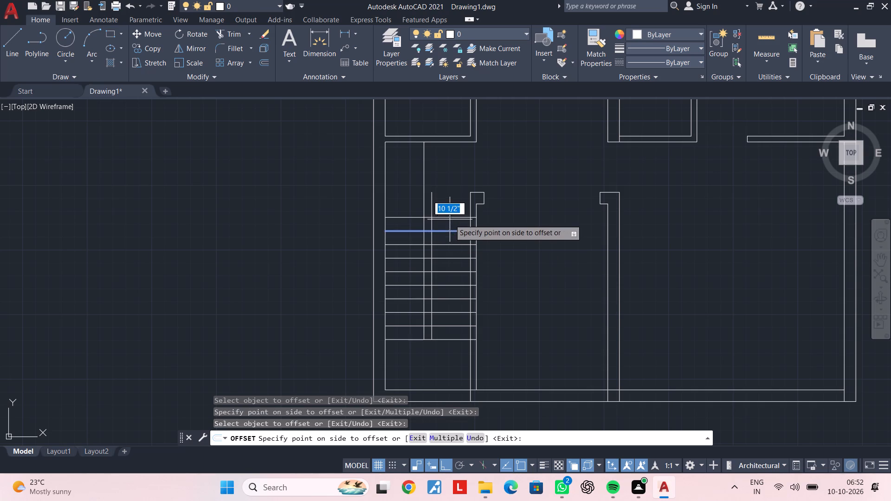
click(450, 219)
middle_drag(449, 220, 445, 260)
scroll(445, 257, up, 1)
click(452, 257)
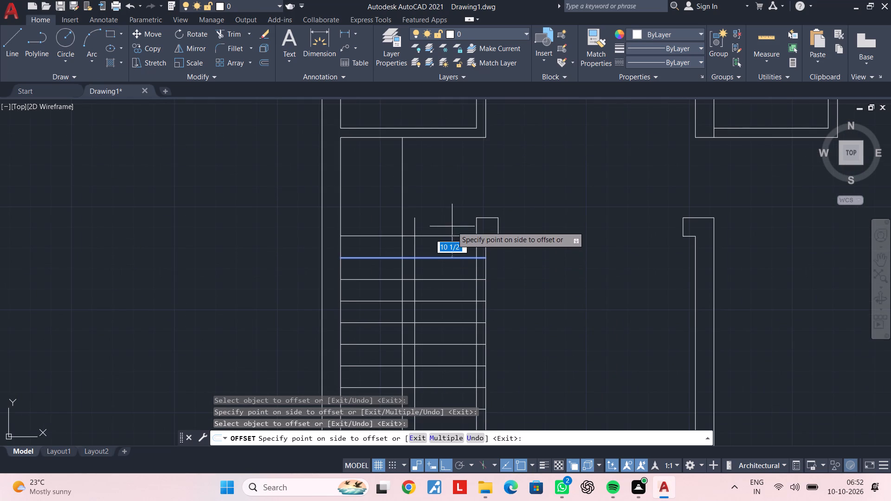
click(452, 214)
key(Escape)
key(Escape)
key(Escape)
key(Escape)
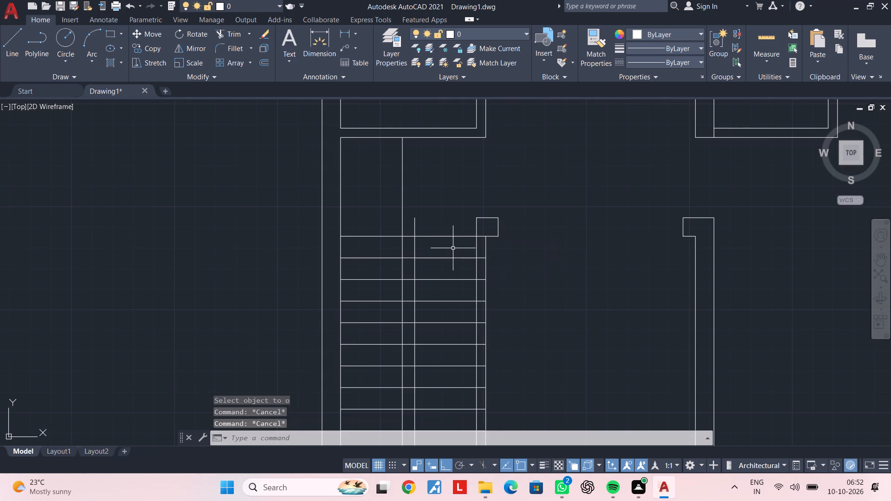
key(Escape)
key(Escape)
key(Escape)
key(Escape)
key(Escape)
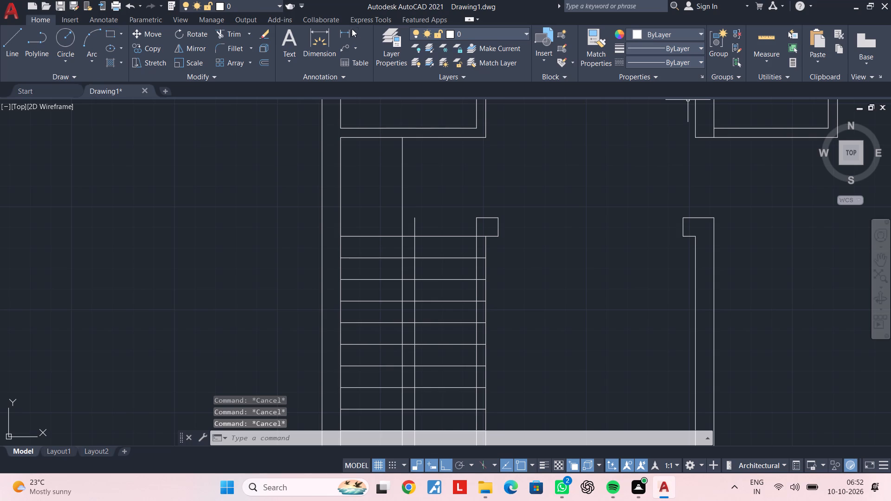
Measure the vertical distance from the topmost tread line to the top corner of the adjoining wall end.
click(348, 30)
scroll(467, 241, up, 3)
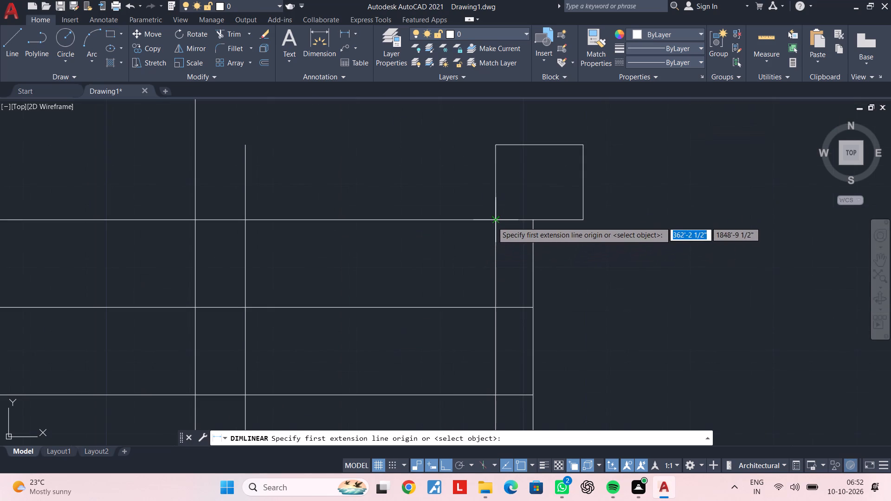
click(492, 221)
click(496, 146)
key(Escape)
scroll(466, 154, down, 4)
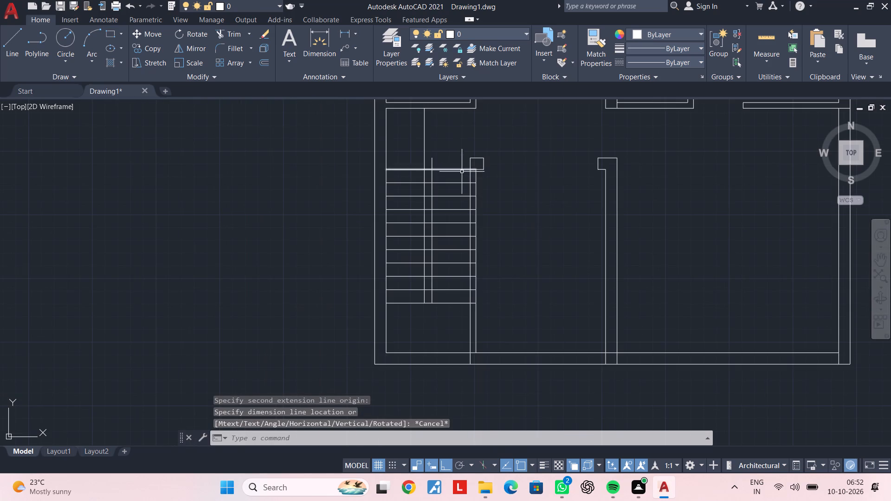
scroll(457, 175, up, 3)
scroll(457, 175, down, 2)
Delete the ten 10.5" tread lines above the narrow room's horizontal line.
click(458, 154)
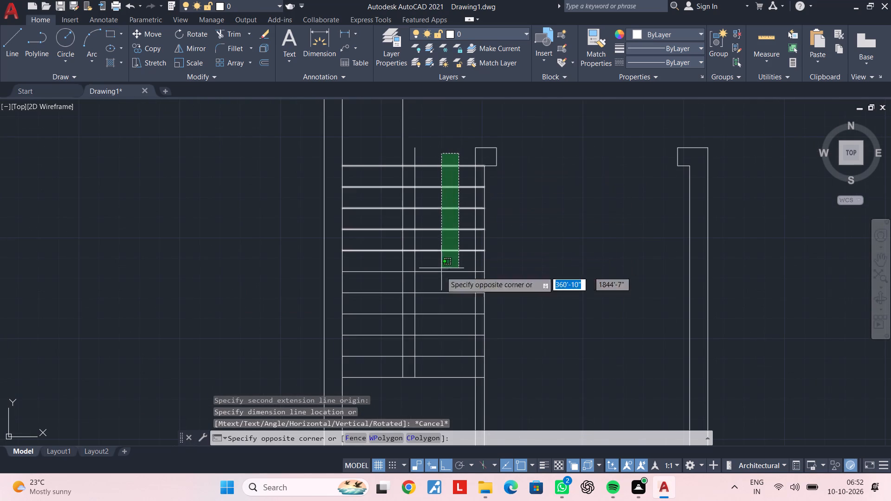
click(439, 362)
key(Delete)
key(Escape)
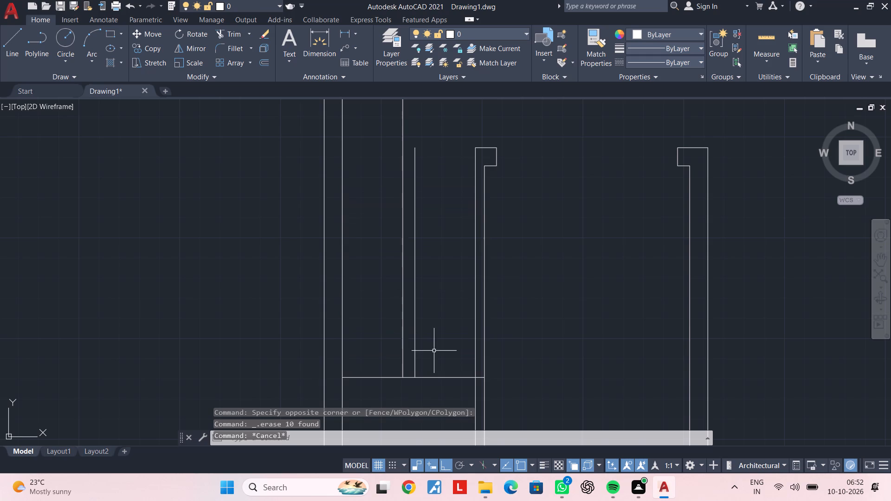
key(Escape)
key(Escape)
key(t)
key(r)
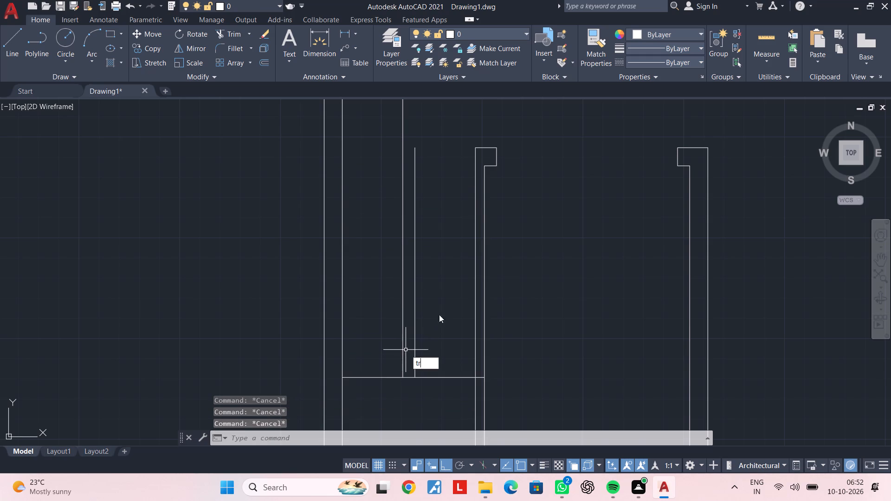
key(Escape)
Draw a 5'-6" horizontal line from the stair-side top corner of the wall end across to the narrow room's opposite wall.
middle_drag(443, 256, 429, 283)
text(l)
key(space)
scroll(453, 172, up, 1)
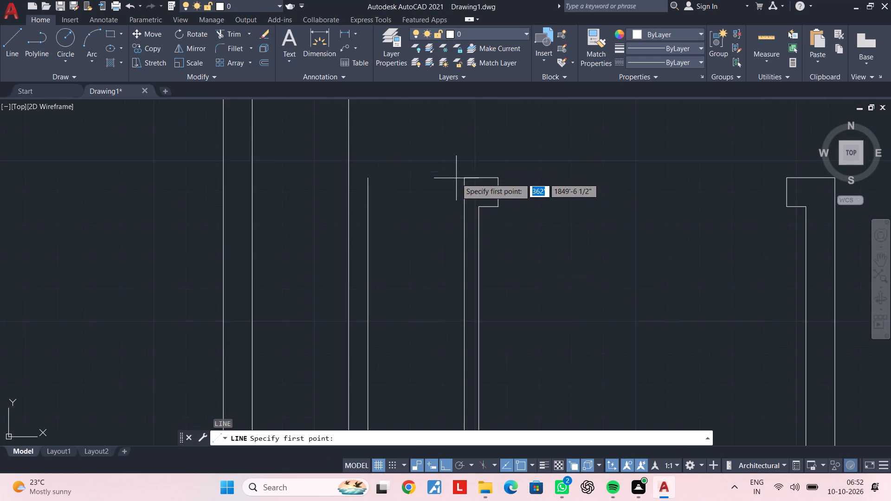
scroll(456, 178, up, 1)
click(470, 179)
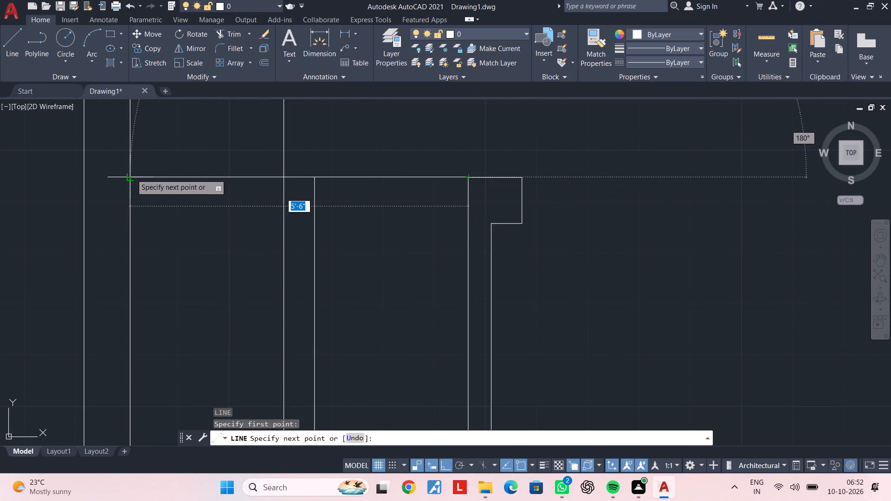
click(129, 178)
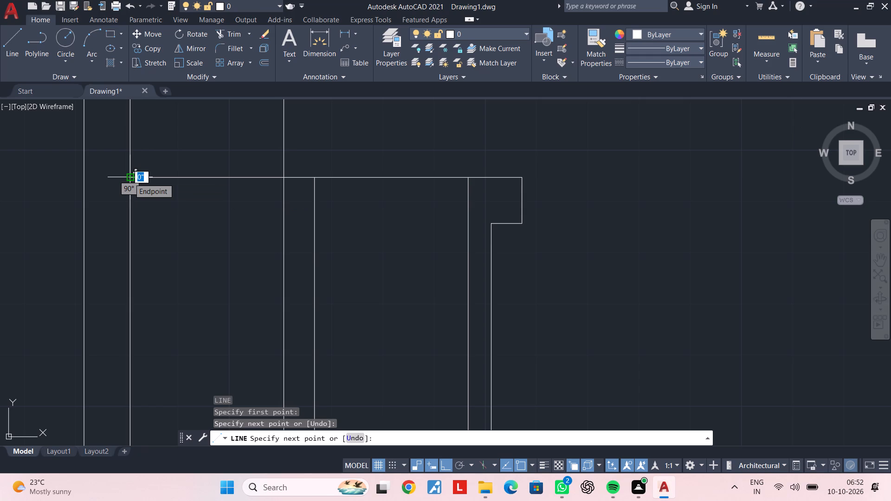
key(Escape)
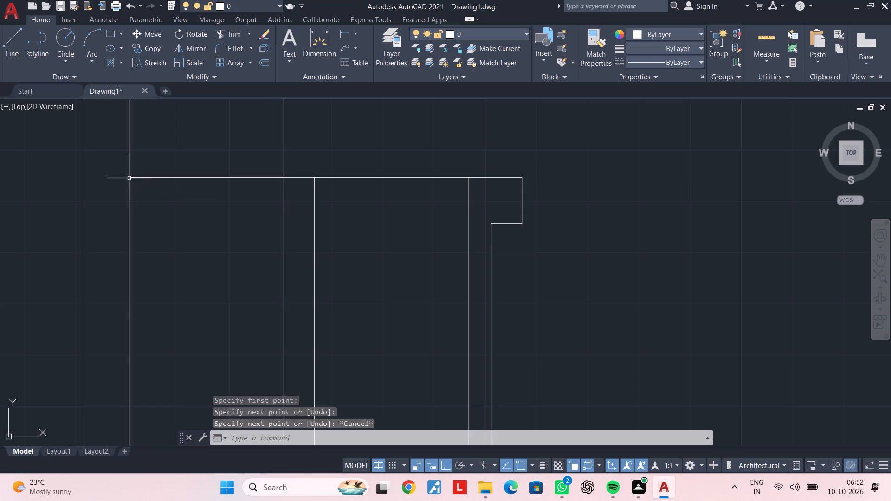
key(Escape)
key(Escape)
Offset the line across the top of the narrow stair room downward in five successive 11" steps as stair treads.
scroll(375, 259, down, 2)
middle_drag(390, 255, 378, 218)
key(Escape)
key(Escape)
key(Escape)
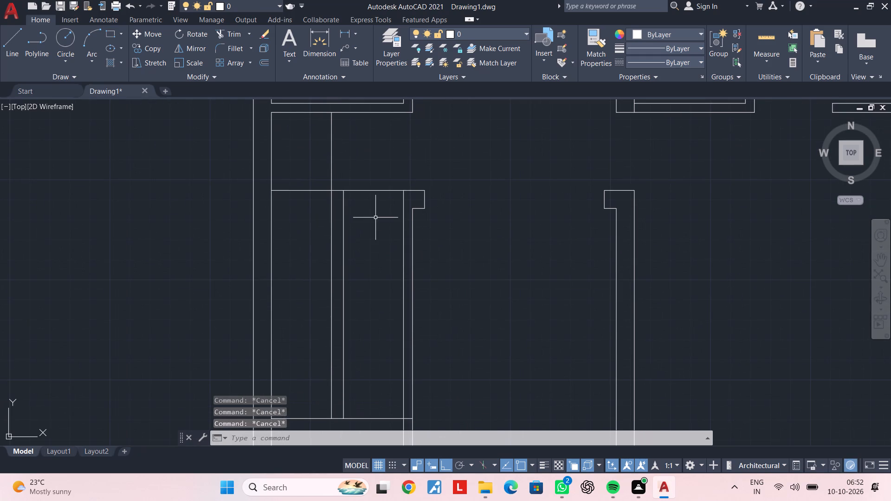
text(of)
key(space)
text(11)
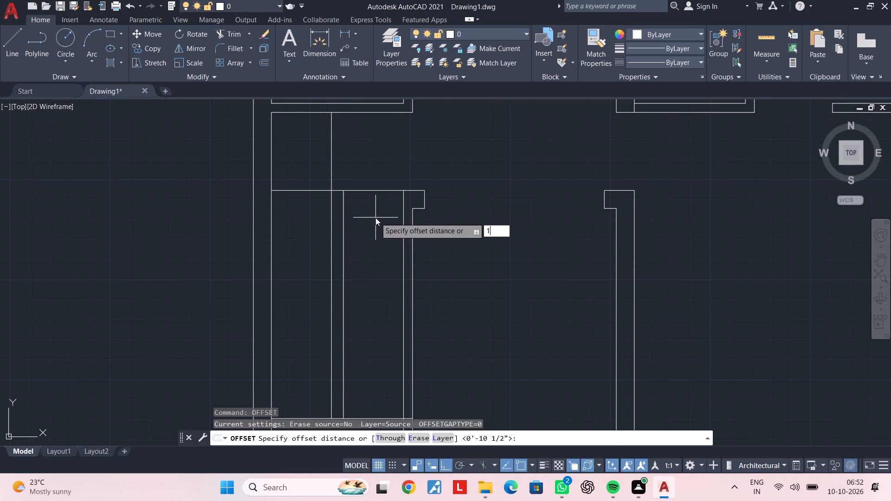
key(shift+quotedbl)
key(Return)
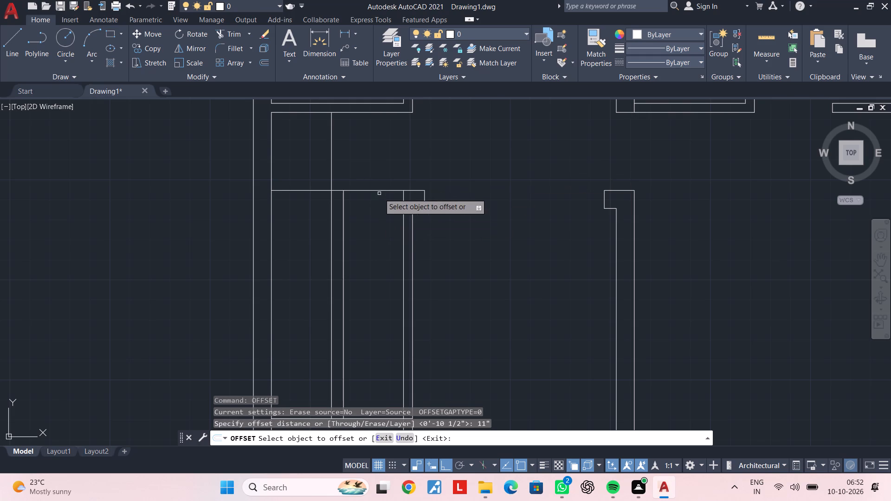
click(379, 190)
click(382, 219)
click(381, 212)
click(382, 234)
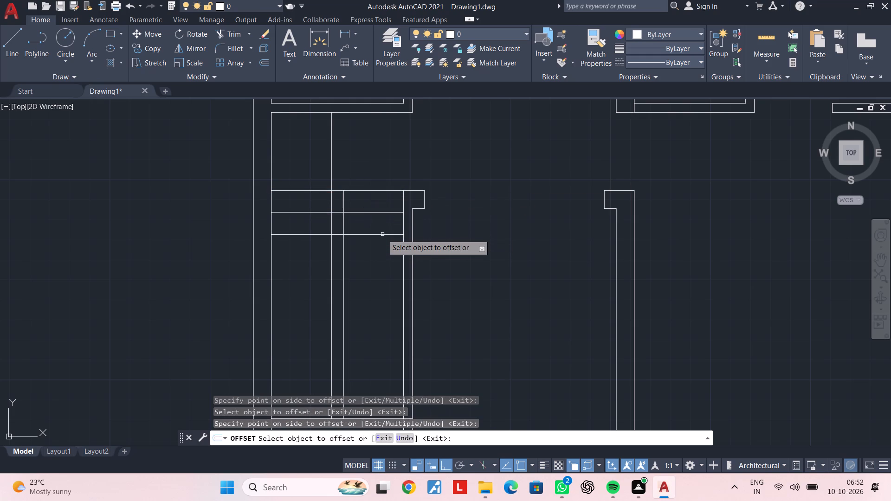
click(383, 236)
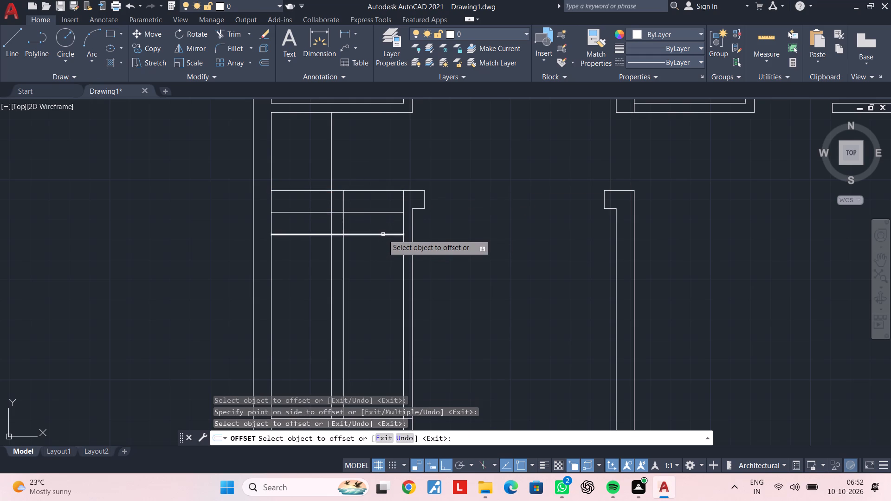
click(383, 234)
click(384, 251)
scroll(385, 265, down, 1)
middle_drag(385, 265, 411, 220)
scroll(412, 219, up, 2)
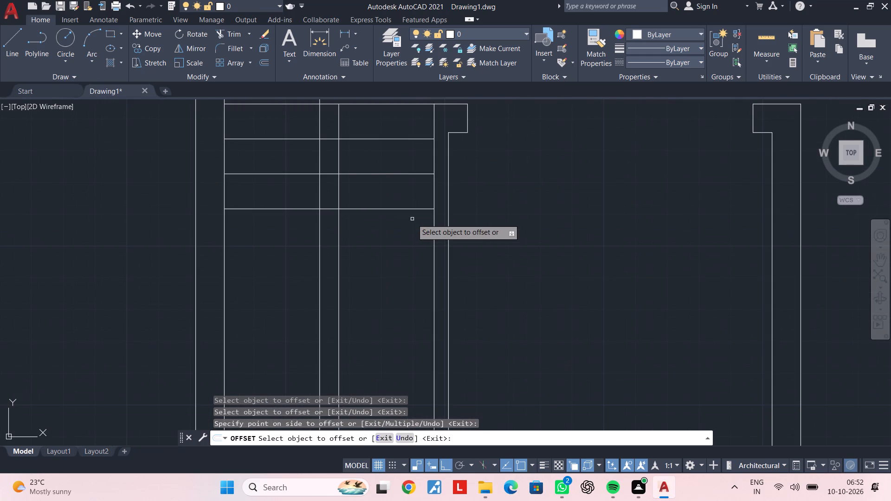
click(412, 209)
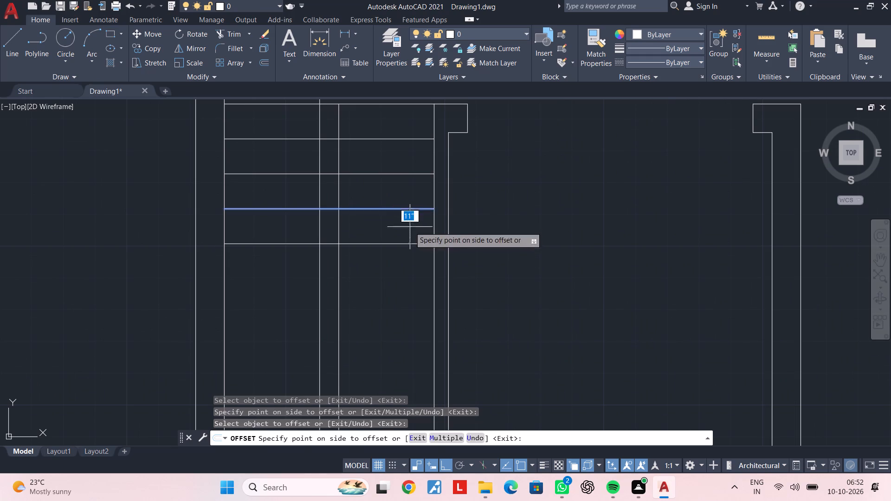
click(410, 229)
click(407, 243)
click(404, 265)
Offset the lowest tread line downward in five more successive 11" steps, ending just above the room's old horizontal line.
middle_drag(404, 266, 422, 230)
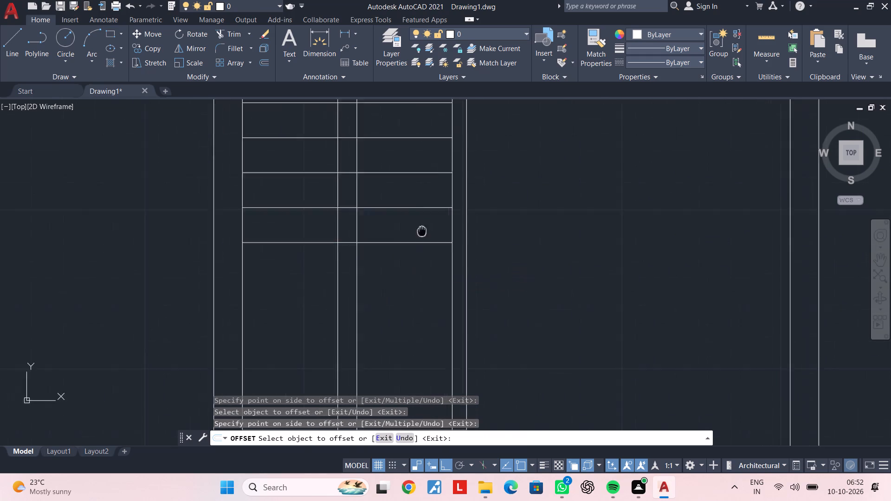
middle_drag(422, 230, 429, 183)
click(411, 196)
click(414, 230)
click(413, 229)
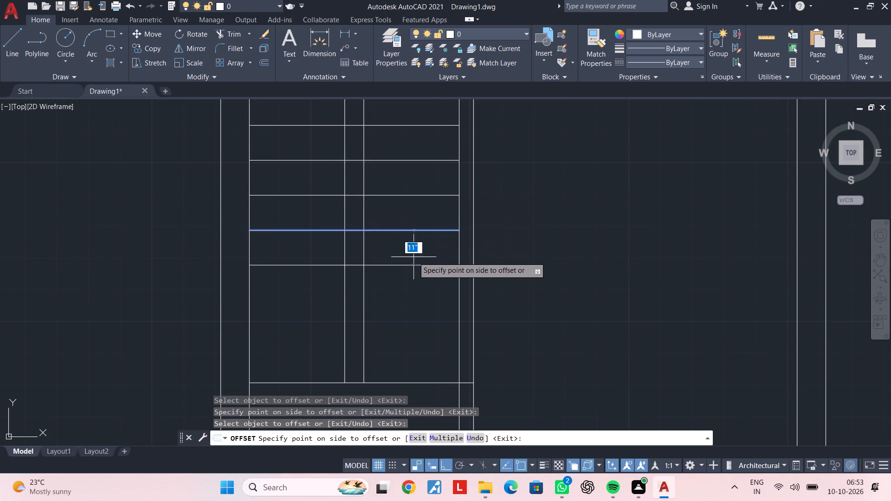
click(413, 257)
click(413, 264)
click(413, 289)
click(412, 301)
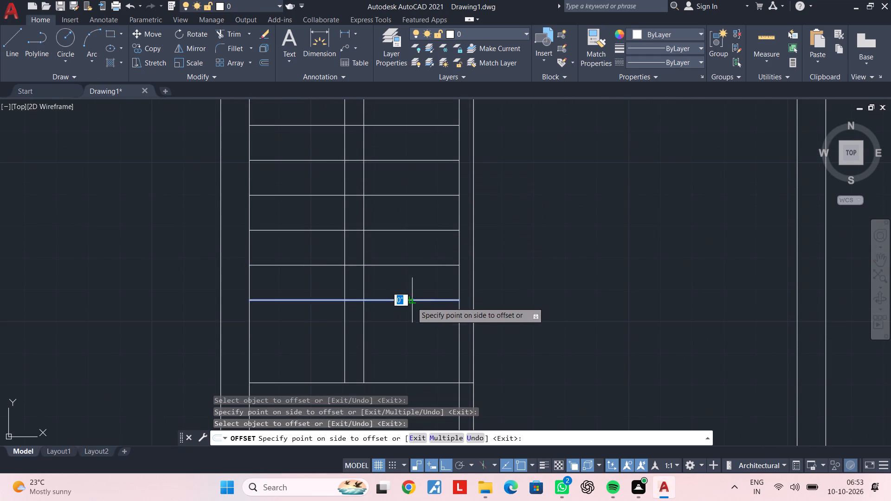
click(411, 321)
scroll(433, 340, down, 1)
middle_drag(439, 324, 466, 275)
scroll(459, 278, up, 2)
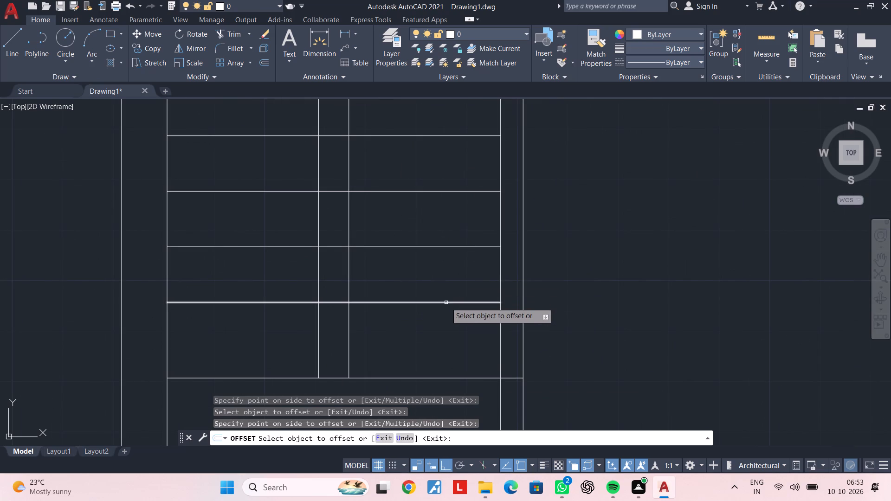
click(446, 302)
click(446, 346)
scroll(446, 346, down, 1)
middle_drag(458, 309, 467, 269)
key(Escape)
key(Escape)
key(Escape)
key(Escape)
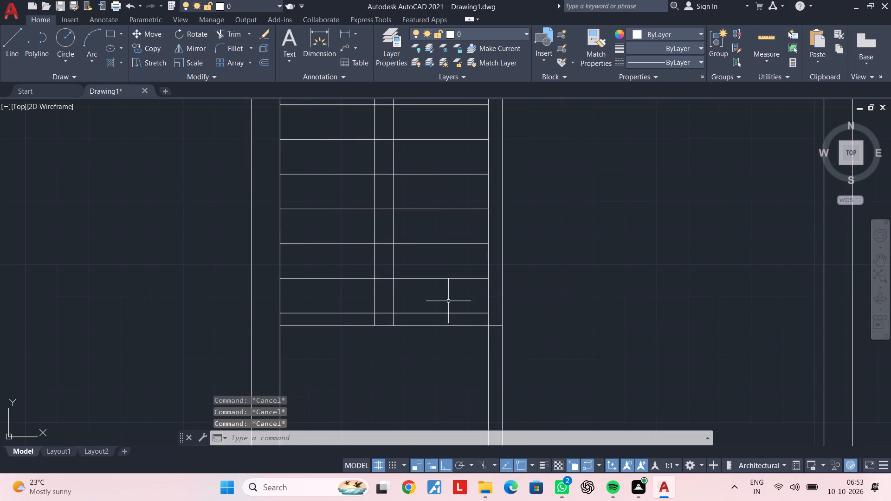
Trim the two central vertical line ends below the lowest tread, and the old horizontal line across the stair room beneath it.
key(t)
key(r)
key(space)
scroll(402, 325, up, 3)
drag(403, 309, 399, 309)
click(256, 311)
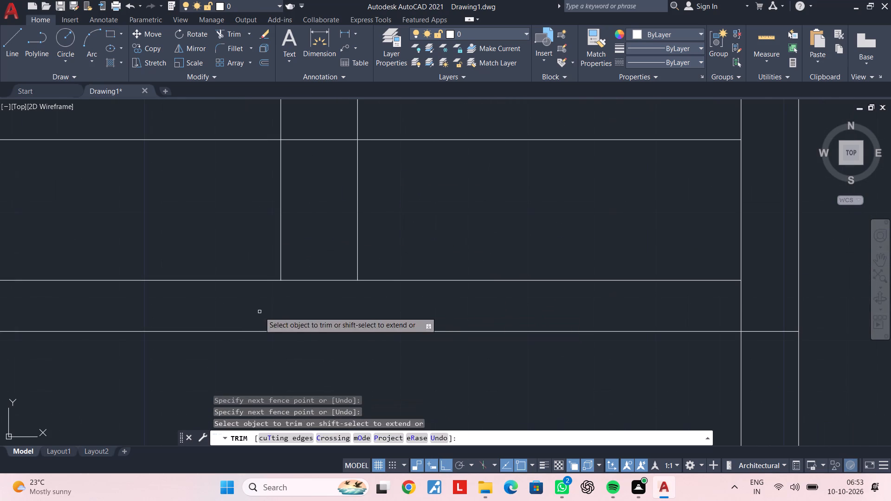
click(383, 315)
click(354, 348)
Trim the stair room's side wall lines below the short cap segment, including the stub running through the outer wall.
scroll(378, 340, down, 4)
middle_drag(392, 331, 396, 281)
scroll(461, 325, up, 1)
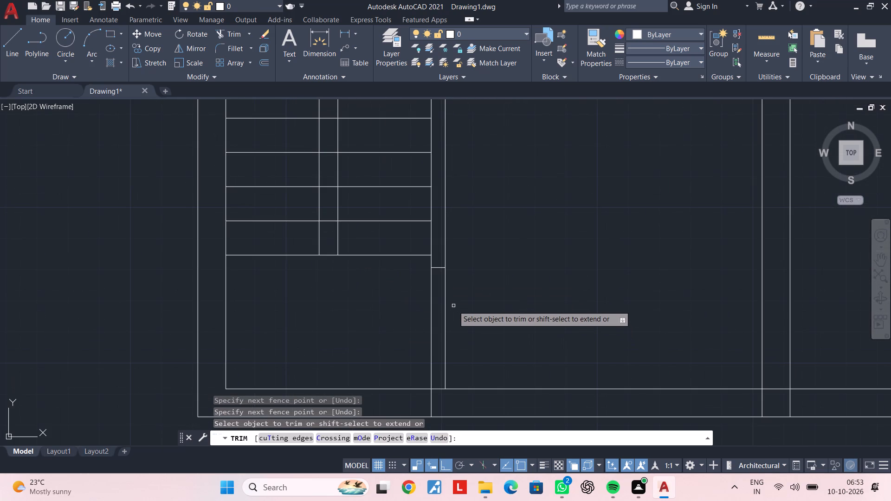
scroll(439, 276, up, 3)
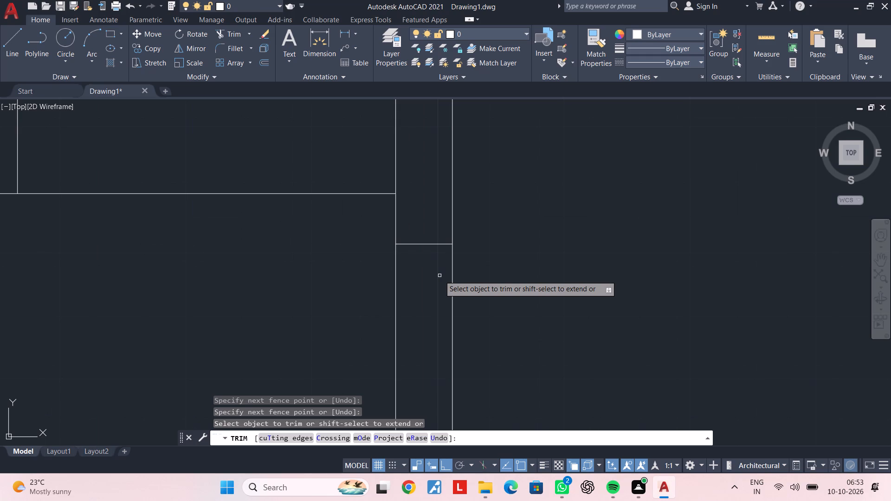
scroll(442, 311, down, 3)
middle_drag(453, 301, 485, 259)
click(520, 294)
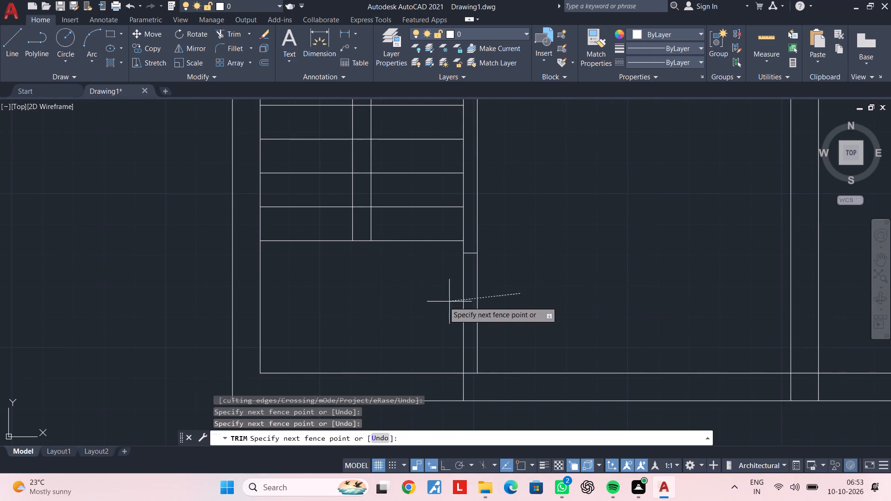
click(432, 302)
click(462, 389)
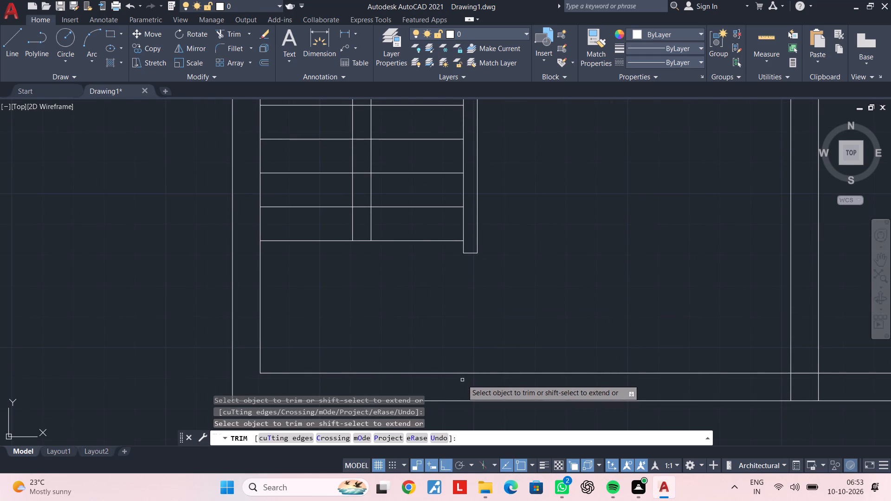
key(Escape)
key(Escape)
key(Escape)
key(Escape)
Draw a vertical line from the stair-side bottom corner of the trimmed wall end down to the outer wall's outer line.
text(l)
key(space)
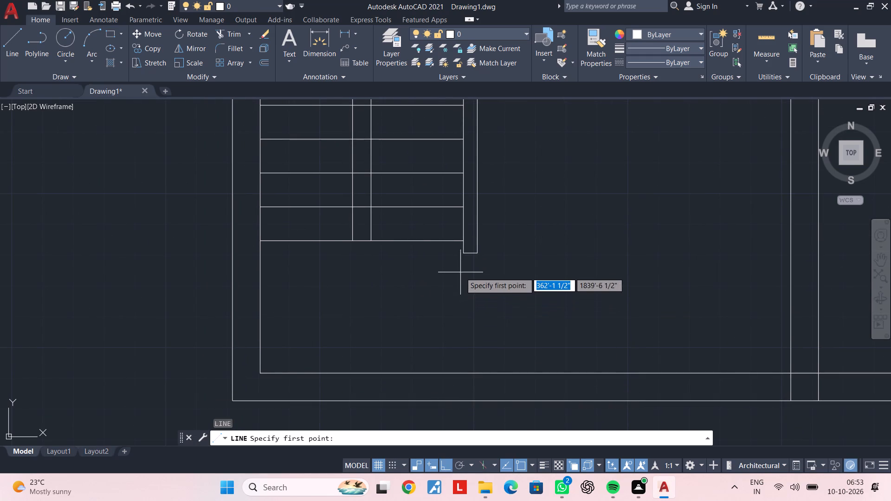
click(462, 255)
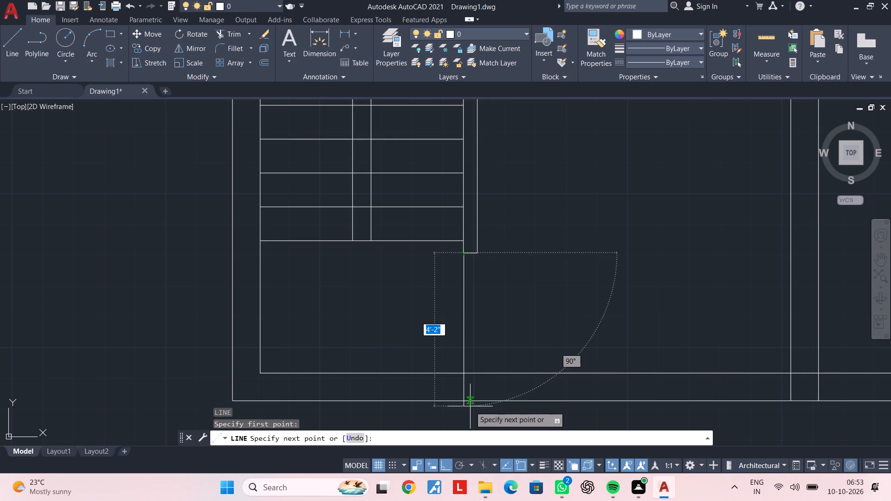
click(463, 401)
key(Escape)
key(Escape)
Trim all the tread lines, including the topmost, out of the gap between the two central vertical stair lines with one fence.
middle_drag(386, 302, 452, 290)
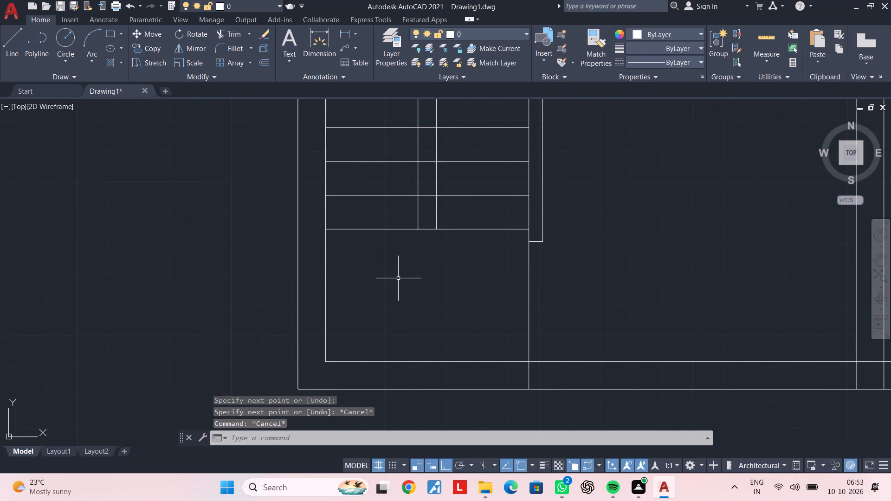
middle_drag(393, 263, 402, 306)
scroll(402, 301, up, 2)
middle_drag(409, 289, 409, 370)
key(Escape)
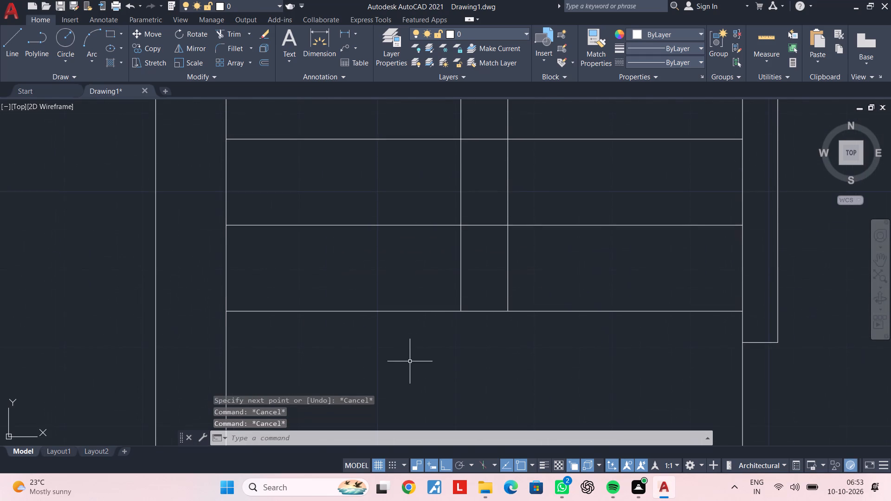
key(Escape)
key(t)
key(r)
key(space)
click(468, 353)
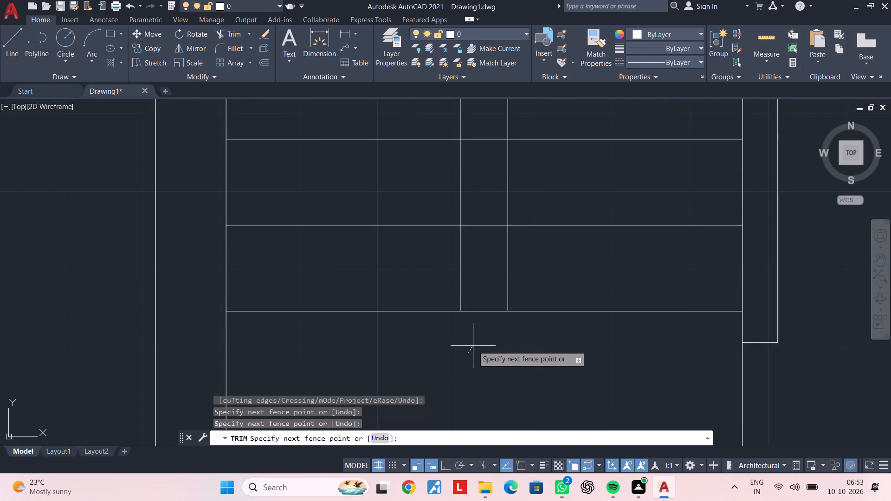
key(Escape)
key(space)
click(485, 341)
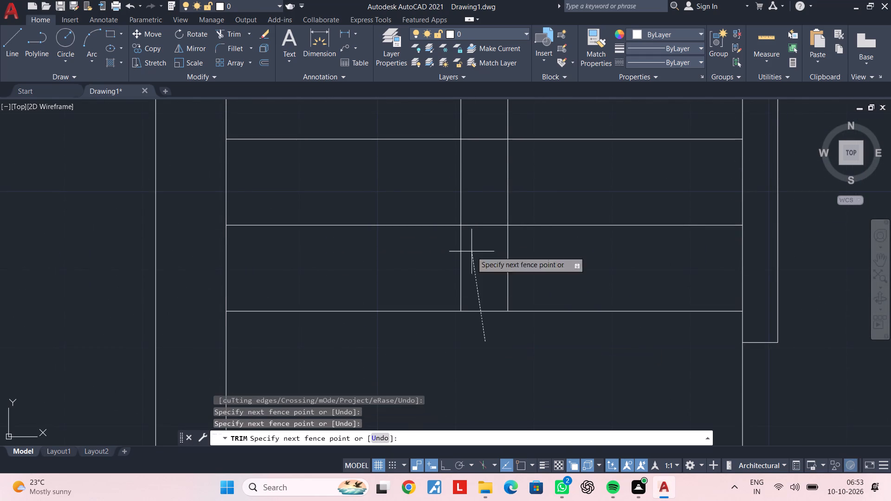
scroll(465, 150, down, 3)
middle_drag(469, 139, 476, 334)
scroll(475, 229, up, 2)
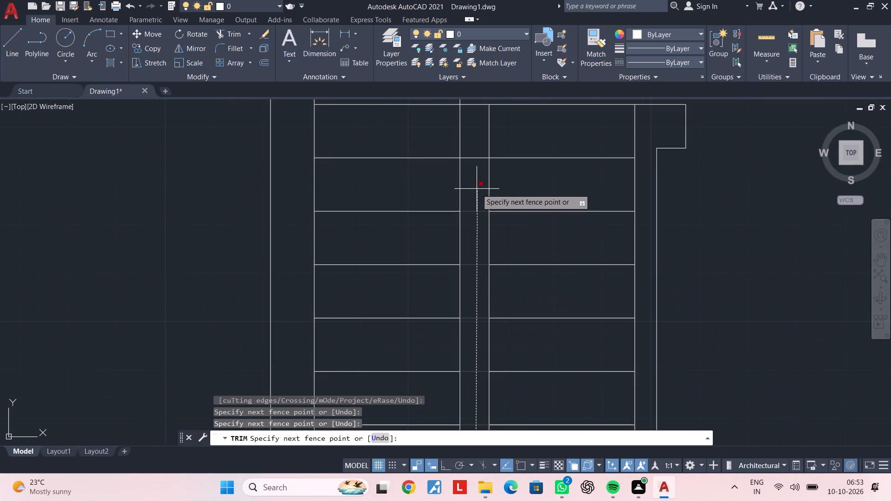
middle_drag(469, 154, 474, 215)
scroll(478, 201, up, 1)
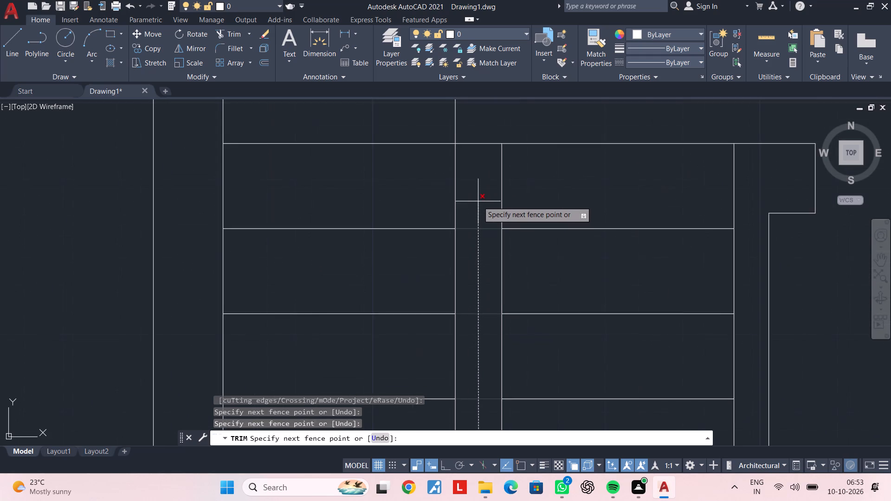
middle_drag(478, 201, 474, 295)
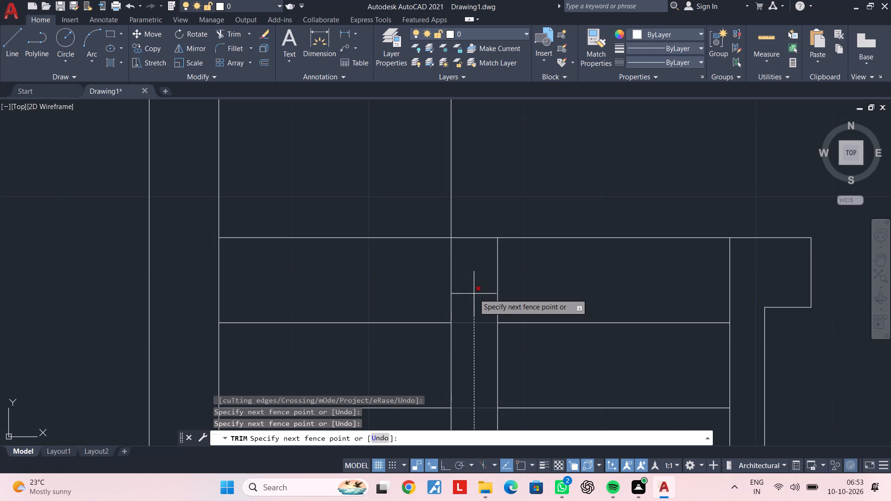
click(465, 212)
key(Escape)
key(Escape)
key(Escape)
key(Escape)
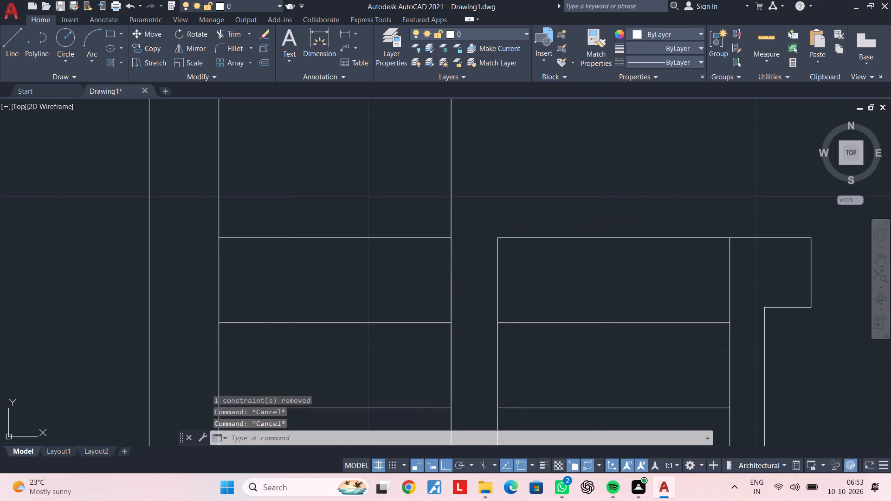
Trim the central vertical line extending above the topmost tread.
key(space)
click(476, 193)
click(411, 197)
scroll(411, 199, down, 2)
middle_drag(413, 201, 418, 257)
key(Escape)
key(Escape)
key(Escape)
Draw a horizontal line closing the top of the central gap between the two stair flights.
text(l)
key(space)
scroll(434, 286, up, 3)
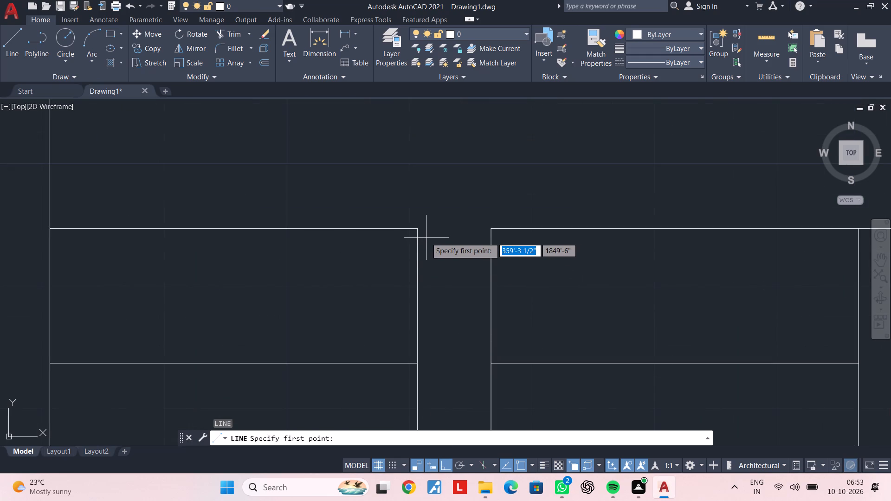
scroll(426, 238, up, 2)
click(399, 214)
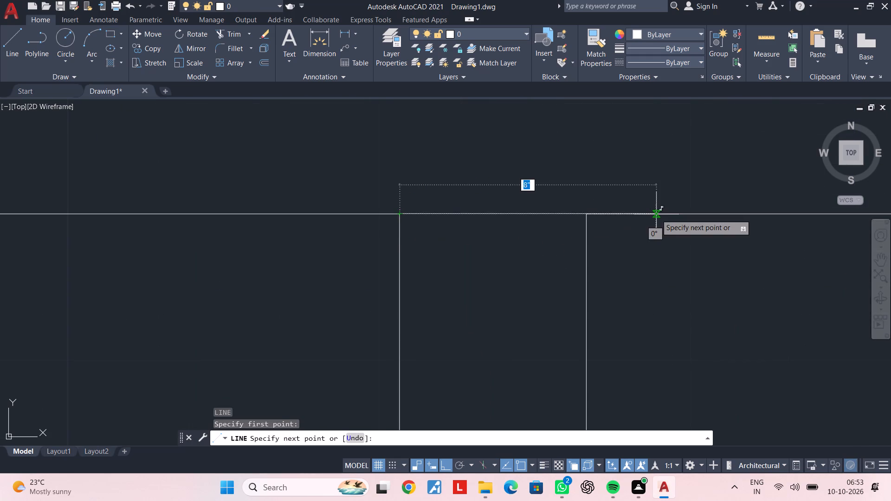
click(584, 215)
key(Escape)
scroll(515, 261, down, 4)
Draw a horizontal line closing the bottom of the central gap, level with the lowest treads.
middle_drag(515, 265, 511, 109)
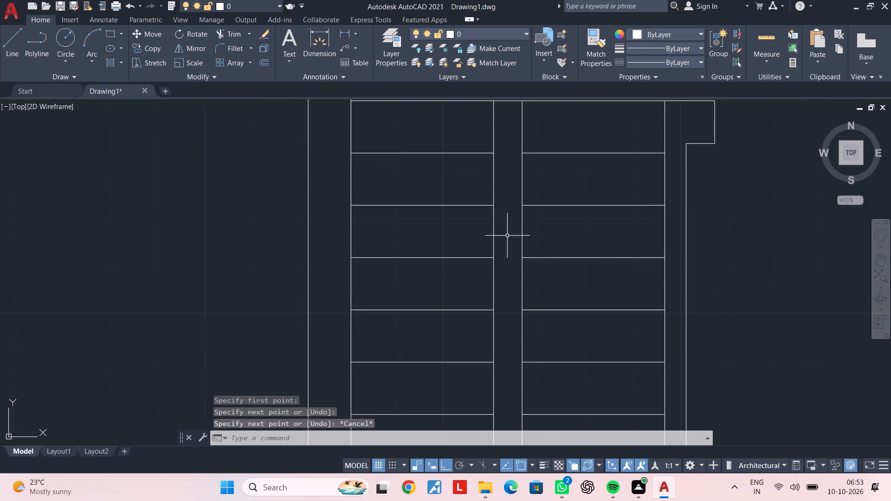
scroll(507, 238, down, 2)
middle_drag(506, 238, 494, 171)
key(space)
scroll(491, 313, up, 3)
click(480, 356)
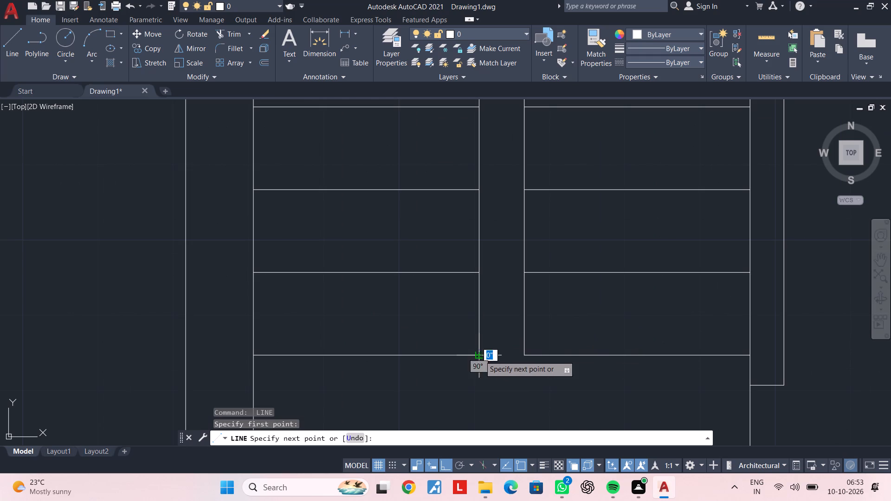
click(521, 356)
key(Escape)
key(Escape)
key(Escape)
Draw a vertical centre line down the gap between the flights, from the midpoint of its top edge to its bottom edge.
scroll(516, 253, down, 2)
middle_drag(513, 268, 473, 463)
scroll(477, 441, up, 1)
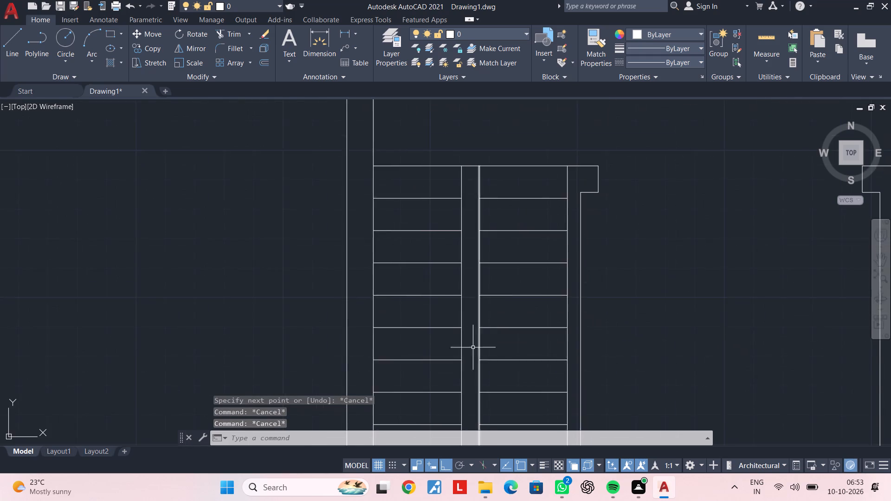
scroll(473, 308, down, 1)
middle_drag(473, 308, 484, 250)
key(Escape)
key(Escape)
text(l)
key(space)
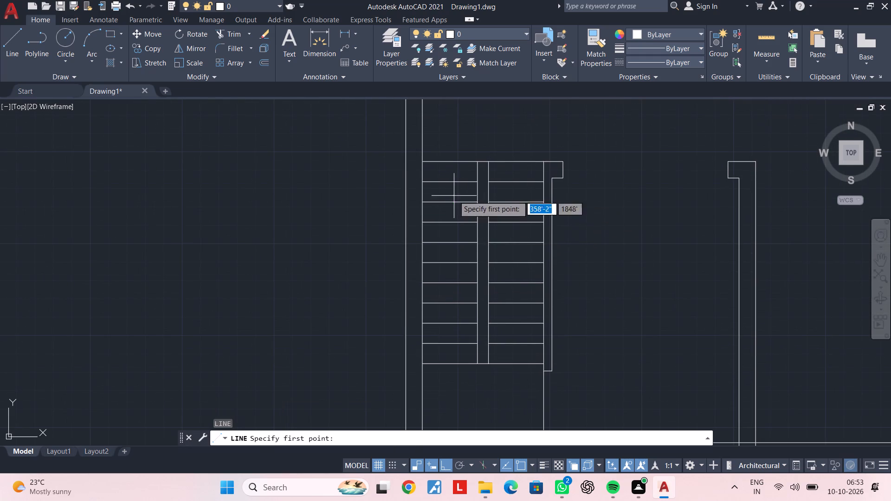
scroll(487, 162, up, 2)
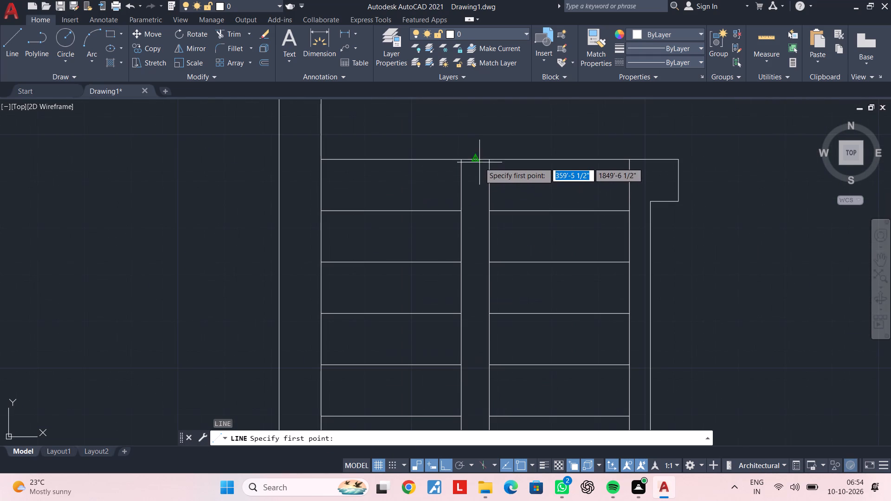
click(474, 160)
scroll(478, 304, down, 2)
middle_drag(478, 304, 483, 180)
scroll(475, 311, up, 2)
click(488, 343)
key(Escape)
key(Escape)
key(Escape)
middle_drag(478, 273, 466, 367)
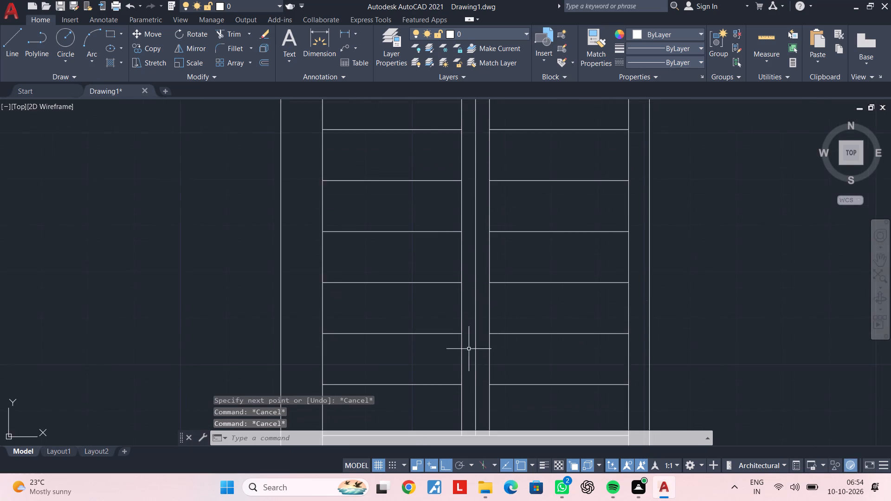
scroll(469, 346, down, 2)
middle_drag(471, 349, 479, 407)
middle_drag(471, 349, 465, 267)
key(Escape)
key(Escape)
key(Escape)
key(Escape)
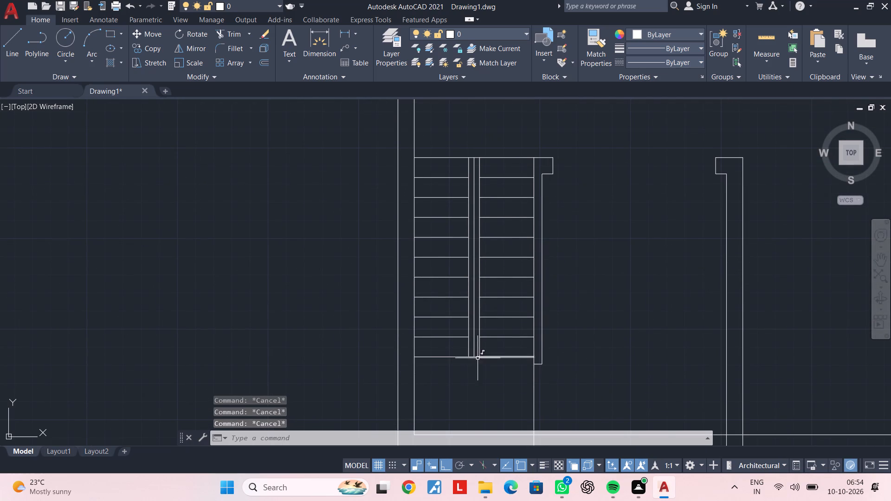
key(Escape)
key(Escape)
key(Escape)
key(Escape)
Trim away the third, fourth and fifth tread lines from the top of the left stair flight.
scroll(455, 368, up, 1)
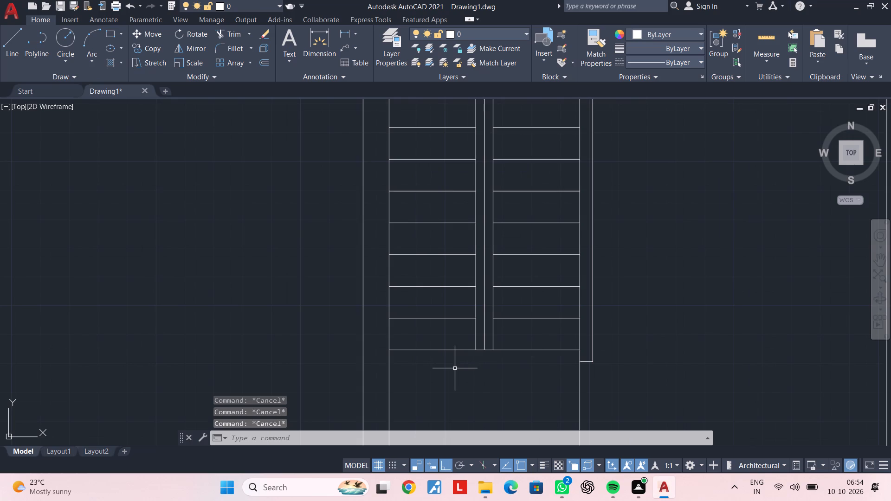
scroll(455, 368, up, 1)
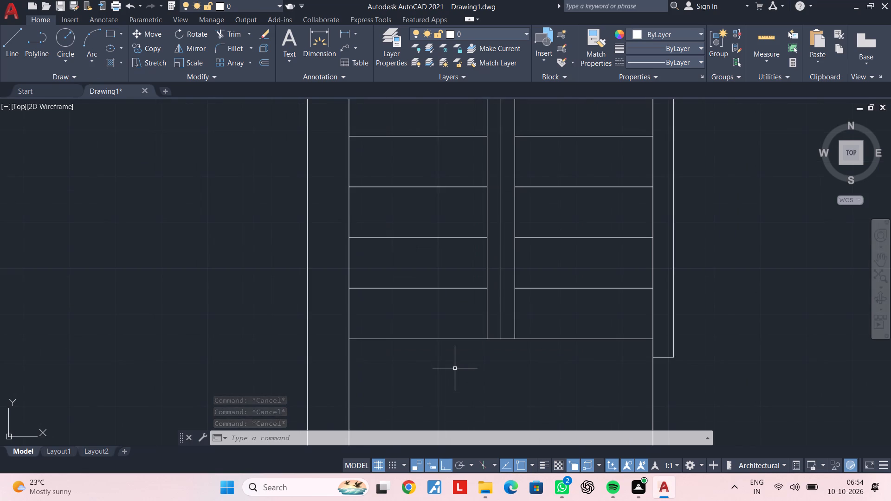
scroll(455, 368, down, 2)
scroll(455, 367, up, 2)
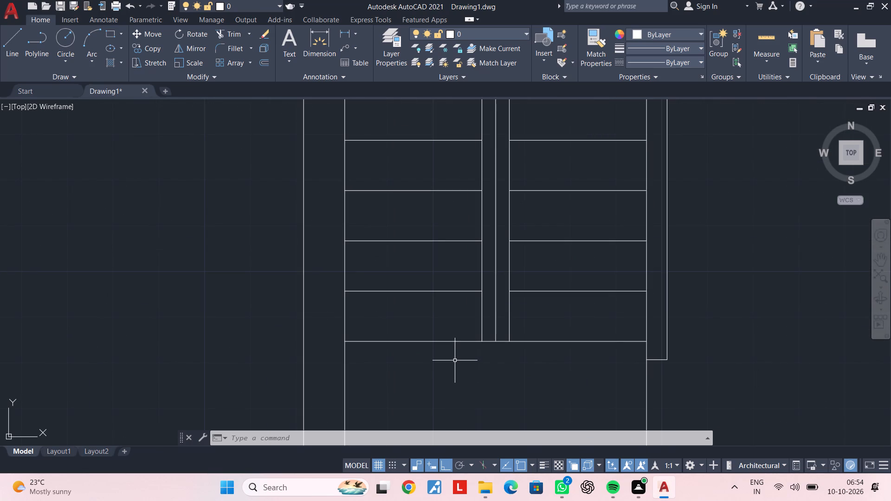
click(445, 360)
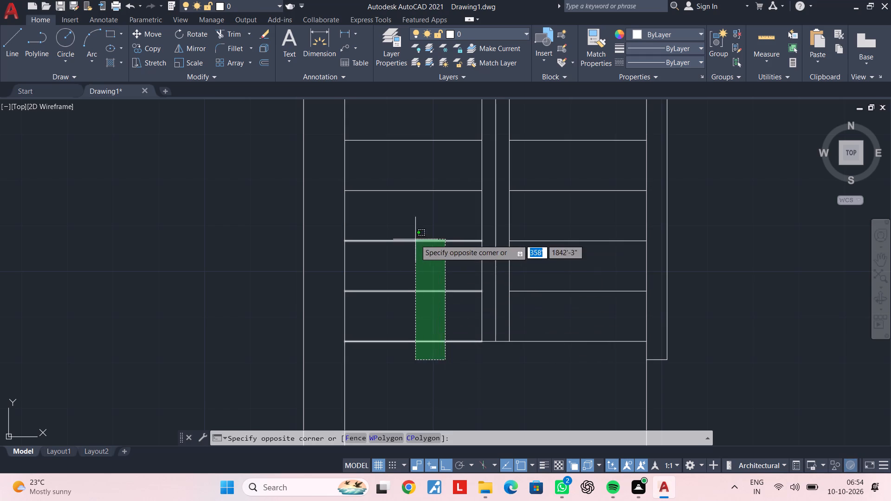
middle_drag(415, 239, 413, 366)
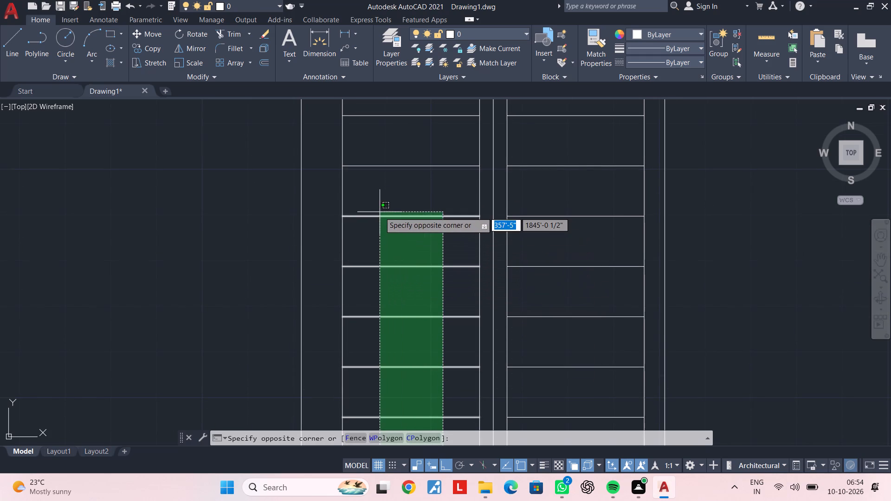
click(380, 212)
scroll(436, 327, down, 1)
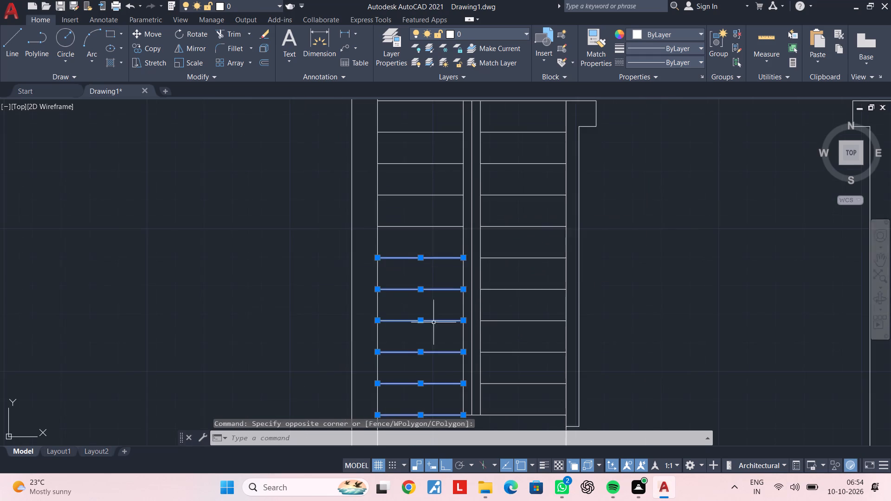
middle_drag(433, 319, 426, 383)
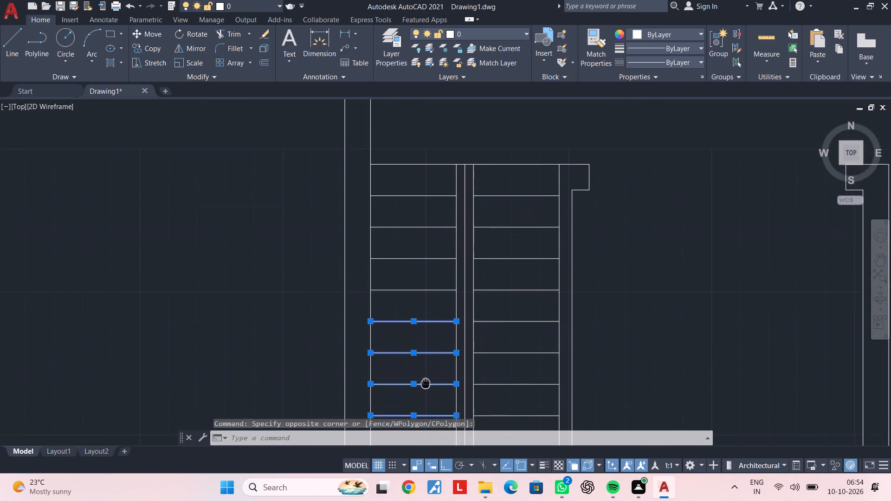
middle_drag(426, 383, 426, 394)
text(tr)
key(space)
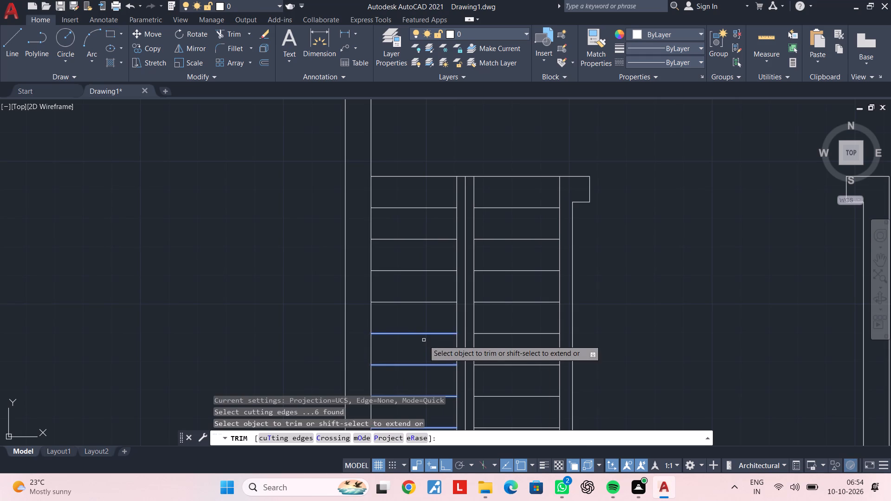
click(417, 306)
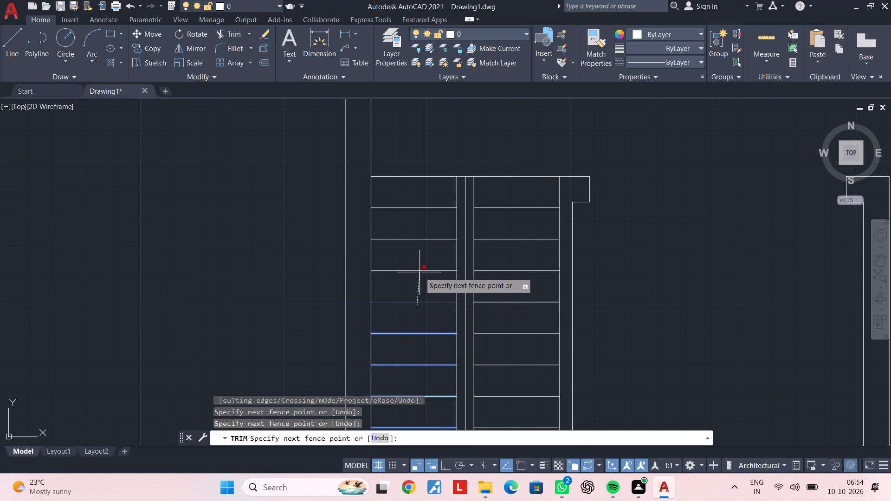
middle_drag(419, 267, 418, 307)
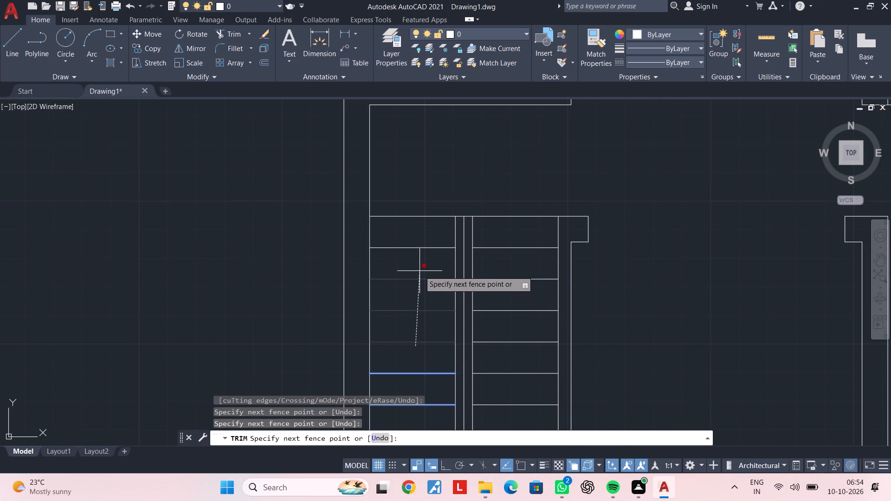
click(420, 271)
key(Escape)
key(Escape)
key(Escape)
Move the two topmost tread lines of the left flight about 5" straight down.
click(438, 277)
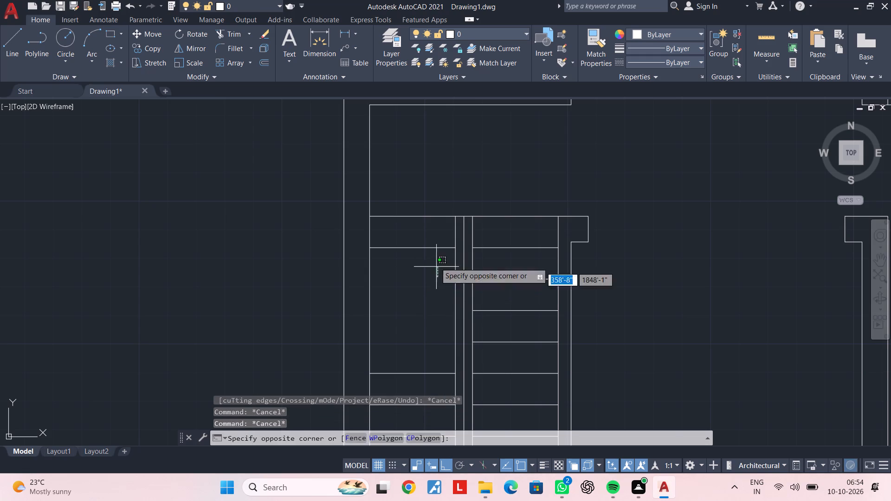
click(421, 205)
key(m)
key(space)
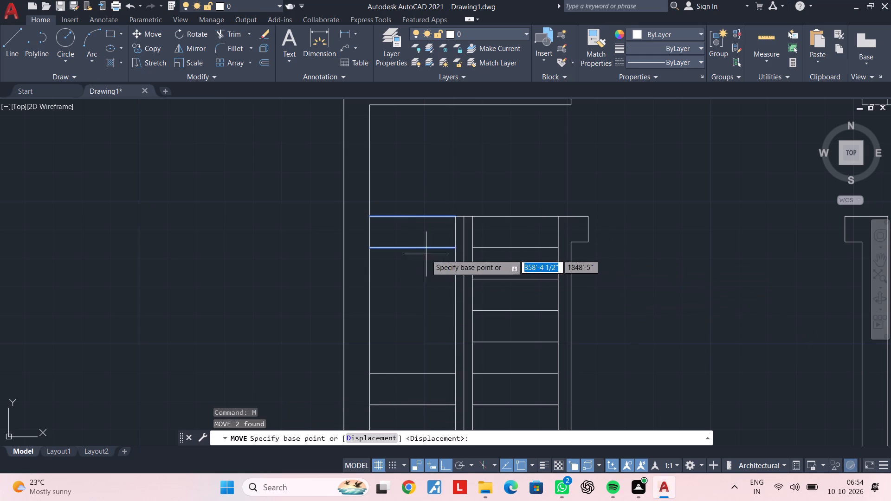
scroll(459, 216, up, 3)
click(439, 210)
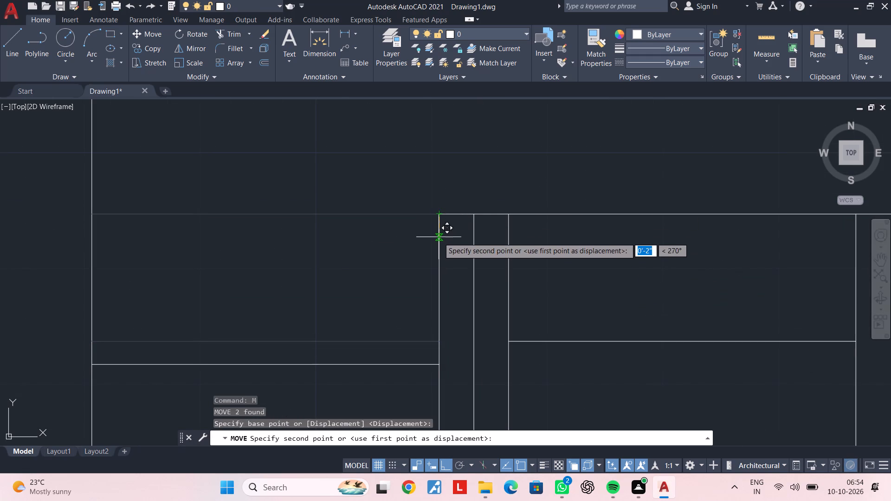
click(439, 274)
key(Escape)
scroll(409, 287, down, 2)
middle_drag(411, 290, 417, 240)
key(Escape)
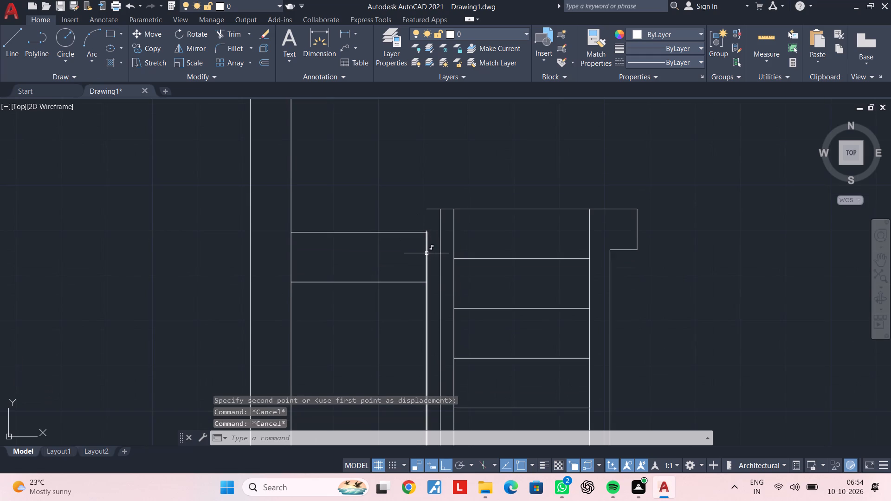
Extend the vertical line between the left flight and the central gap up to the gap's top edge.
click(426, 253)
key(Escape)
text(ex)
key(space)
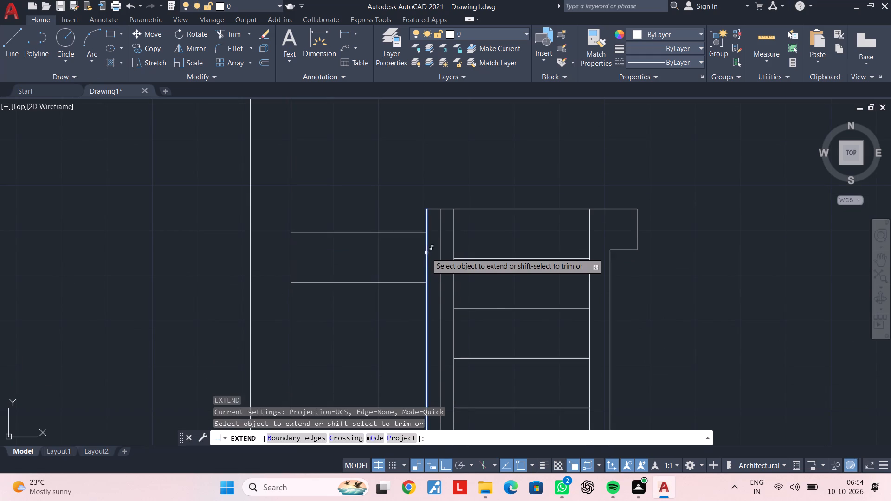
click(426, 253)
scroll(426, 254, down, 2)
middle_drag(428, 257, 374, 229)
key(Escape)
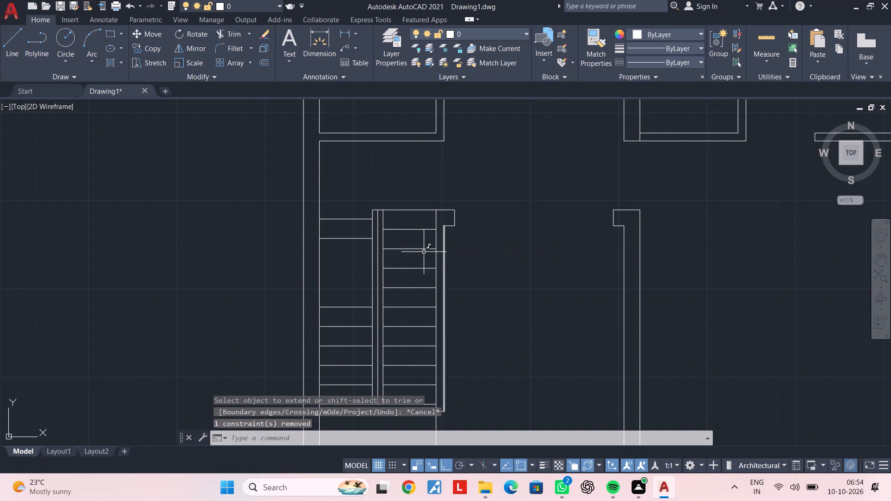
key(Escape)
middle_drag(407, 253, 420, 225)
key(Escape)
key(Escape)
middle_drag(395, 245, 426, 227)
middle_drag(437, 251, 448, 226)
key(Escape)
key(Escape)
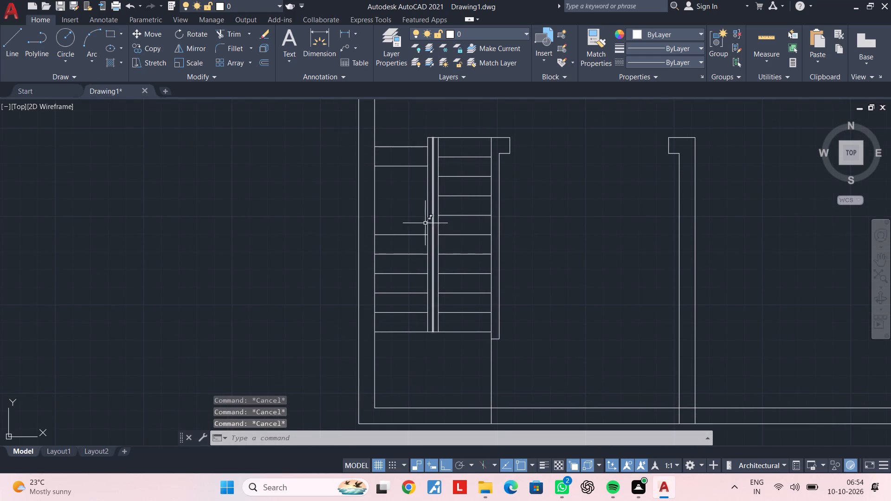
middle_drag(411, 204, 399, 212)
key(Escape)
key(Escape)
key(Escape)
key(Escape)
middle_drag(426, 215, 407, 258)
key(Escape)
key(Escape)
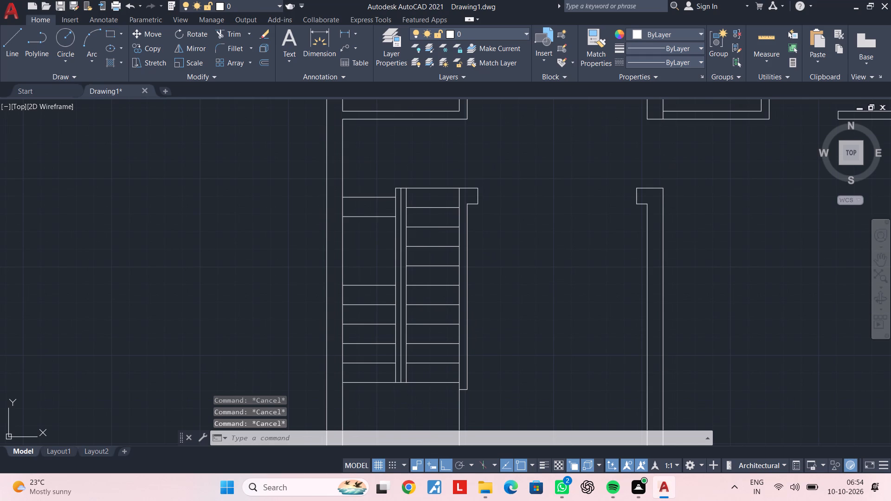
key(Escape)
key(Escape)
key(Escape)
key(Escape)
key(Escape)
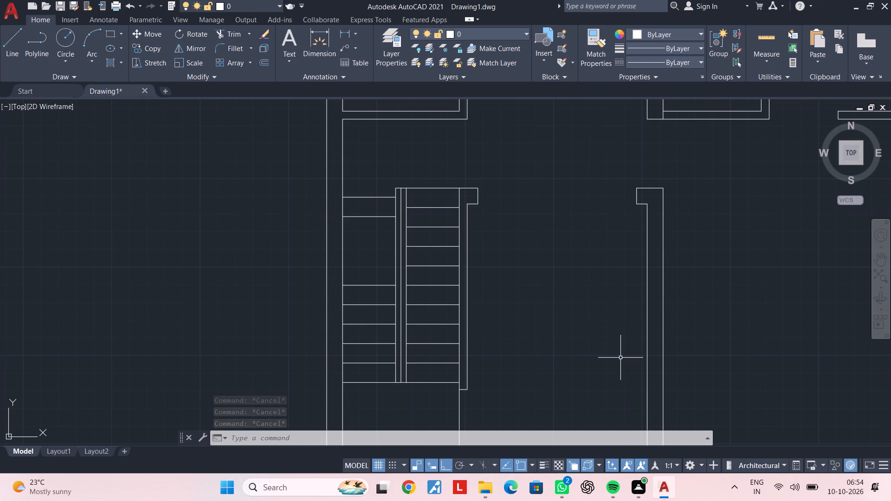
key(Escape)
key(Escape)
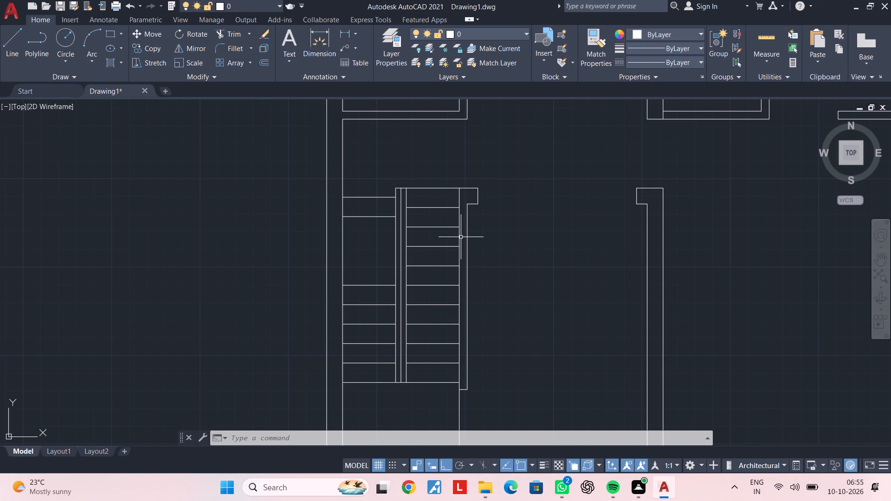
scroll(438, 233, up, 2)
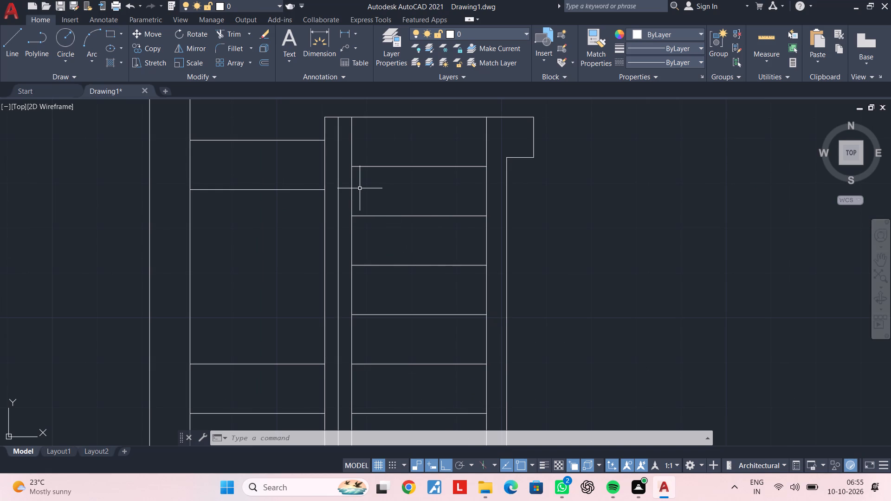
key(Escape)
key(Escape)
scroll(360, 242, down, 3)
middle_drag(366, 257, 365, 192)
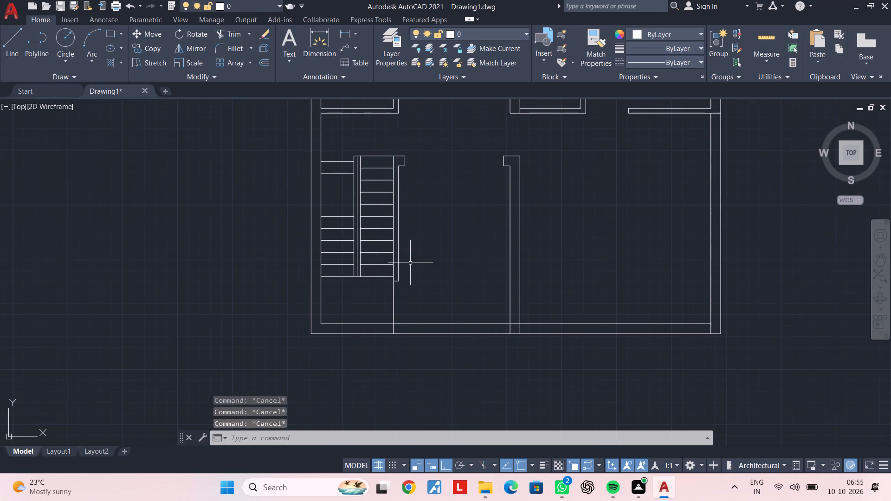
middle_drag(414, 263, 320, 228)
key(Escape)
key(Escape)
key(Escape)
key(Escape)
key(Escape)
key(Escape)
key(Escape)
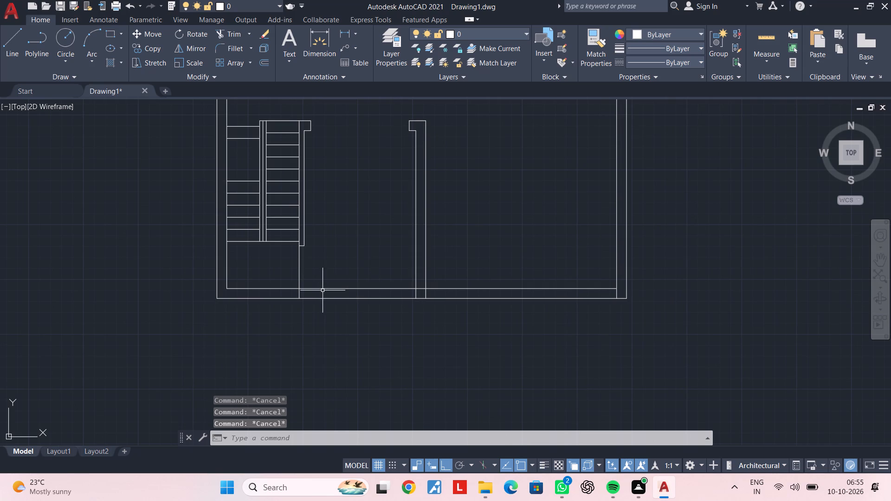
Trim the middle partition's left face line below the bottom wall's inner line, and that inner line between the partition's two faces.
middle_drag(342, 305, 296, 284)
scroll(283, 279, up, 2)
middle_drag(256, 279, 333, 281)
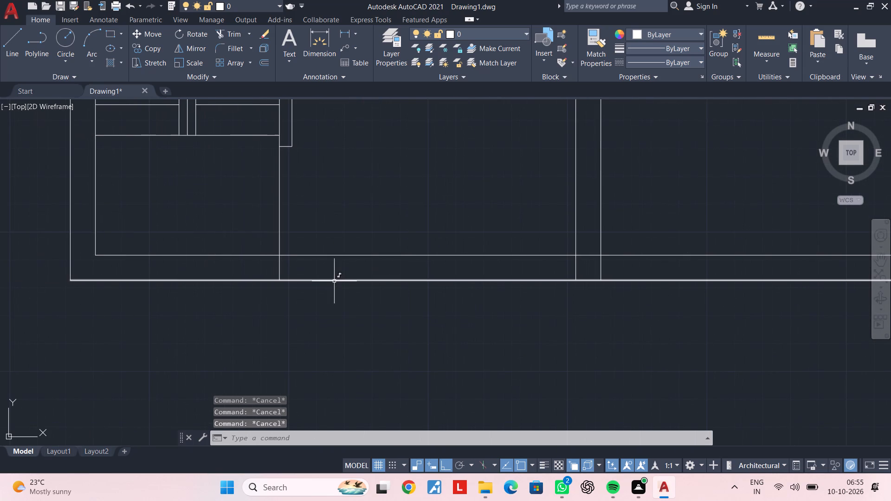
key(Escape)
key(Escape)
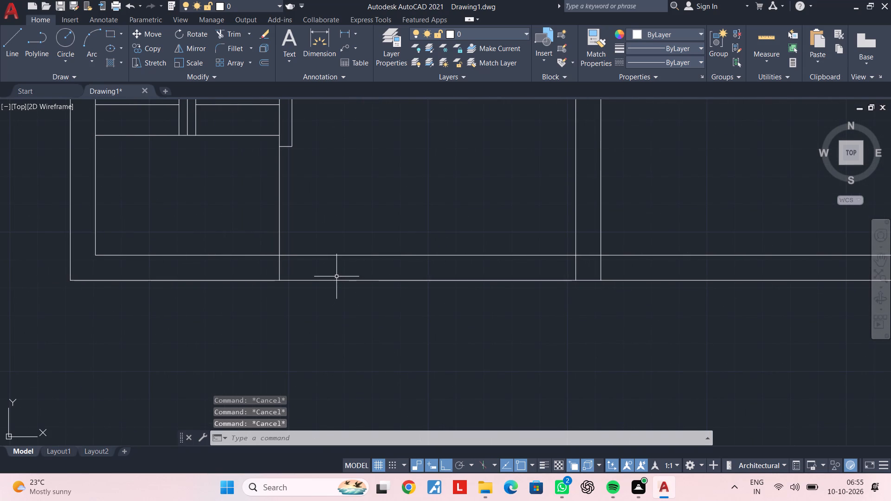
text(tr)
key(space)
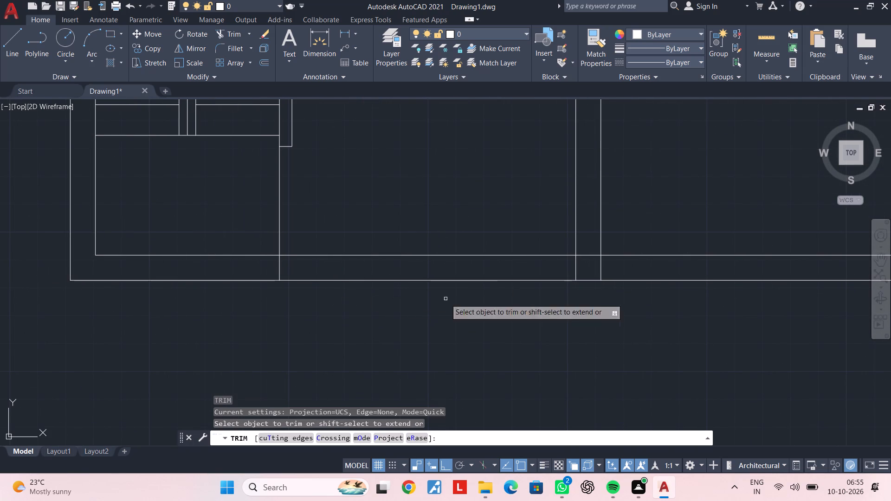
click(575, 268)
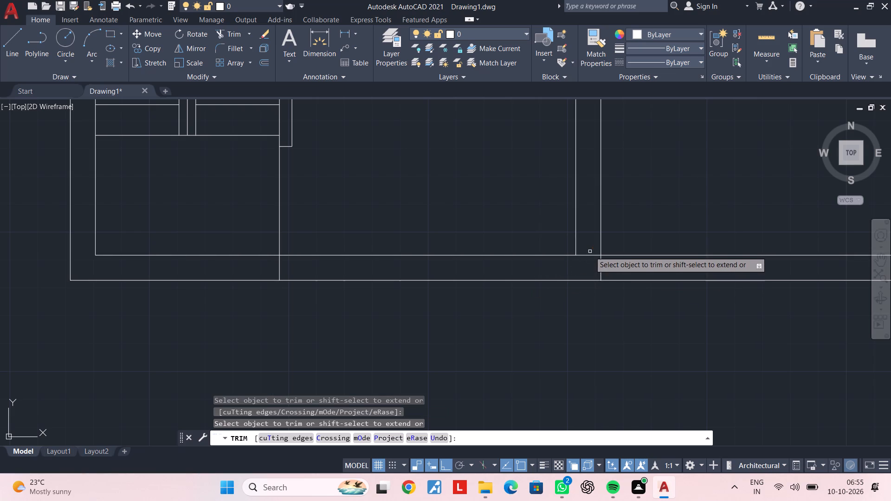
click(588, 256)
scroll(648, 304, down, 1)
middle_drag(645, 304, 312, 308)
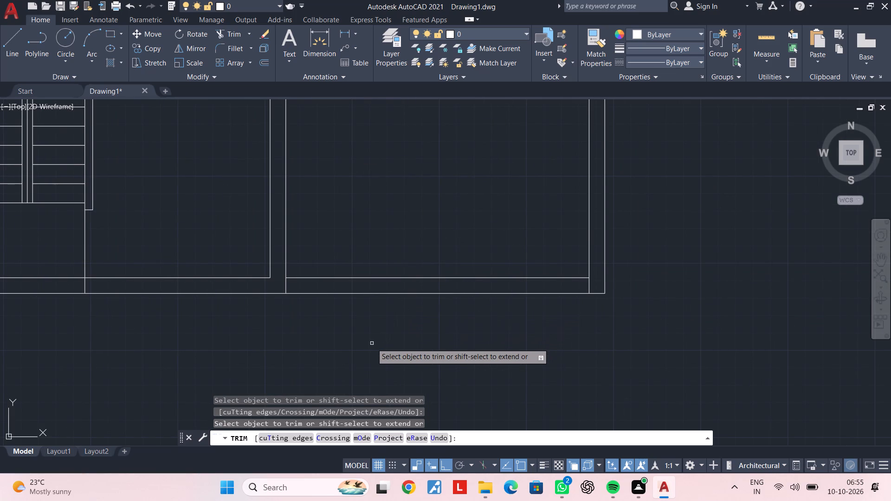
middle_drag(356, 354, 507, 320)
scroll(507, 320, down, 1)
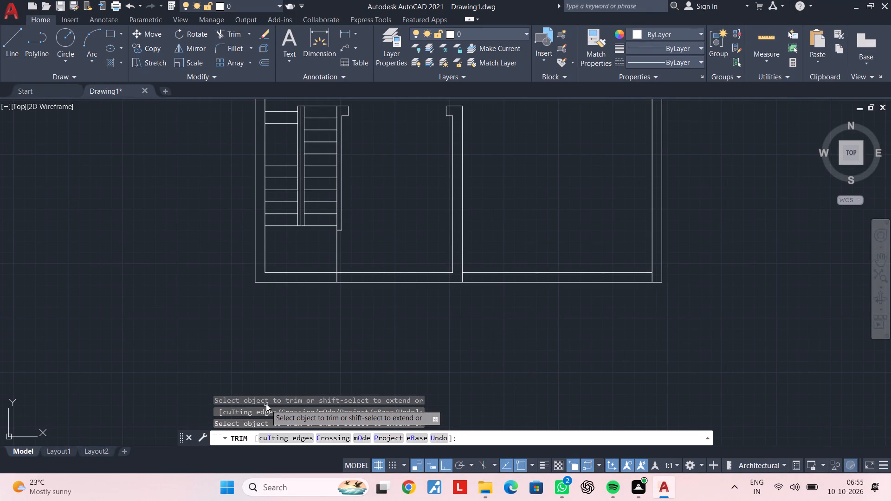
key(Escape)
Review the whole floor plan, including the staircase and the lower rooms.
scroll(514, 216, up, 1)
middle_drag(514, 216, 468, 311)
key(Escape)
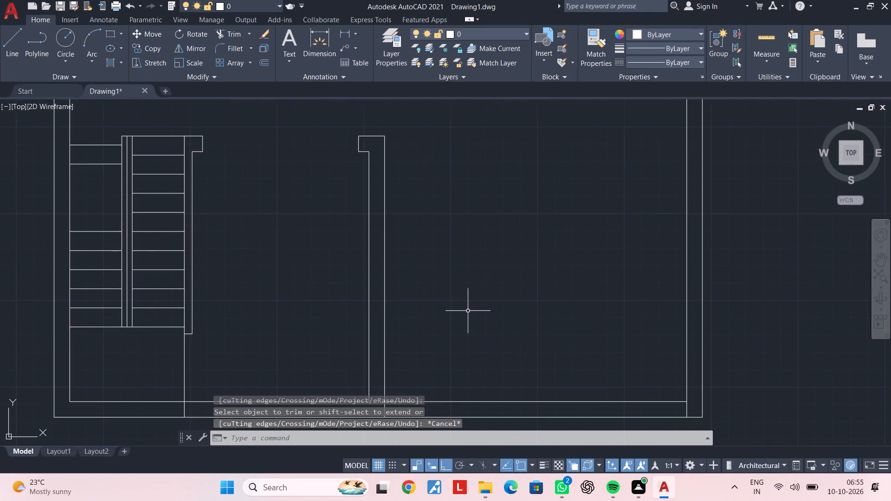
scroll(468, 310, down, 3)
middle_drag(468, 310, 467, 343)
scroll(467, 337, up, 3)
middle_drag(466, 328, 449, 417)
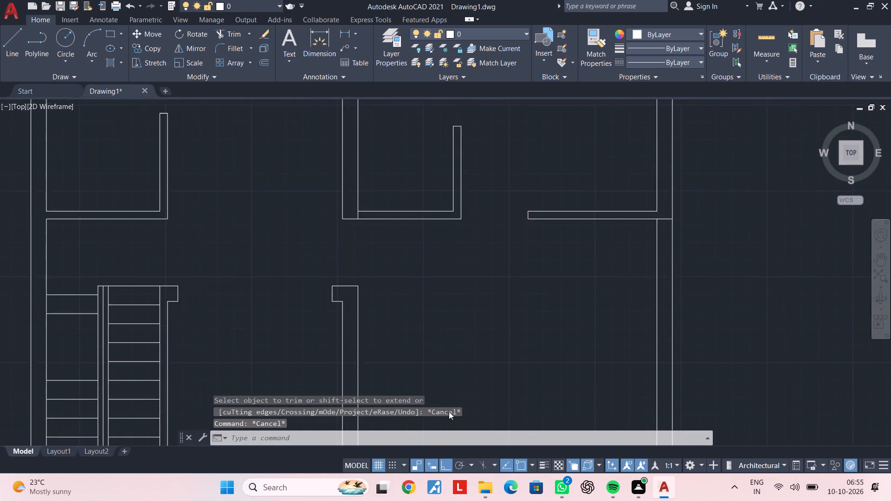
scroll(452, 398, down, 2)
middle_drag(452, 398, 504, 390)
middle_drag(504, 381, 512, 339)
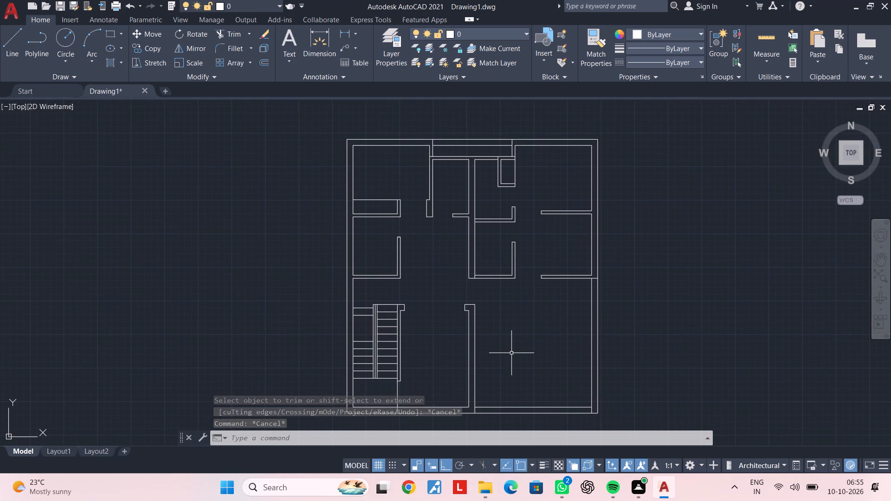
middle_drag(511, 355, 500, 285)
scroll(500, 299, up, 1)
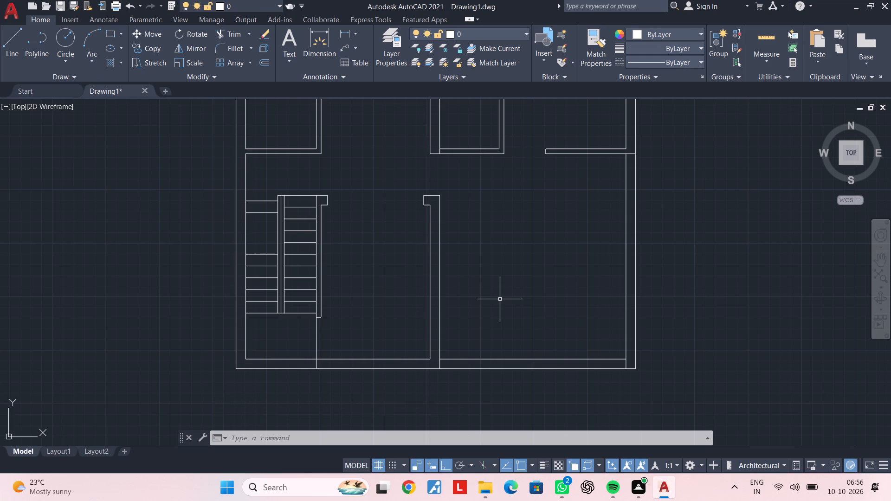
key(Escape)
key(Escape)
Examine the wall junctions and door openings in the upper-left room and around the middle rooms.
key(Escape)
key(Escape)
key(Escape)
key(Escape)
key(Escape)
key(Escape)
key(Escape)
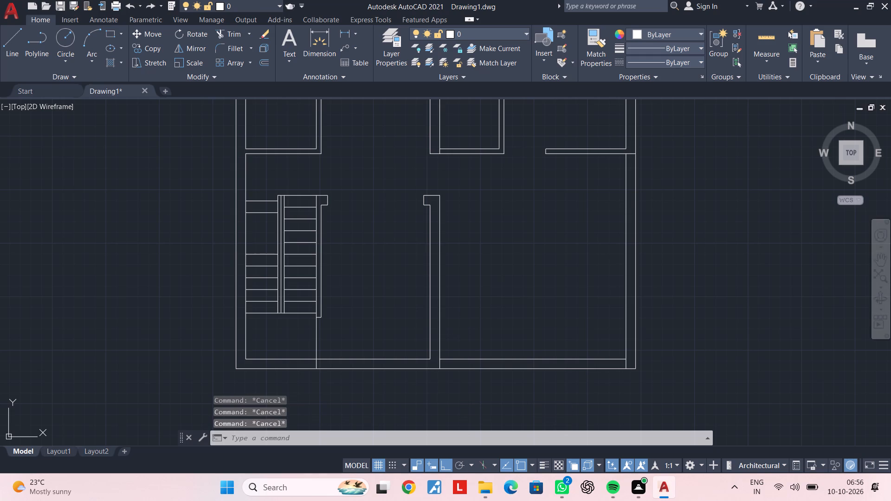
key(Escape)
key(Escape)
scroll(484, 336, down, 3)
middle_drag(458, 341, 458, 358)
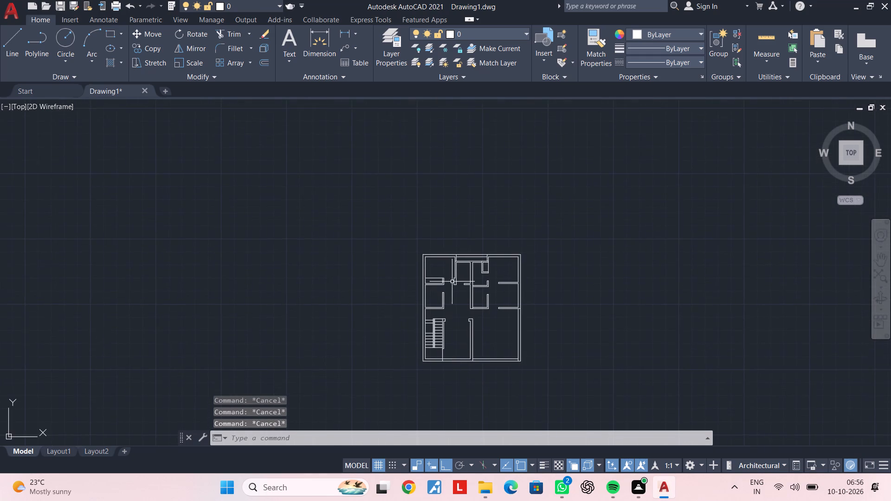
scroll(453, 258, up, 3)
scroll(399, 267, up, 1)
middle_drag(368, 258, 383, 250)
scroll(383, 250, up, 1)
key(Escape)
key(Escape)
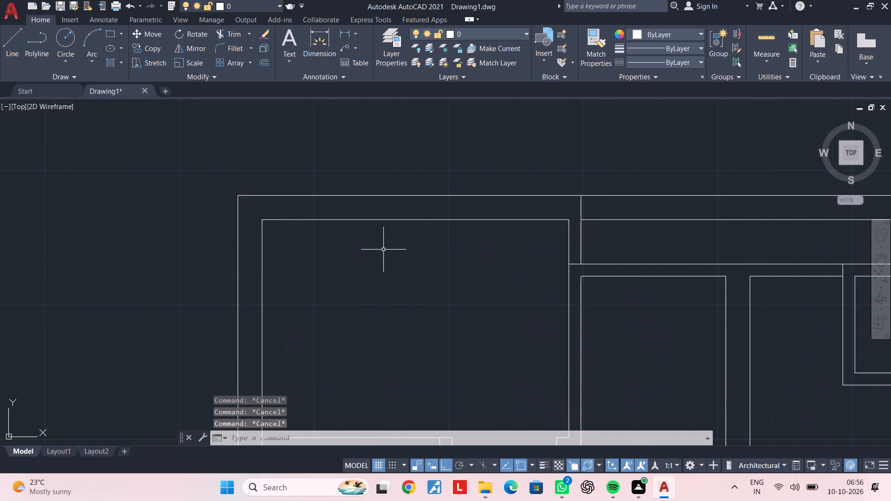
key(Escape)
key(Escape)
key(Escape)
key(Escape)
key(Escape)
scroll(477, 308, down, 2)
middle_drag(471, 305, 422, 278)
key(Escape)
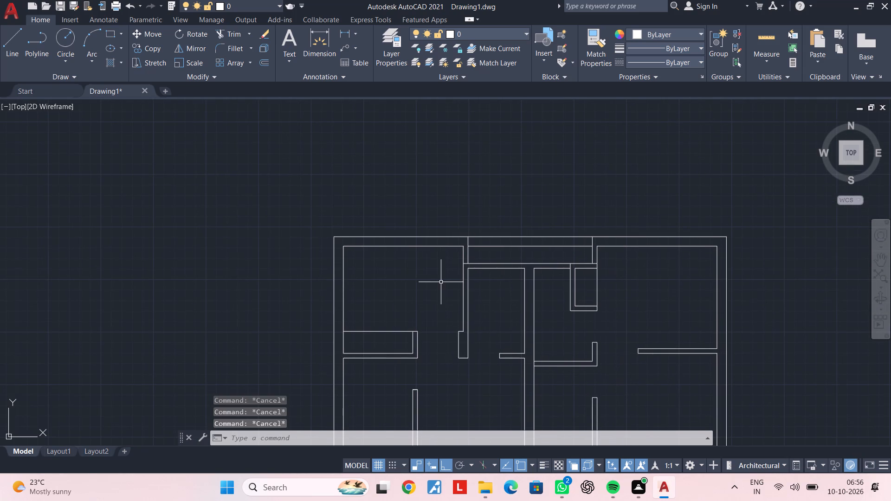
key(Escape)
key(Escape)
scroll(510, 308, down, 1)
middle_drag(511, 307, 515, 263)
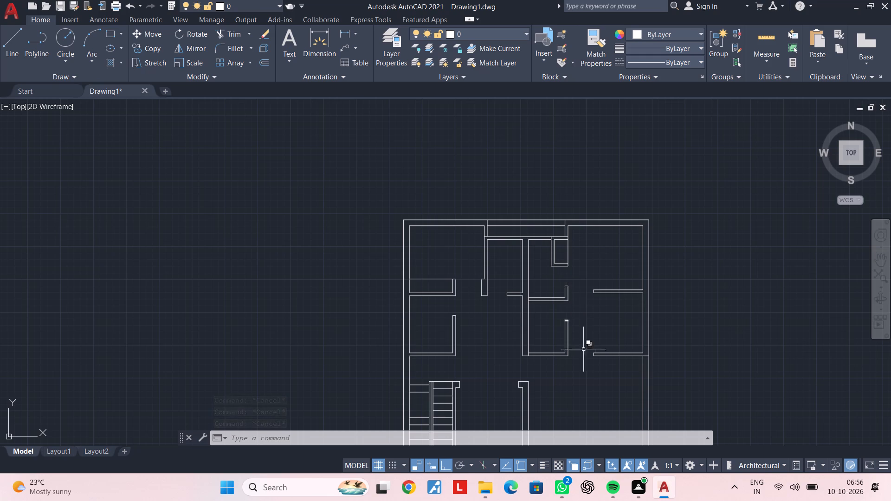
middle_drag(597, 348, 581, 305)
scroll(556, 311, up, 3)
middle_drag(416, 319, 714, 305)
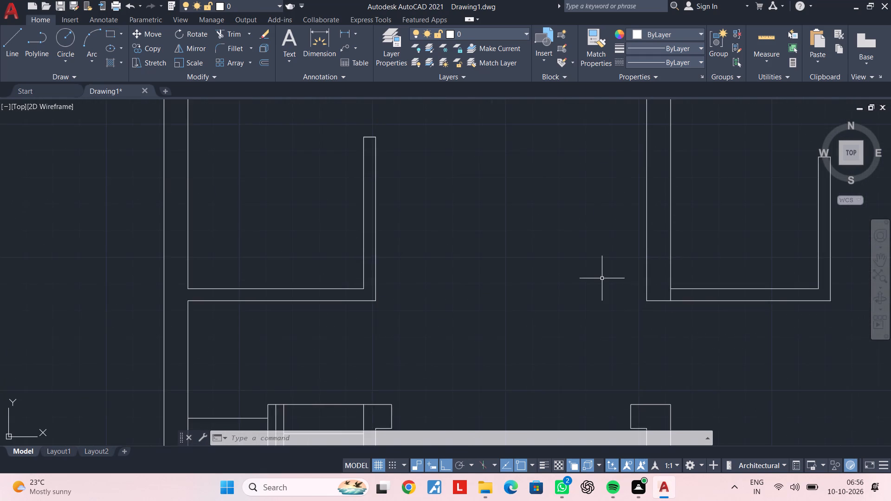
scroll(601, 278, down, 1)
middle_drag(594, 280, 450, 292)
key(Escape)
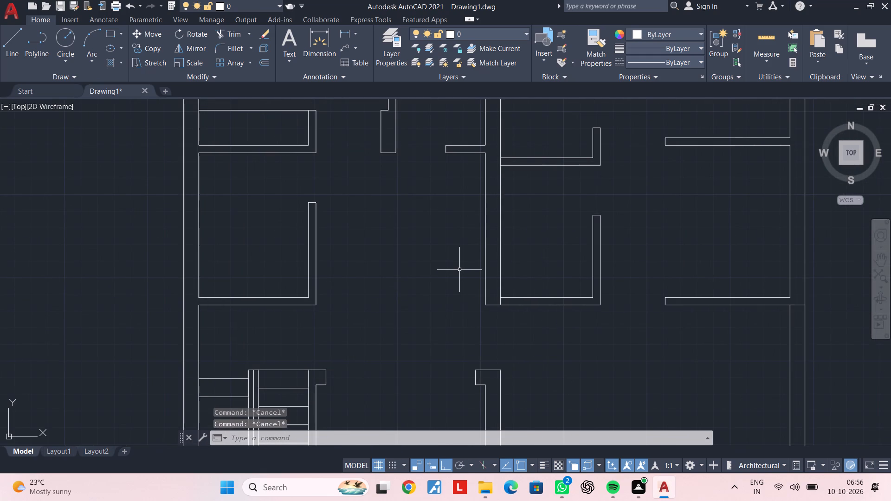
key(Escape)
key(Escape)
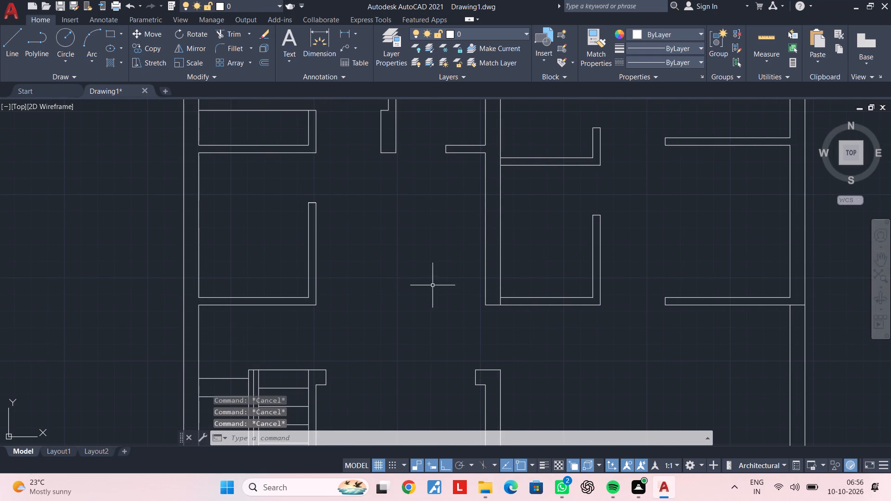
Offset the left and bottom inner wall lines of the small middle room beside the central wall 2' into the room.
middle_drag(549, 238, 456, 259)
key(Escape)
text(of)
key(space)
text(2')
key(Return)
click(407, 213)
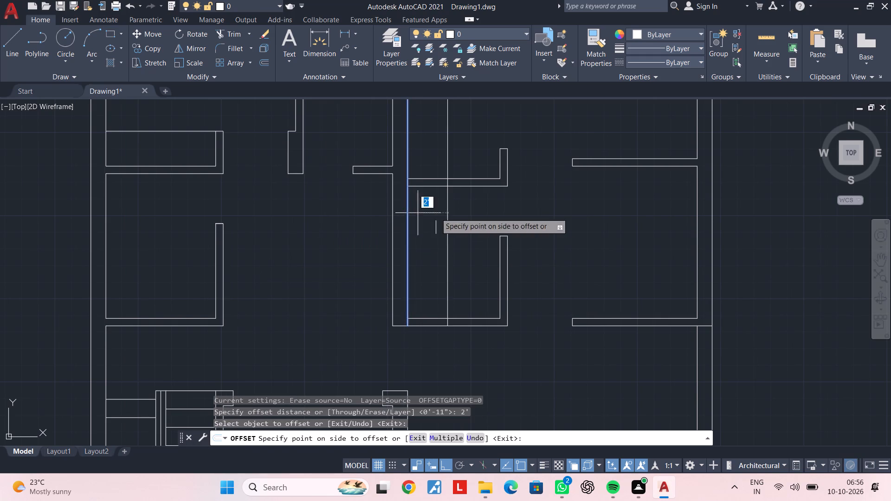
double_click(461, 213)
click(467, 318)
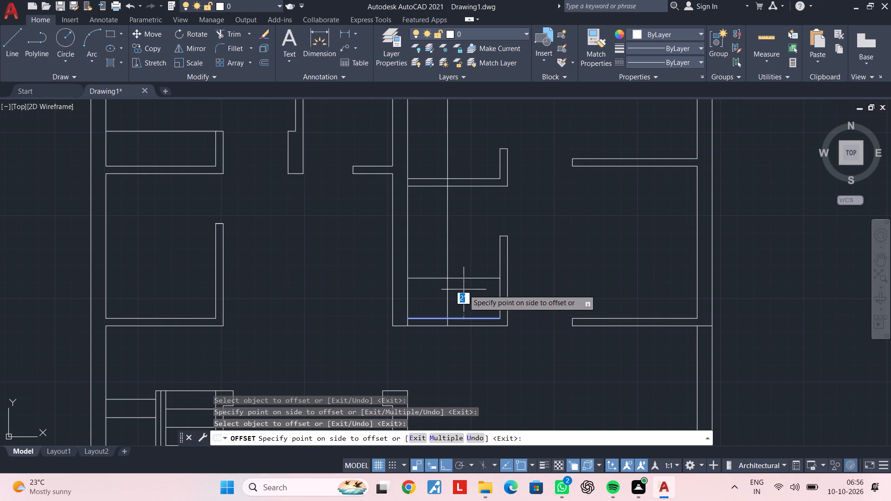
click(464, 286)
key(Escape)
key(Escape)
Trim the two offset lines to an L-shaped corner and cut the vertical one where it crosses the room's upper wall.
key(t)
key(r)
key(space)
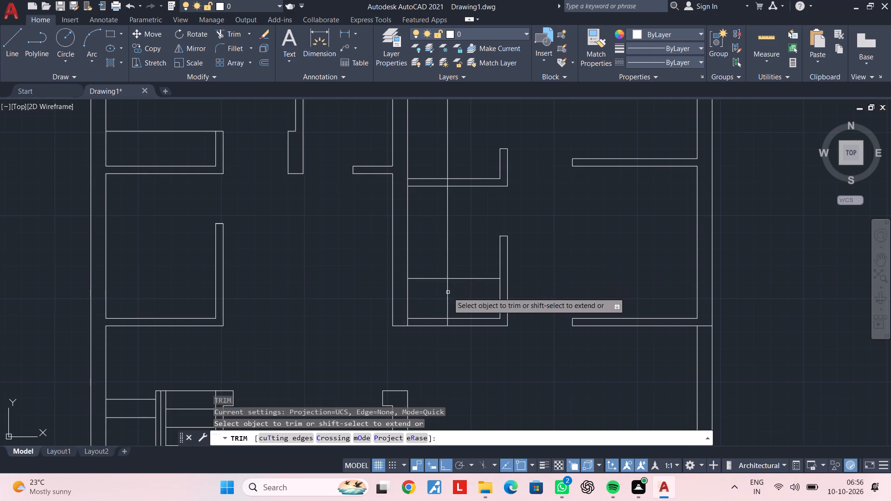
click(447, 292)
click(433, 277)
click(447, 182)
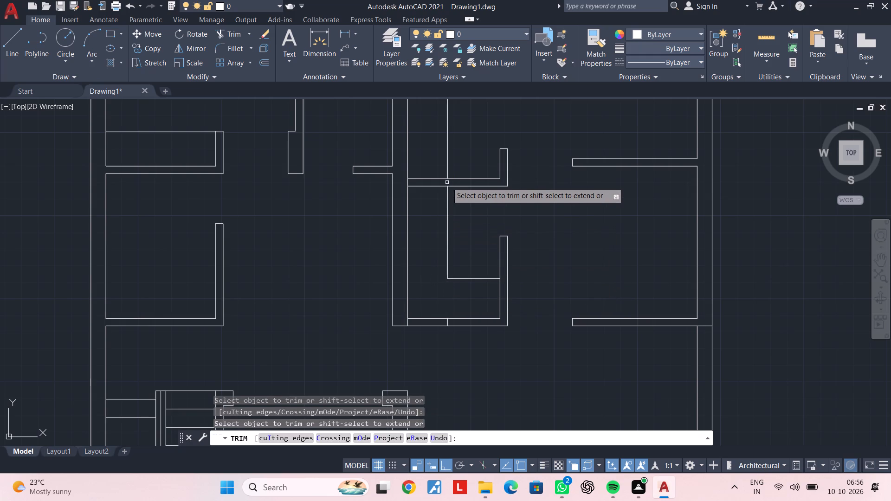
key(Escape)
Delete the leftover vertical offset pieces above the small room's upper wall and inside its bottom wall.
click(462, 155)
click(439, 155)
key(Delete)
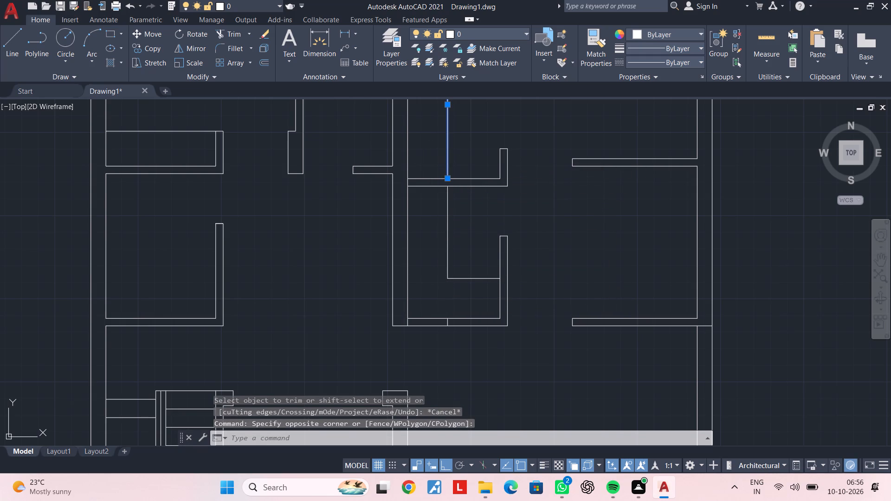
key(Escape)
key(Escape)
scroll(449, 316, up, 4)
drag(445, 348, 439, 350)
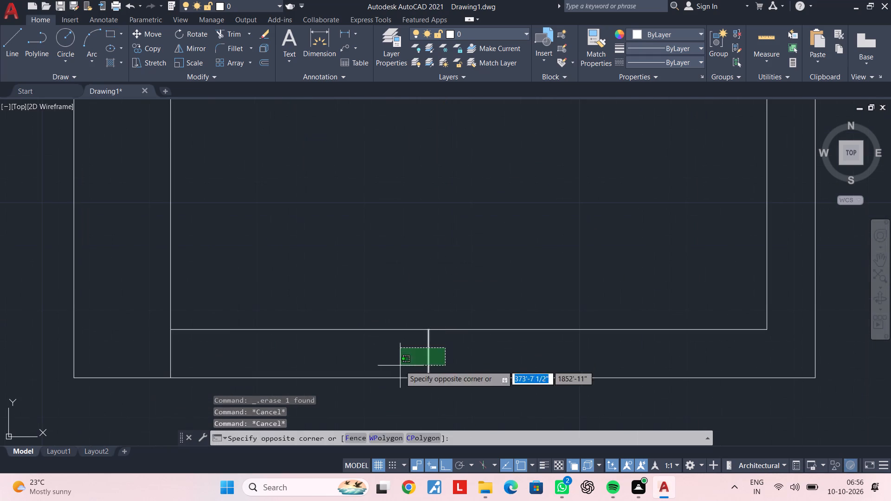
click(400, 366)
key(Delete)
Join the two L-shaped offset lines in the small middle room into one polyline.
scroll(526, 167, down, 4)
middle_drag(541, 207, 498, 244)
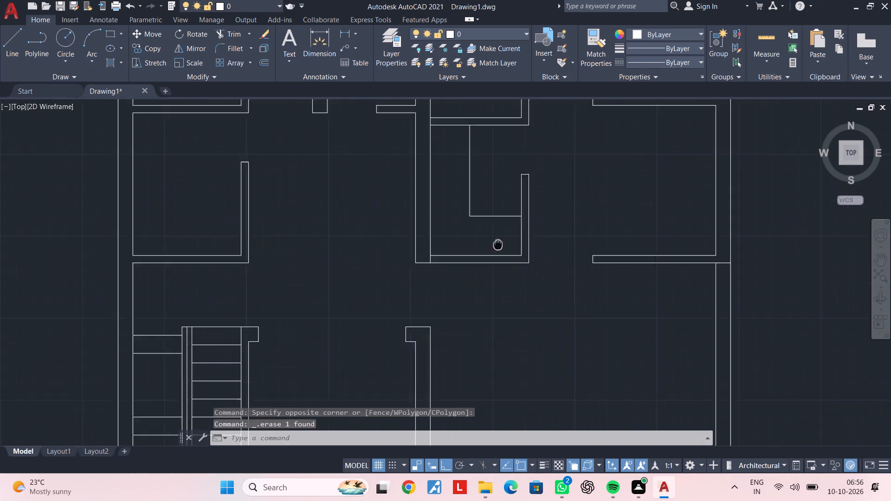
middle_drag(498, 244, 464, 278)
scroll(463, 258, up, 2)
click(426, 267)
click(376, 196)
text(j)
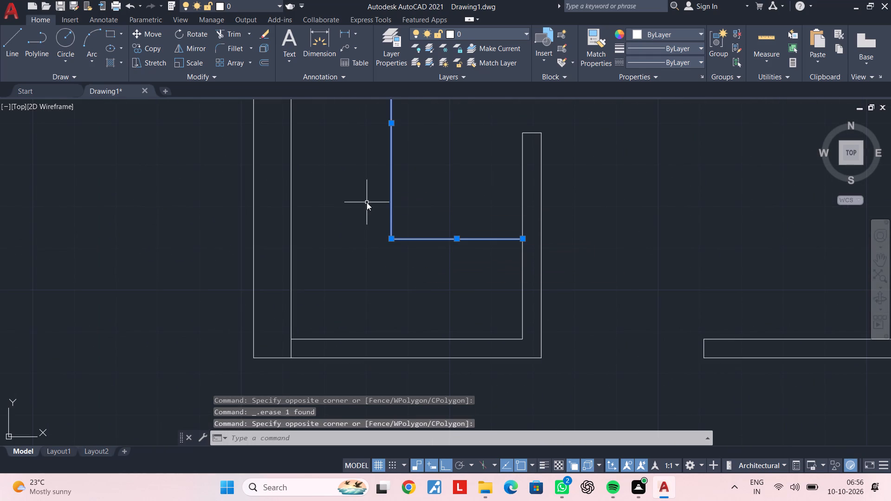
key(space)
scroll(367, 215, down, 4)
middle_drag(403, 212, 399, 239)
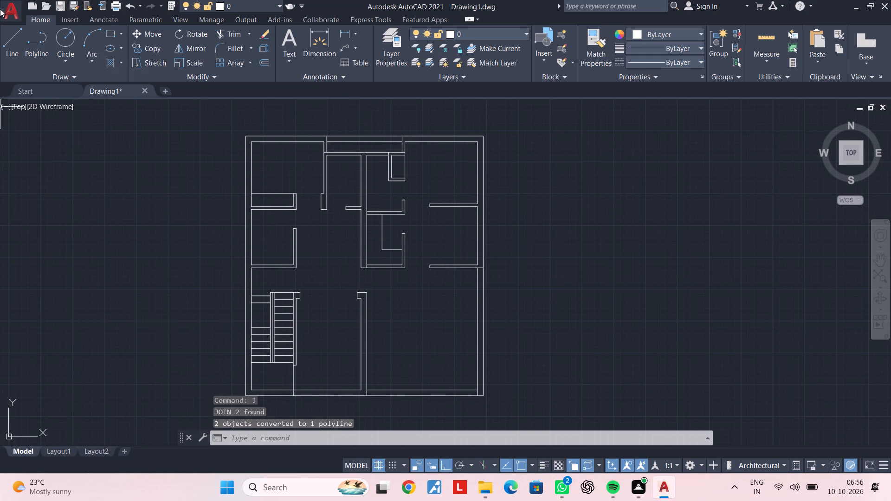
key(Escape)
key(Escape)
key(Escape)
key(Escape)
Draw a 3'-3" horizontal line across the upper door opening, from the right-hand wall stub's lower corner to the facing partition.
scroll(405, 205, up, 4)
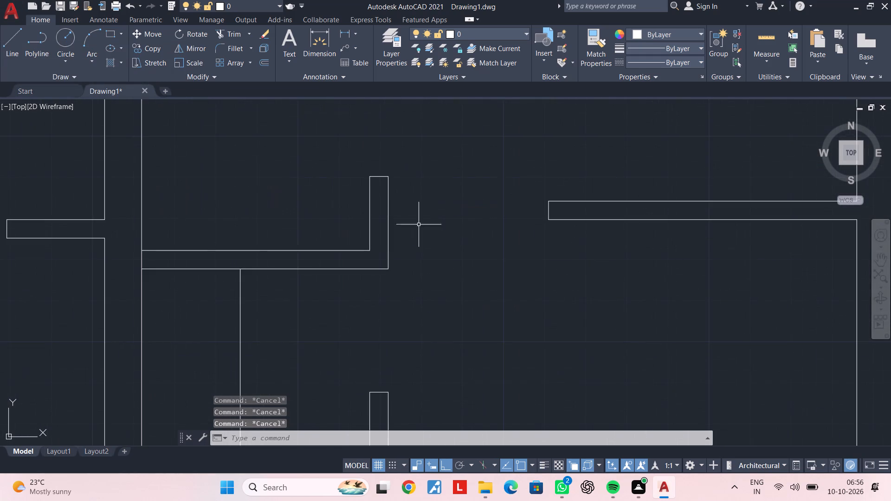
middle_drag(468, 232, 433, 256)
key(Escape)
key(l)
key(space)
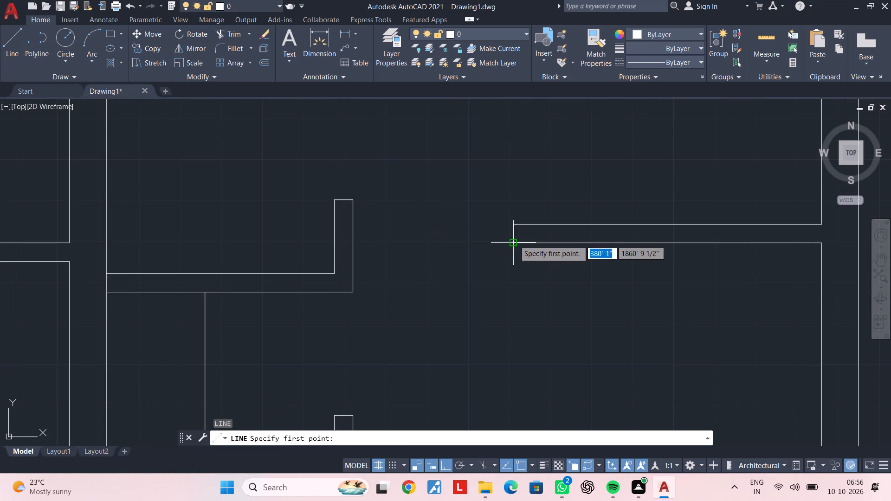
click(512, 243)
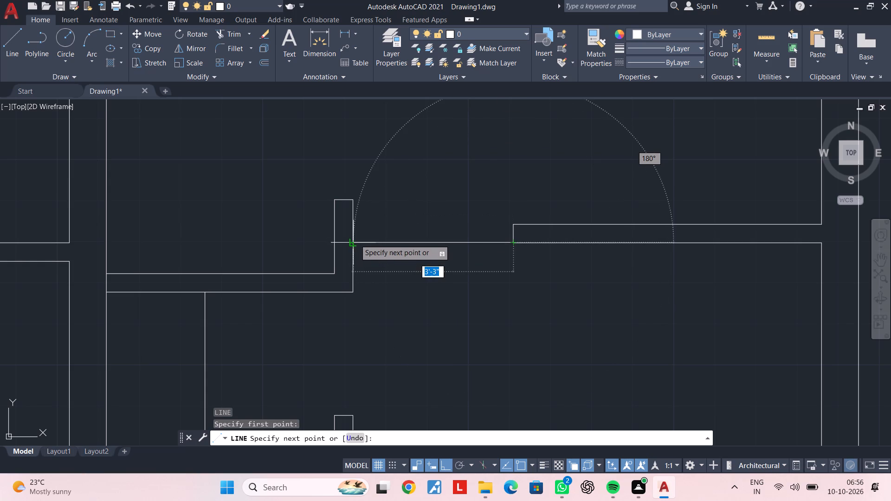
click(356, 239)
key(Escape)
key(Escape)
key(Escape)
Draw a 3'-3" horizontal line across the lower door opening, from the right-hand wall stub's lower corner to the small room's outer corner.
scroll(432, 252, down, 3)
middle_drag(434, 251, 448, 179)
middle_drag(443, 253, 452, 225)
key(space)
scroll(466, 248, up, 3)
click(490, 230)
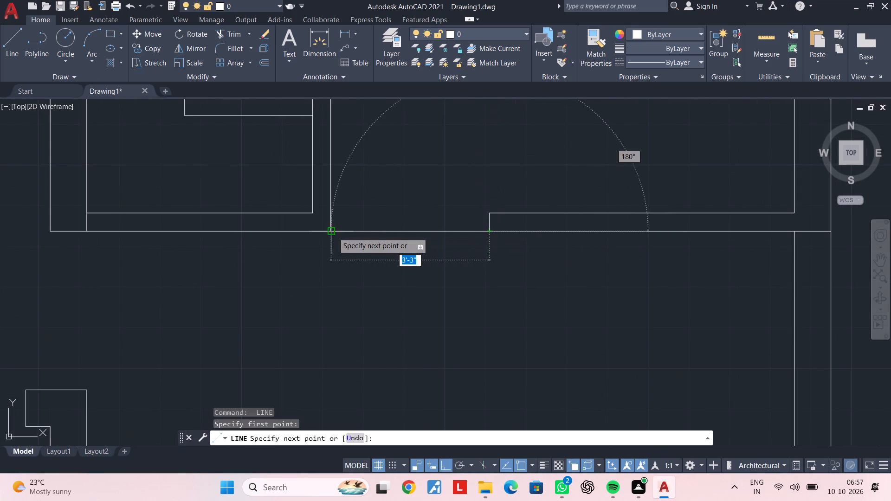
click(331, 232)
key(Escape)
key(Escape)
Draw two vertical lines closing the central wall's gap, continuing both wall faces down to the top of the lower partition.
scroll(537, 250, down, 3)
middle_drag(419, 269, 641, 261)
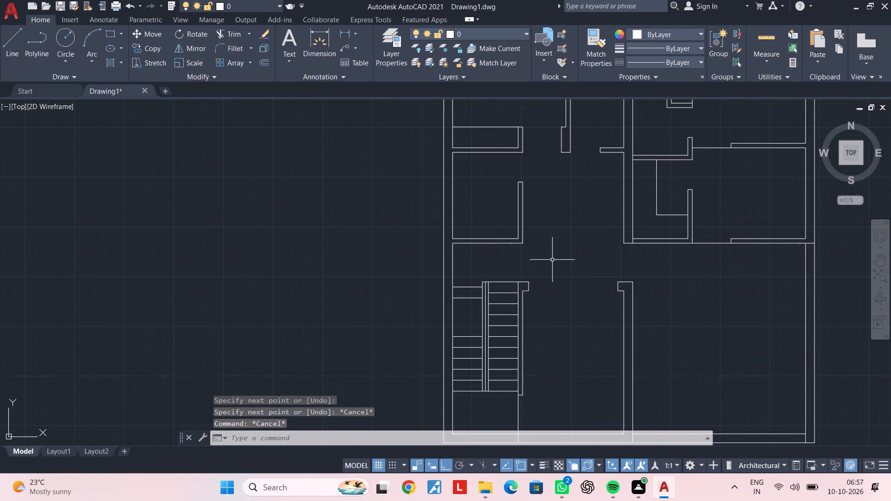
middle_drag(542, 255, 537, 279)
middle_drag(592, 276, 500, 249)
key(space)
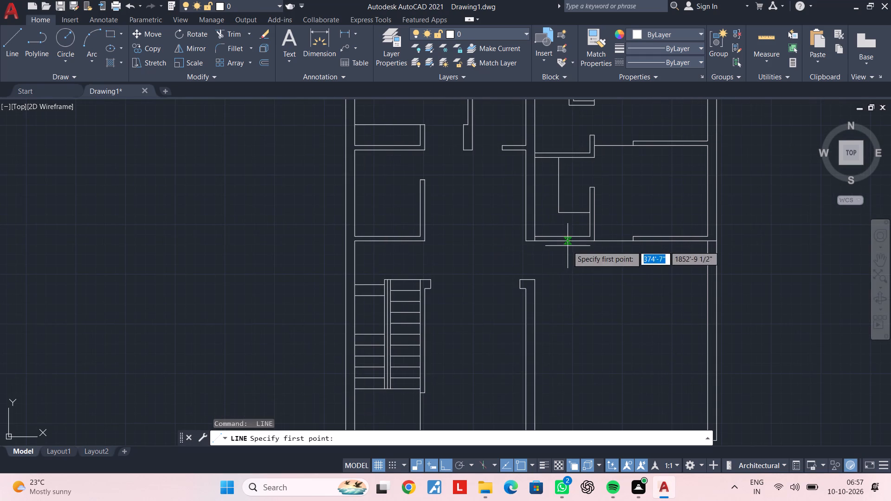
scroll(544, 248, up, 3)
click(501, 217)
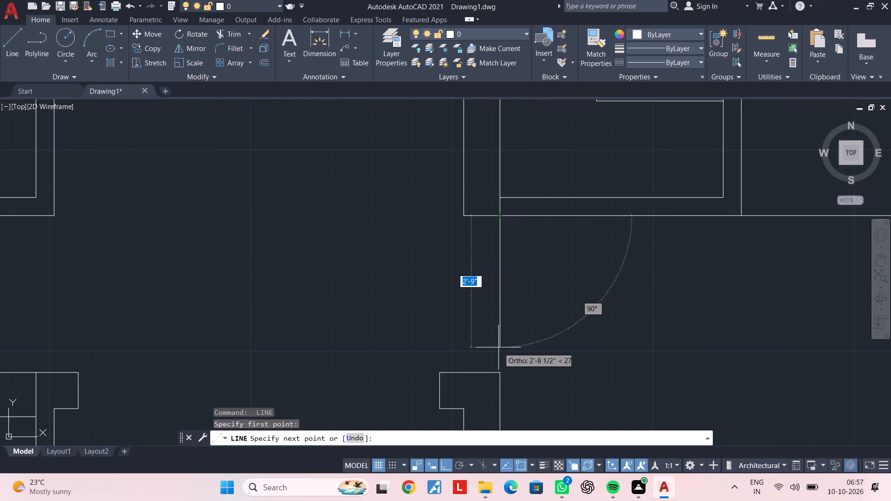
click(498, 373)
key(Escape)
key(Escape)
key(Escape)
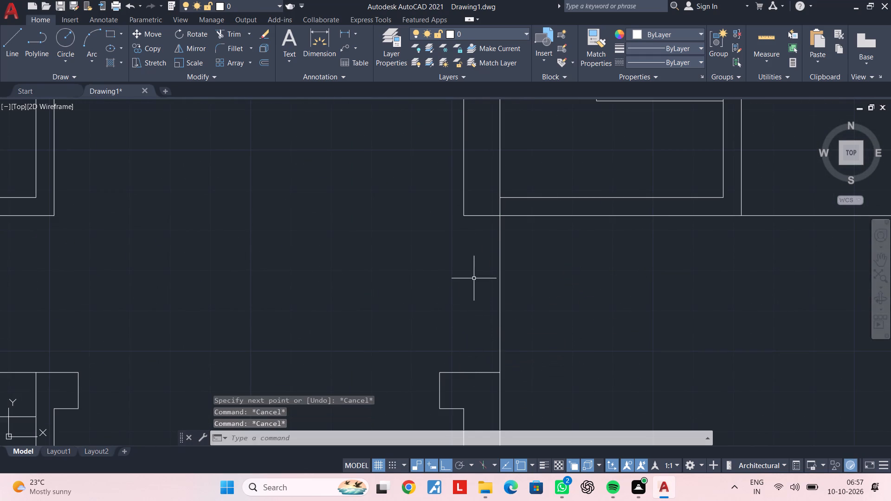
key(space)
click(463, 213)
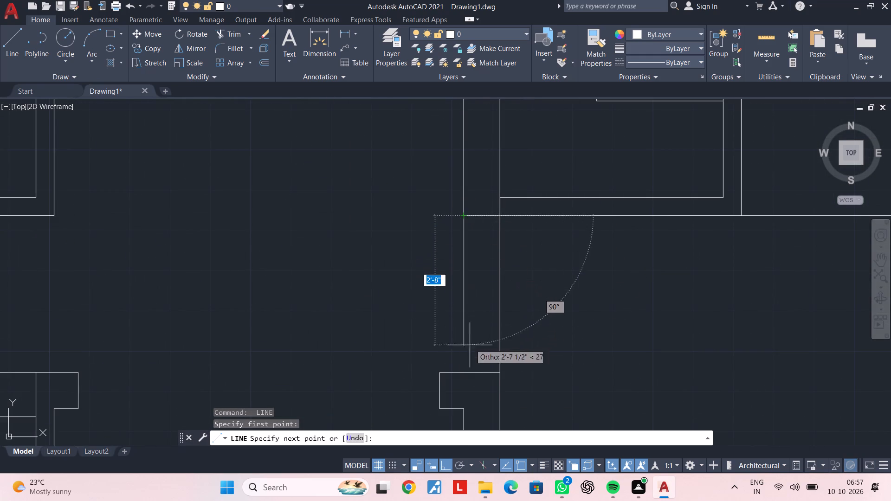
click(462, 373)
key(Escape)
Draw two vertical lines between the left middle room's bottom wall and the stair partition's top, continuing both partition faces.
scroll(384, 316, down, 3)
middle_drag(386, 315, 683, 317)
key(space)
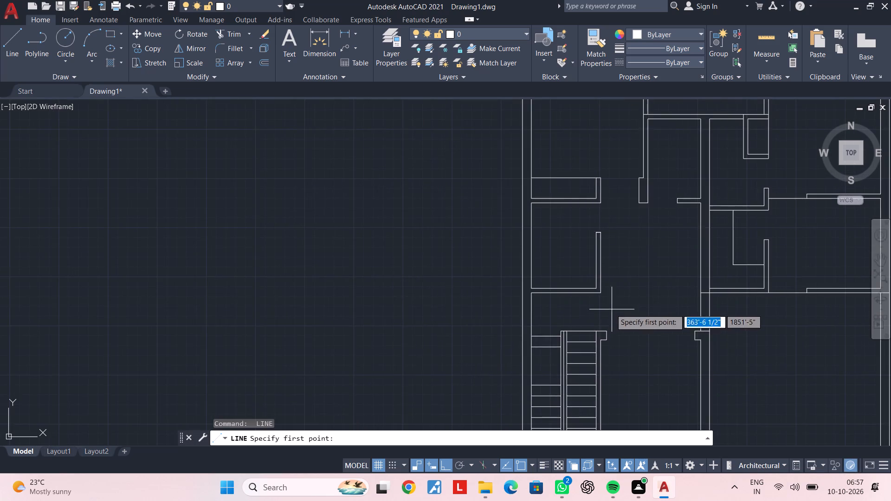
scroll(604, 300, up, 4)
drag(566, 251, 566, 257)
scroll(570, 347, down, 1)
middle_drag(570, 347, 557, 212)
scroll(570, 334, up, 1)
scroll(558, 174, down, 2)
click(554, 250)
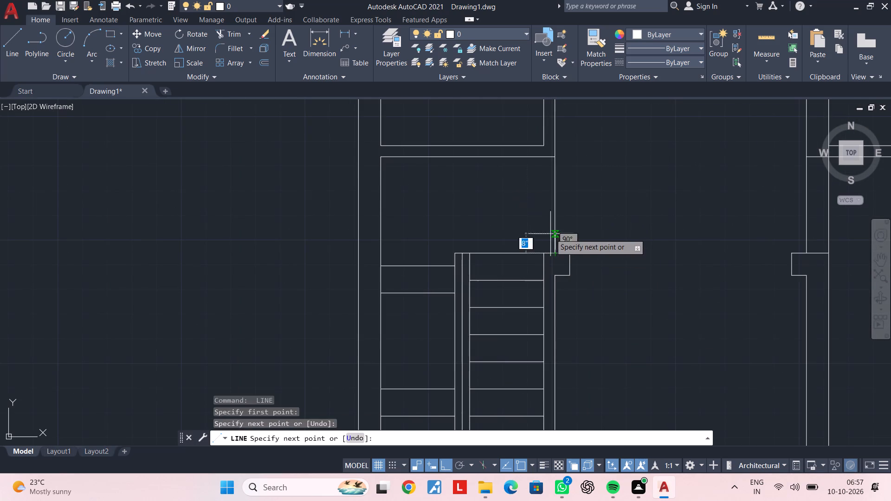
key(Escape)
key(space)
scroll(545, 160, up, 3)
scroll(555, 332, down, 3)
middle_drag(555, 317, 556, 281)
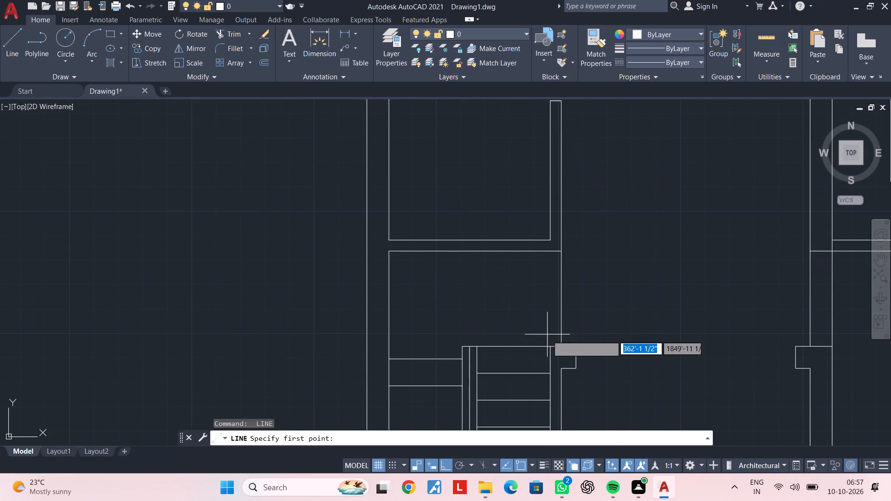
click(550, 347)
click(549, 251)
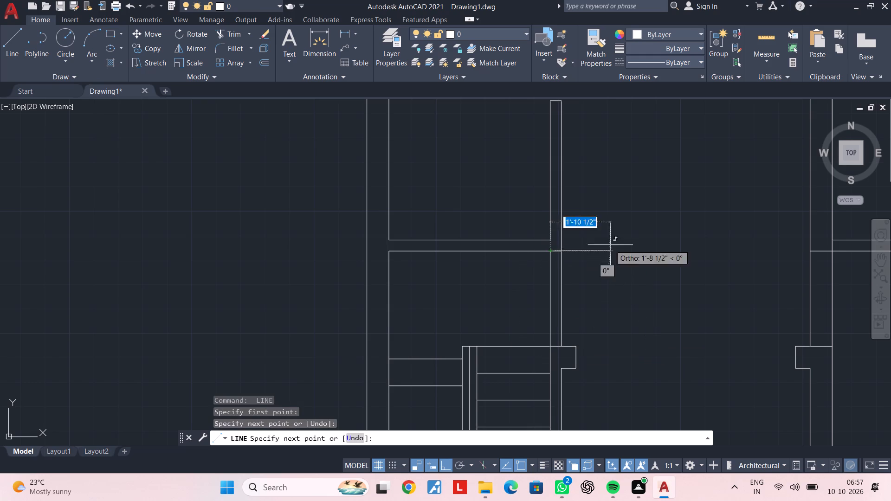
key(Escape)
Draw a 2'-6" vertical line across the small middle room's door opening, from its upper wall corner to the lower partition's top.
scroll(631, 243, down, 2)
middle_drag(626, 251, 572, 282)
middle_drag(621, 243, 590, 260)
middle_drag(569, 255, 632, 259)
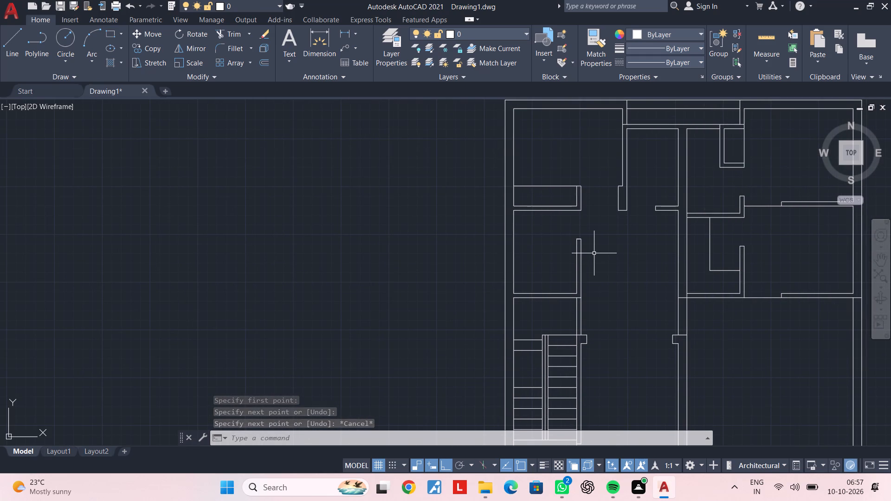
key(Escape)
key(Escape)
scroll(717, 255, down, 1)
middle_drag(708, 253, 566, 246)
scroll(575, 233, up, 2)
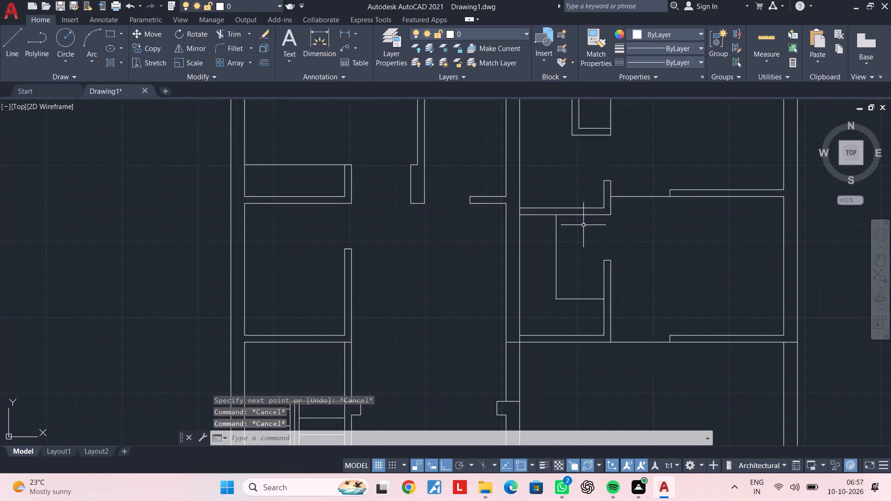
key(space)
scroll(621, 220, up, 2)
click(591, 205)
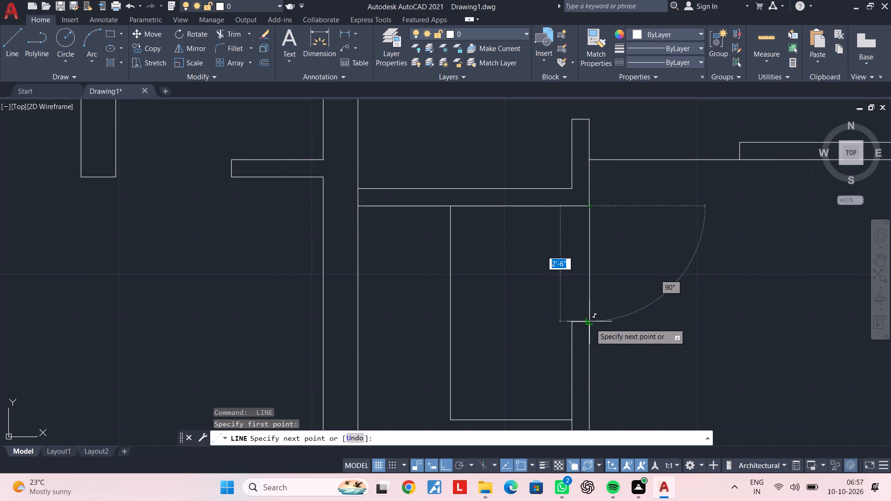
click(590, 323)
key(Escape)
key(Escape)
key(Escape)
key(Escape)
key(Escape)
scroll(467, 302, down, 1)
middle_drag(467, 302, 639, 296)
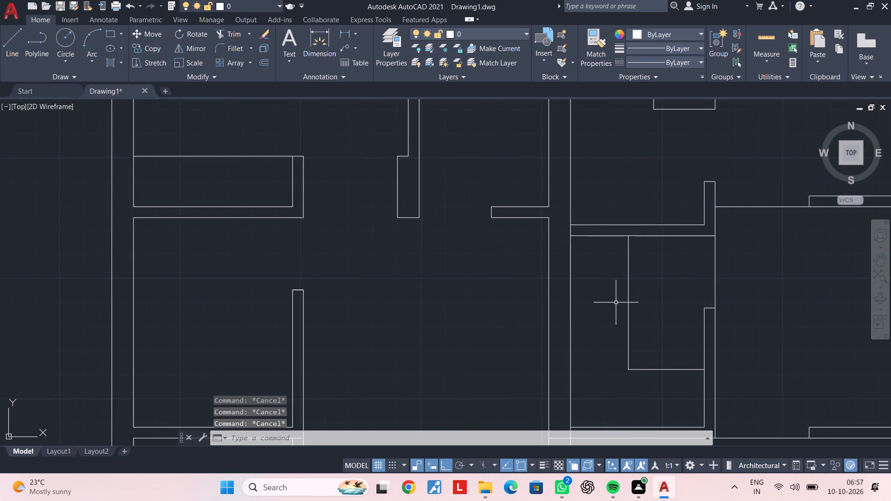
Draw a 2'-6" vertical line across the left middle room's door opening, from its upper wall corner down to the wall end.
middle_drag(517, 306, 710, 300)
middle_drag(520, 296, 621, 282)
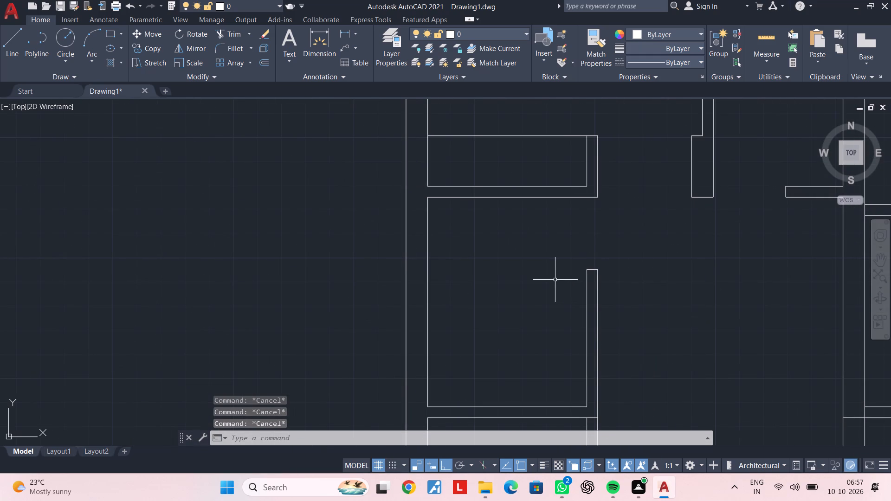
key(Escape)
key(Escape)
key(space)
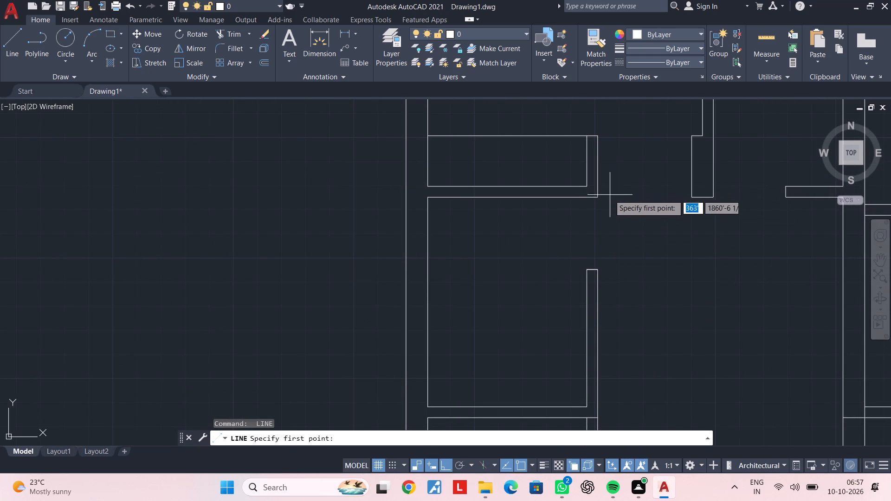
scroll(607, 196, up, 1)
click(592, 199)
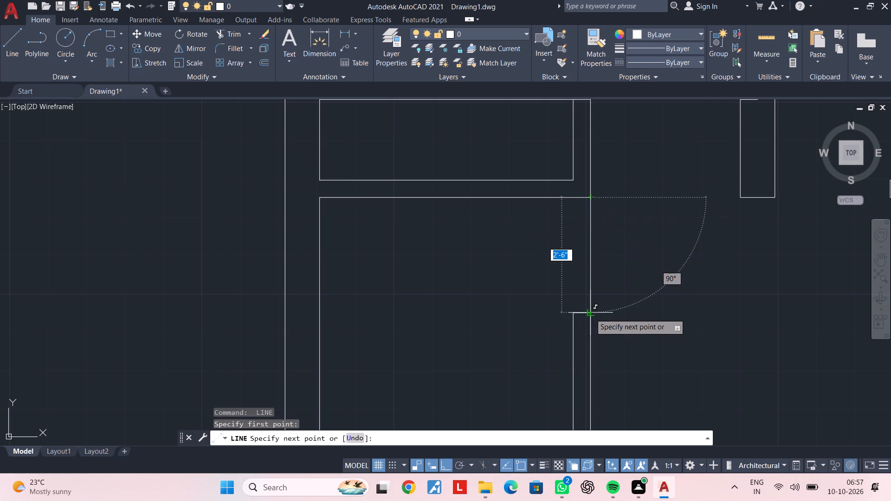
click(590, 314)
key(Escape)
scroll(517, 302, down, 3)
middle_drag(528, 297, 551, 284)
key(Escape)
key(Escape)
key(Escape)
key(Escape)
key(Escape)
key(Escape)
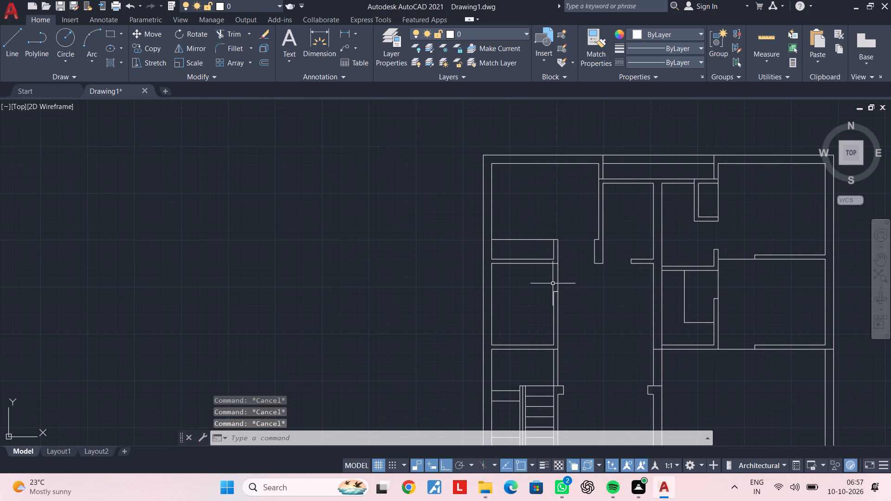
Offset the left middle room's left and bottom inner wall lines 2' into the room.
middle_drag(516, 289, 550, 265)
scroll(548, 264, up, 2)
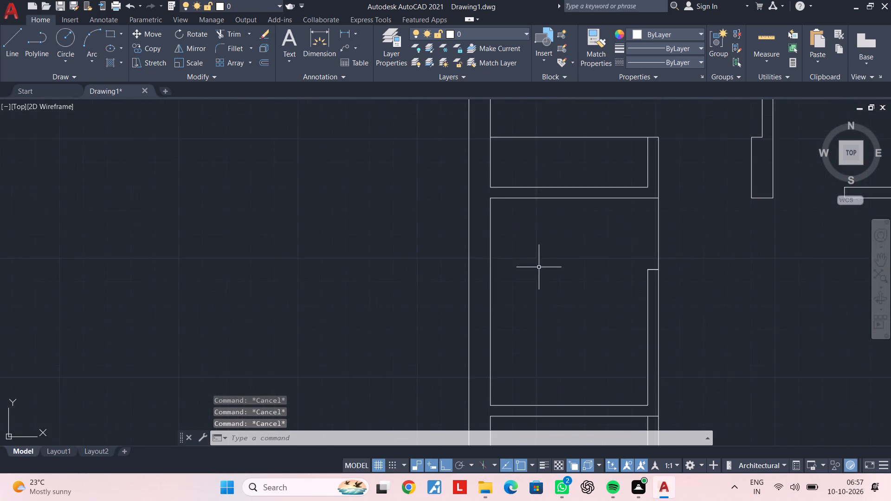
middle_drag(540, 266, 568, 245)
key(Escape)
key(Escape)
key(Escape)
text(of 2')
key(Return)
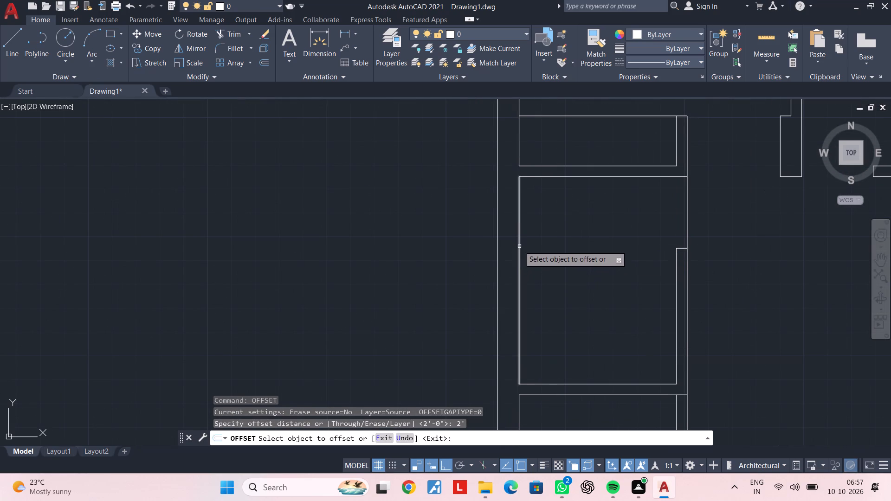
click(519, 246)
click(585, 244)
click(608, 383)
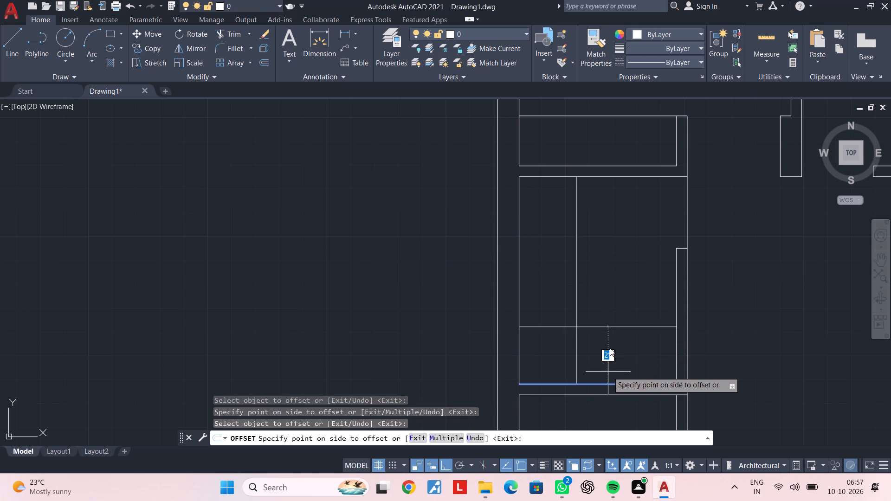
click(612, 320)
key(Escape)
key(Escape)
Trim the two offset lines where they cross, removing the ends beyond their intersection to leave an L-shaped corner.
key(t)
key(r)
key(space)
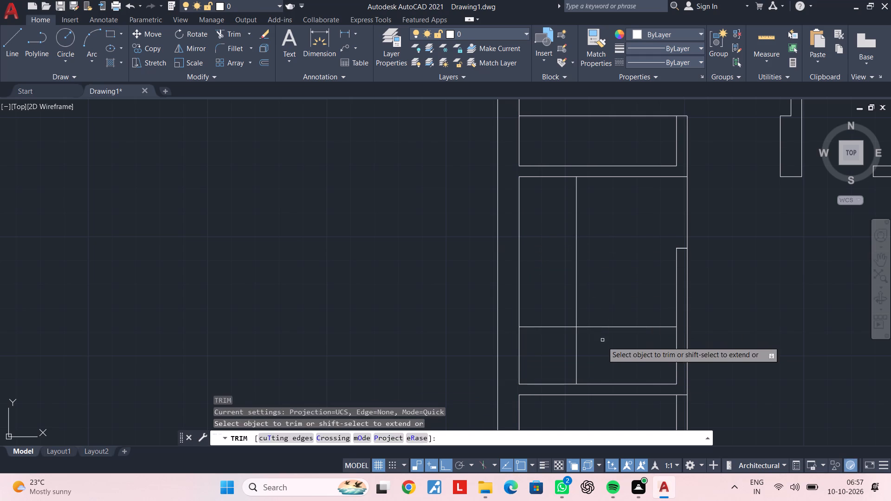
click(599, 351)
click(563, 352)
click(559, 346)
click(558, 300)
key(Escape)
Join the two trimmed offset lines in the left middle room into a single polyline.
click(584, 289)
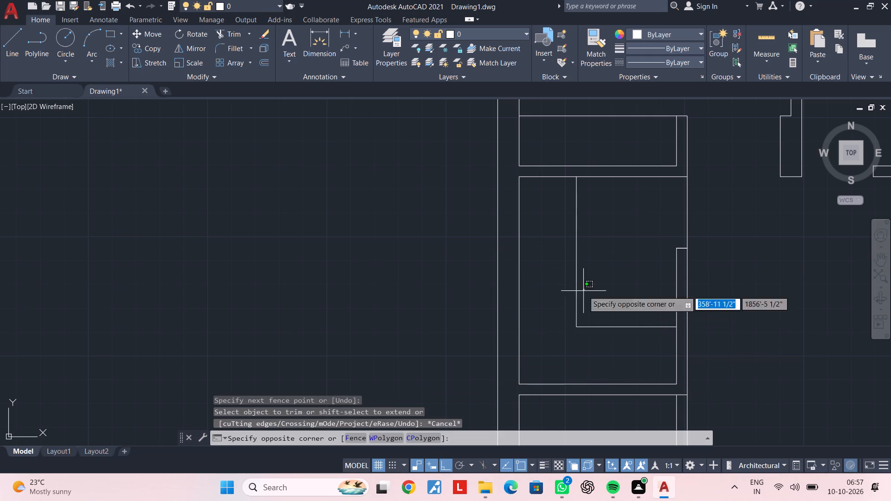
click(568, 345)
key(j)
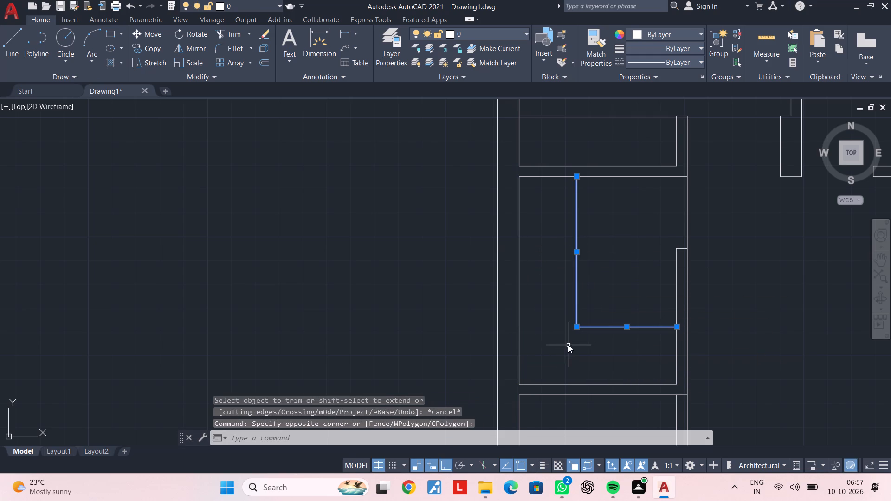
key(space)
middle_drag(554, 248, 519, 270)
key(Escape)
key(Escape)
scroll(557, 246, down, 1)
middle_drag(557, 246, 514, 269)
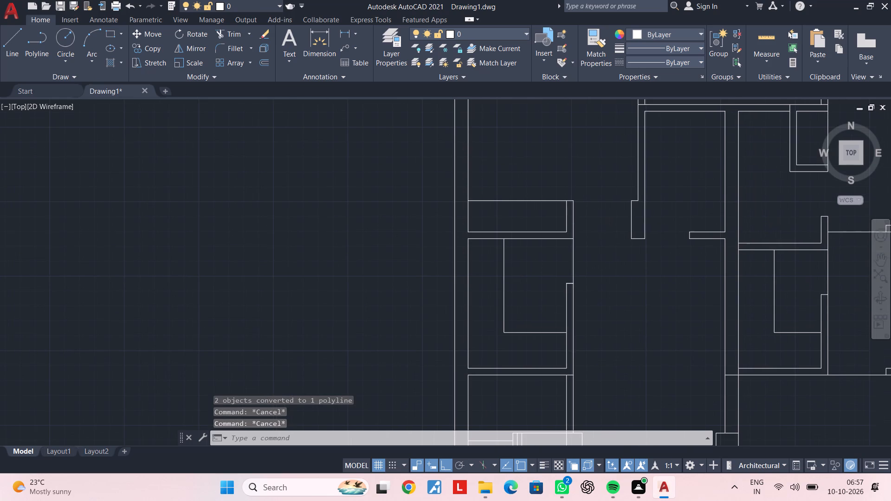
key(Escape)
key(Escape)
key(Escape)
key(Escape)
key(Escape)
Draw a horizontal line across the top left room's door opening, from the left middle room's upper right corner to the opposite wall's lower corner.
middle_drag(523, 254, 523, 256)
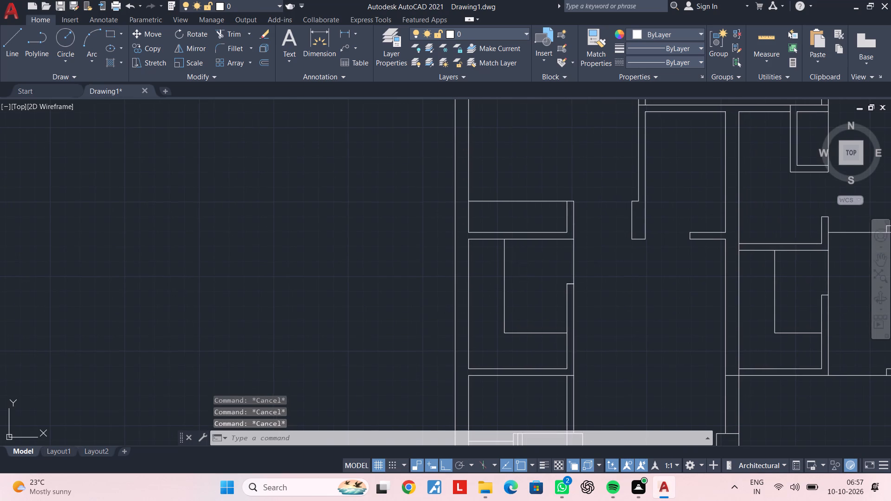
middle_drag(523, 256, 454, 280)
middle_drag(571, 271, 513, 289)
text(l)
key(space)
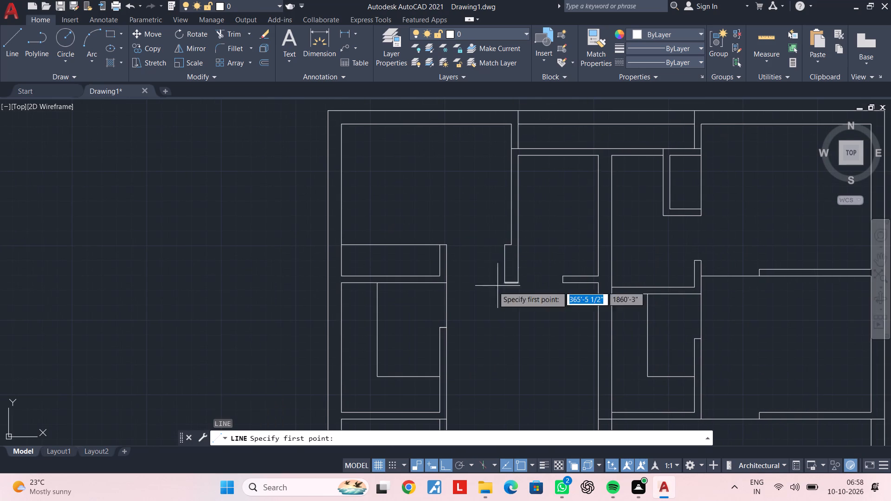
scroll(451, 282, up, 3)
click(427, 284)
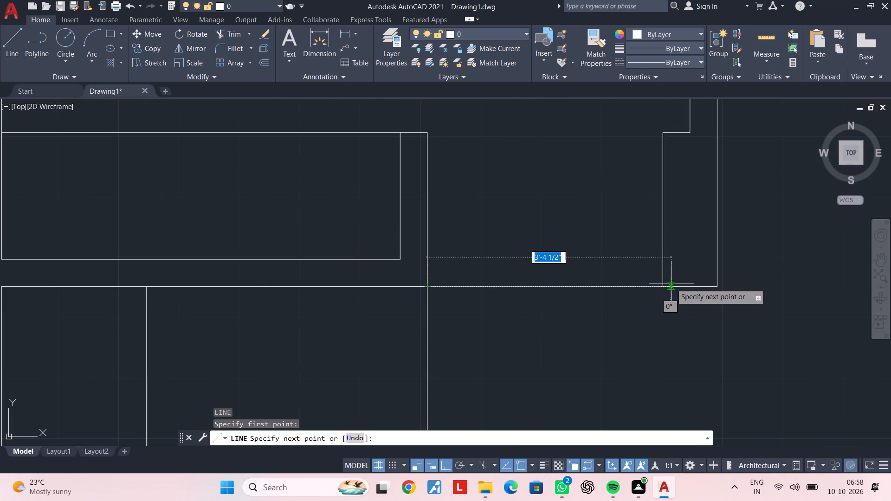
click(664, 286)
key(Escape)
scroll(603, 303, down, 3)
middle_drag(625, 303, 459, 308)
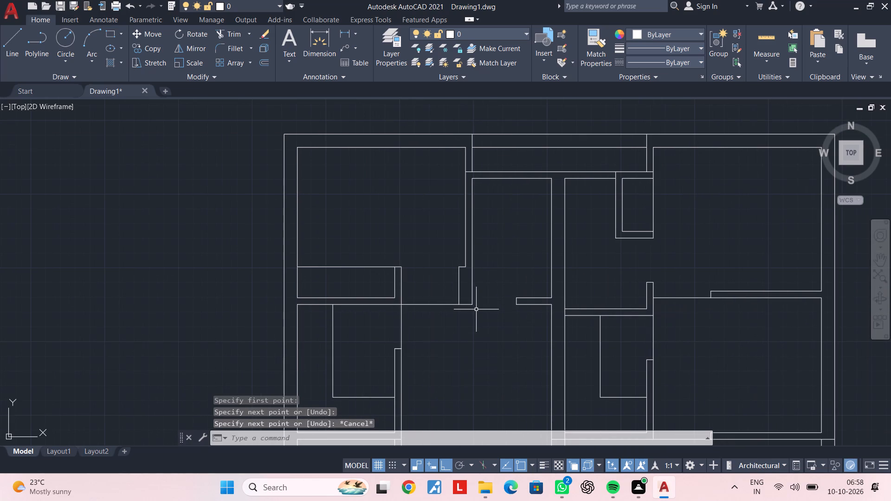
Draw two horizontal lines across the upper middle room's bottom door opening, continuing both faces of the short wall stub.
key(space)
middle_drag(500, 300, 468, 316)
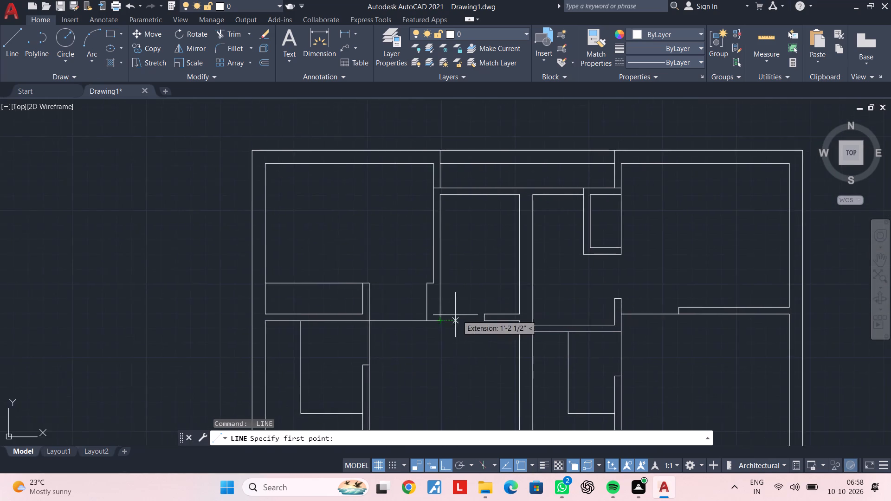
scroll(444, 315, up, 3)
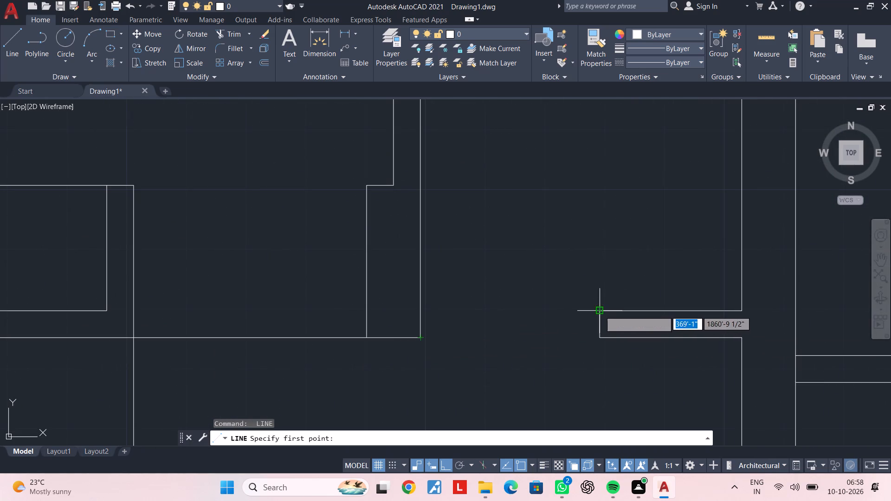
click(600, 311)
click(421, 310)
key(Escape)
key(space)
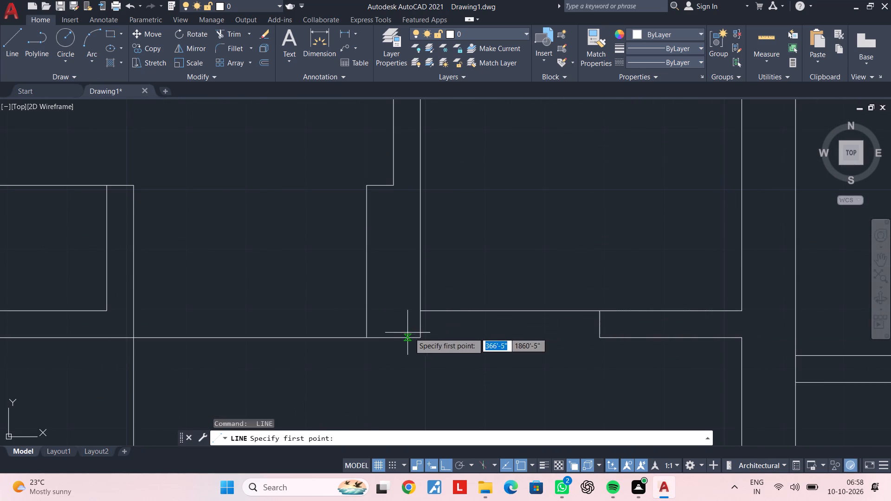
click(424, 337)
click(603, 336)
key(Escape)
scroll(723, 335, down, 3)
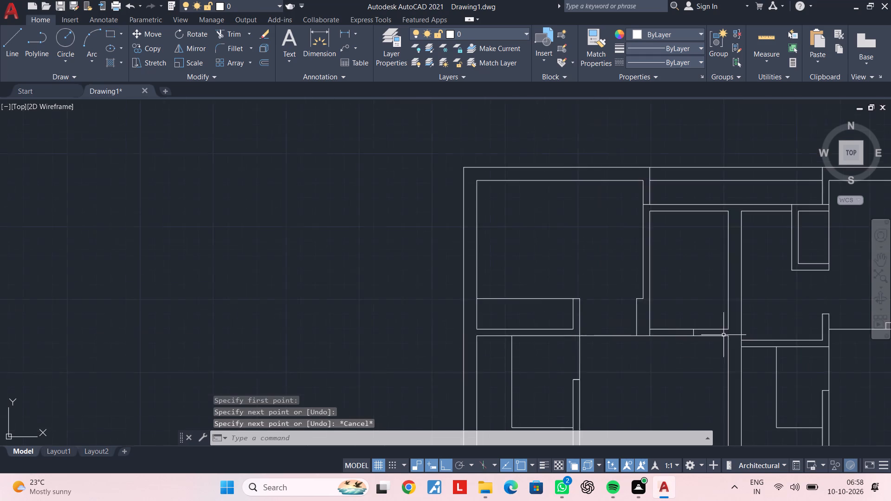
Draw two 2'-6" vertical lines closing the opening between the small upper shaft's lower wall and the wall stub below it.
middle_drag(642, 328, 453, 314)
middle_drag(576, 296, 514, 296)
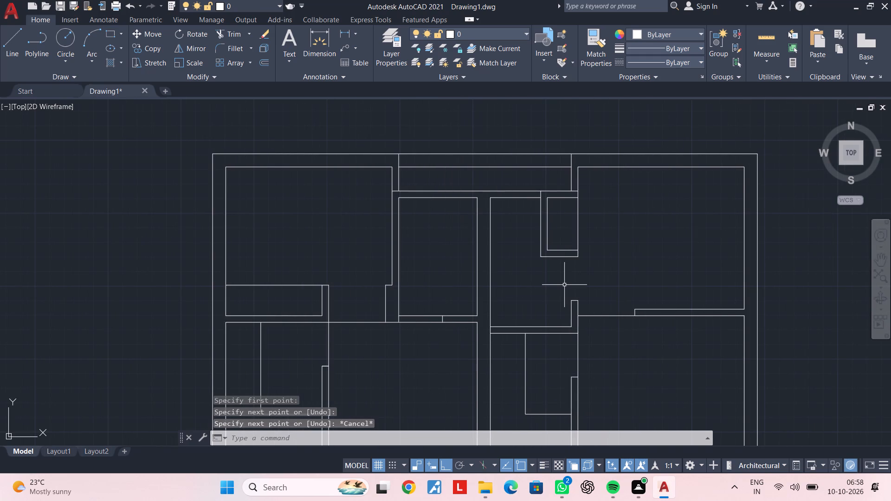
key(space)
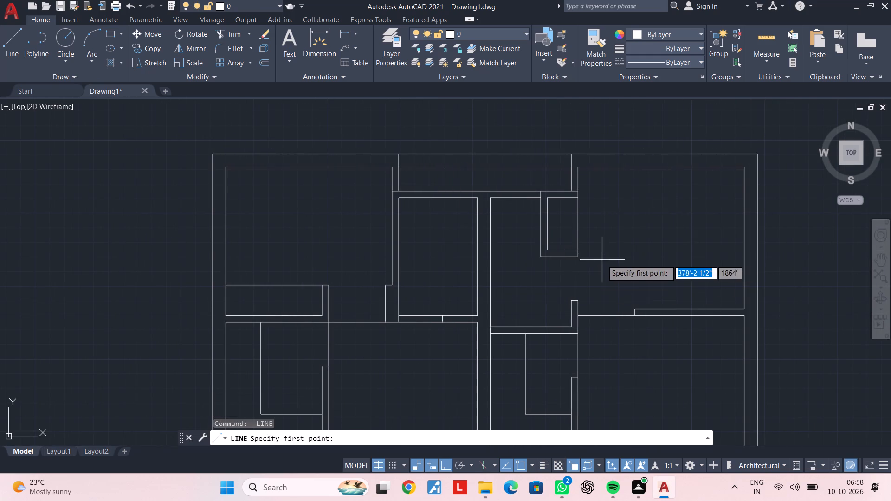
scroll(576, 260, up, 4)
scroll(576, 346, down, 2)
middle_drag(577, 340, 581, 276)
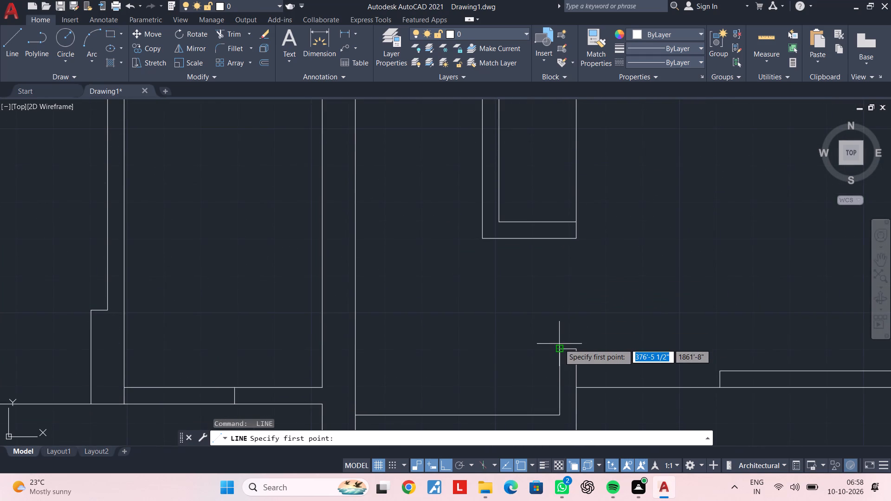
click(558, 347)
click(559, 238)
key(Escape)
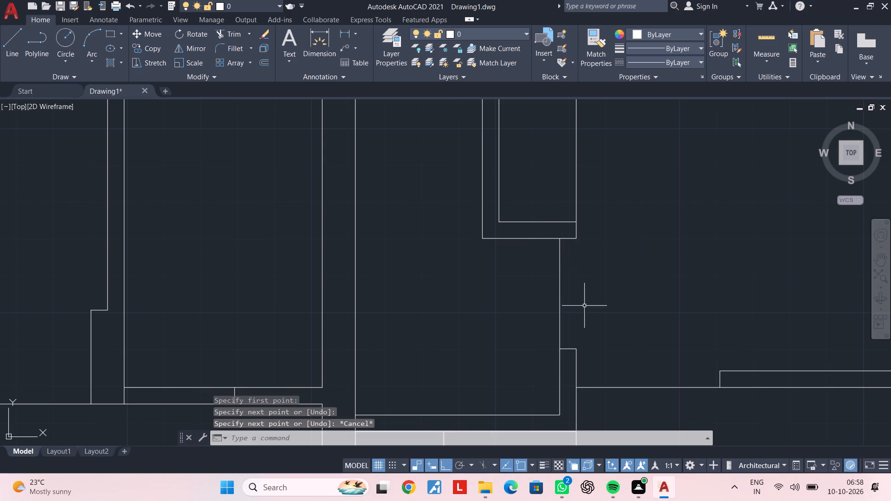
key(space)
click(578, 350)
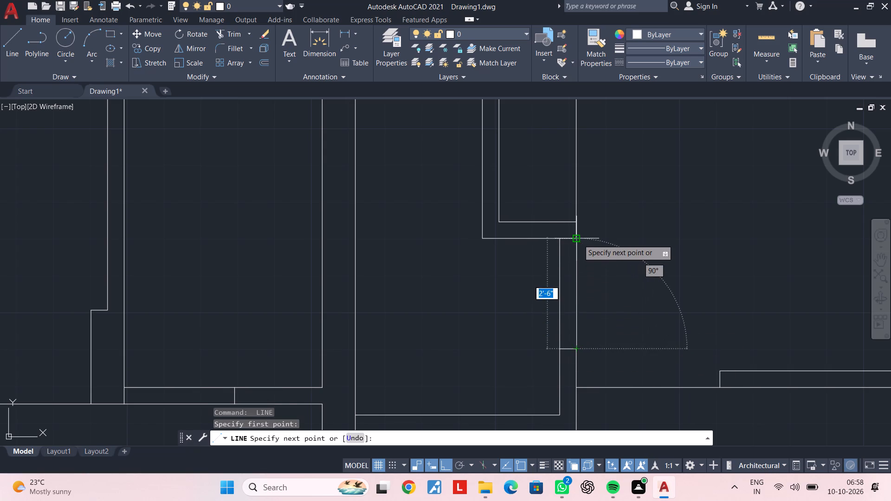
click(578, 239)
key(Escape)
scroll(611, 257, down, 2)
middle_drag(611, 257, 575, 301)
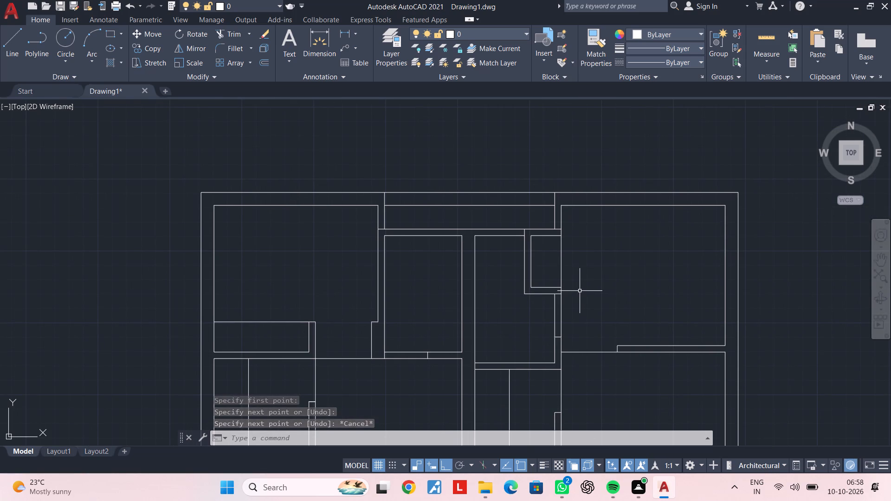
Examine the plan's closed openings and wall junctions from the upper rooms down to the staircase and central hall.
middle_drag(582, 290, 685, 253)
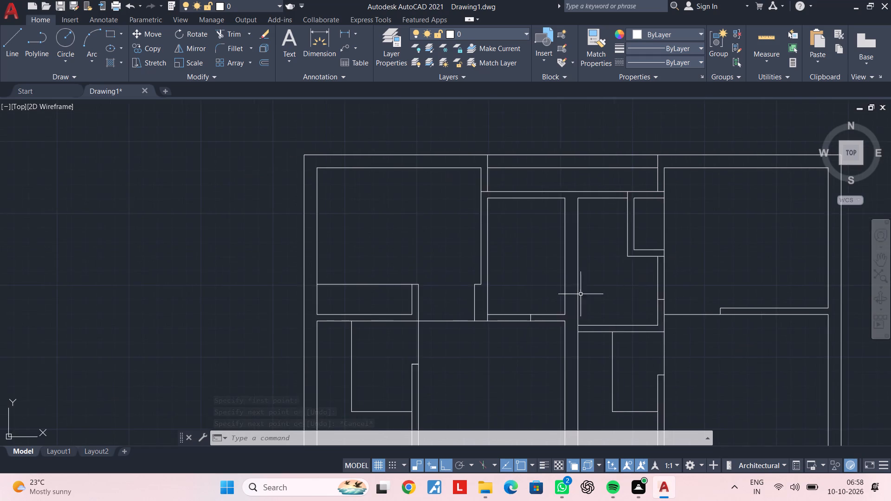
middle_drag(577, 295, 631, 262)
middle_drag(569, 222, 555, 231)
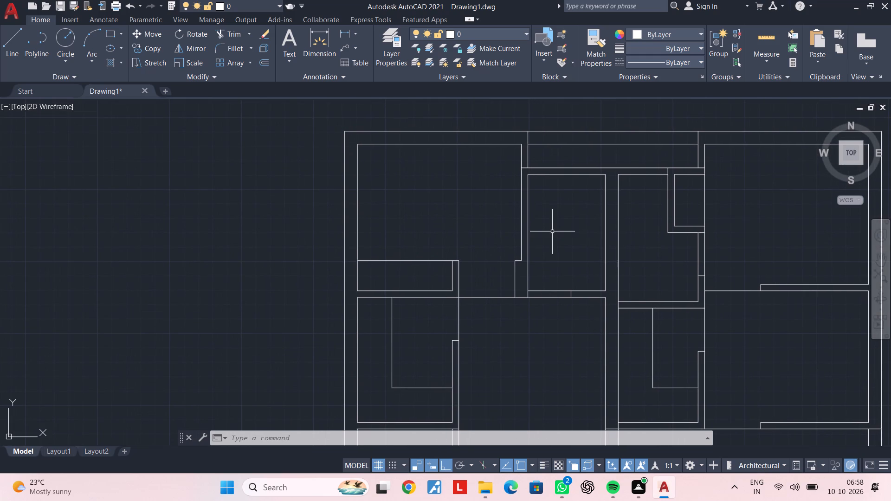
scroll(577, 306, up, 1)
middle_drag(578, 305, 602, 261)
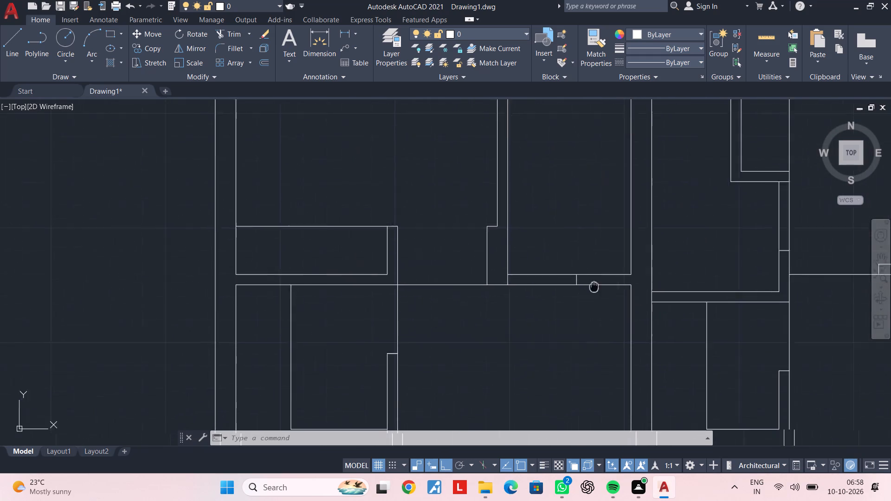
middle_drag(602, 261, 611, 215)
scroll(585, 237, down, 3)
middle_drag(584, 251, 572, 189)
scroll(572, 192, up, 1)
key(Escape)
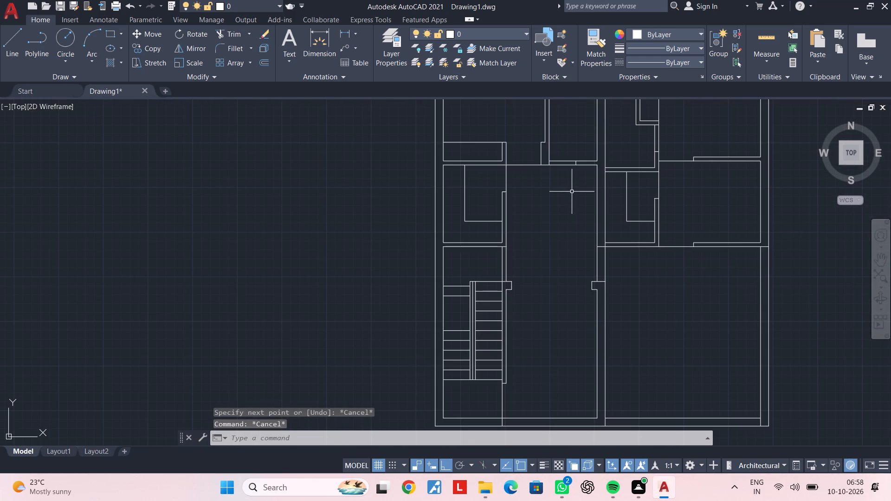
key(Escape)
key(Escape)
middle_click(581, 222)
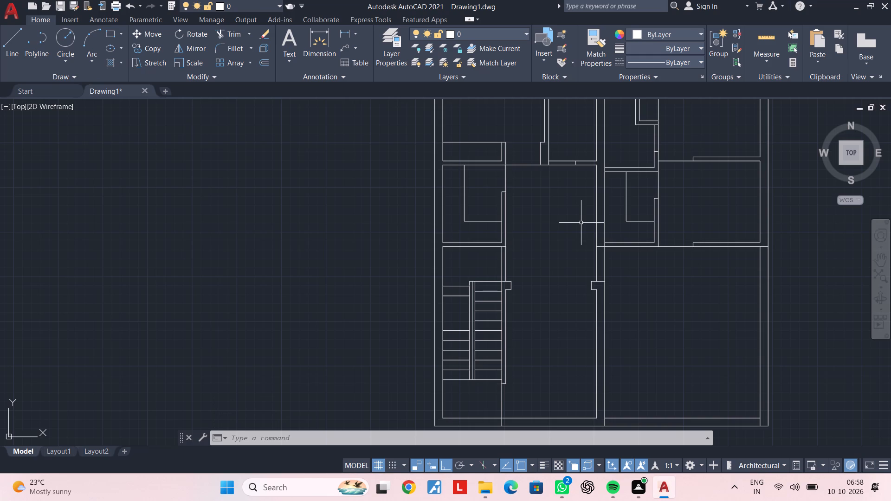
Delete the central wall's hall-side vertical line between the lower partition and the projecting wall stub.
scroll(601, 264, up, 3)
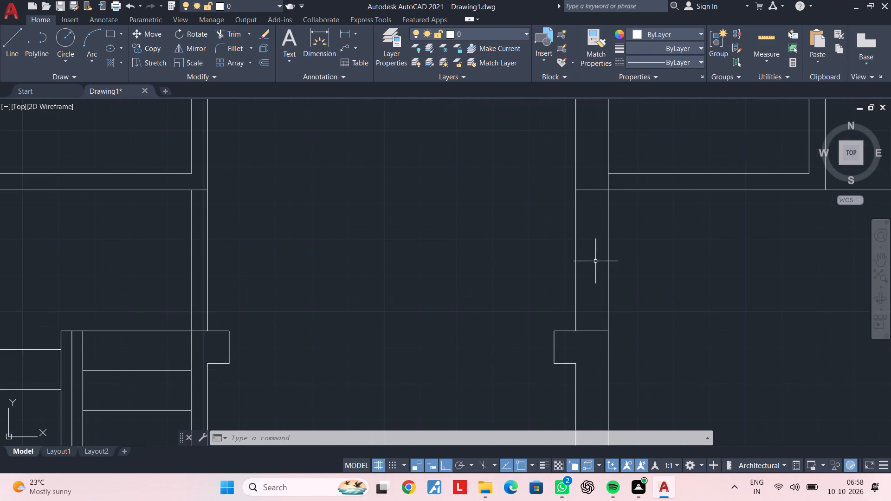
click(575, 254)
key(Delete)
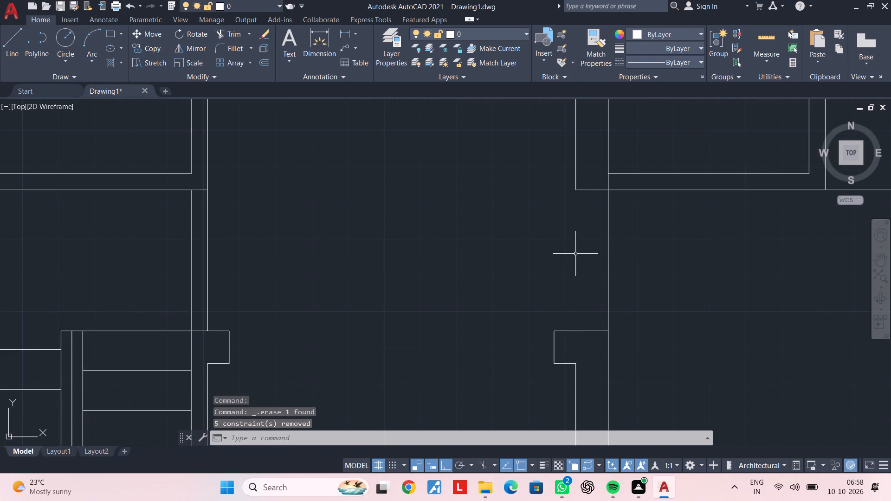
scroll(527, 209, down, 2)
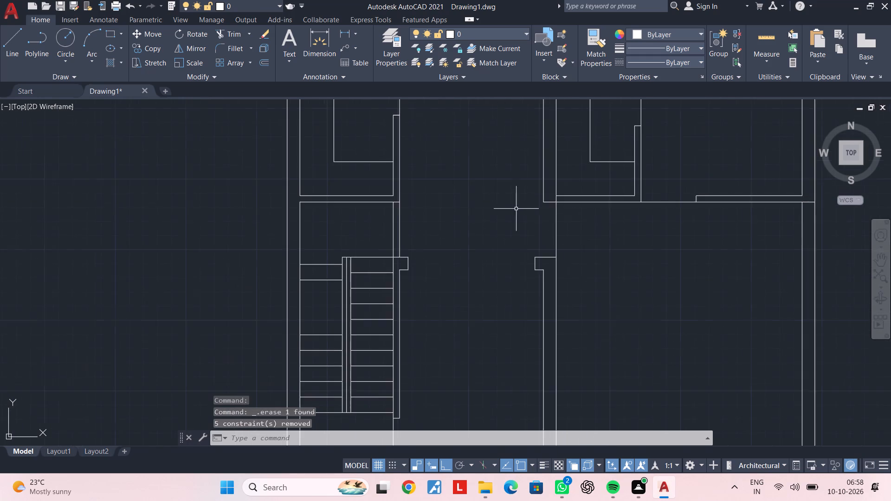
Review the wall layout around the central hall and the upper rooms.
middle_drag(477, 206, 477, 235)
key(Escape)
middle_drag(435, 190, 431, 210)
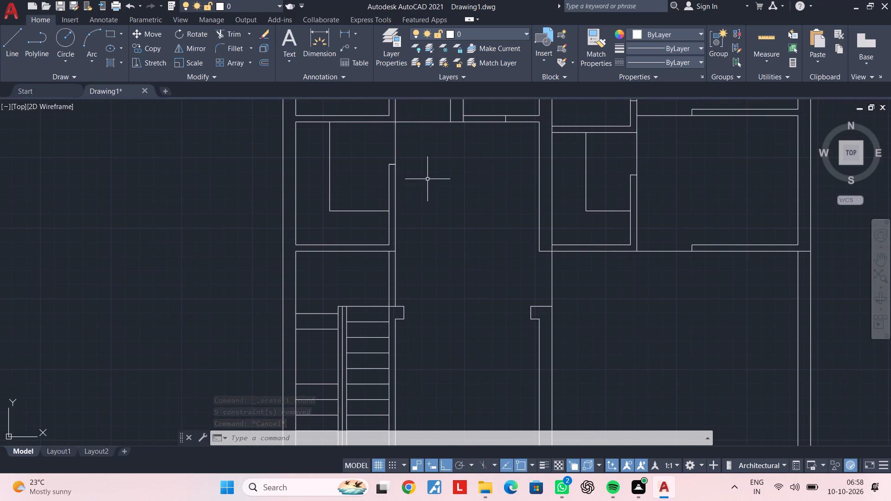
middle_drag(477, 238, 405, 278)
scroll(403, 278, down, 2)
middle_drag(404, 297, 404, 302)
scroll(404, 299, up, 1)
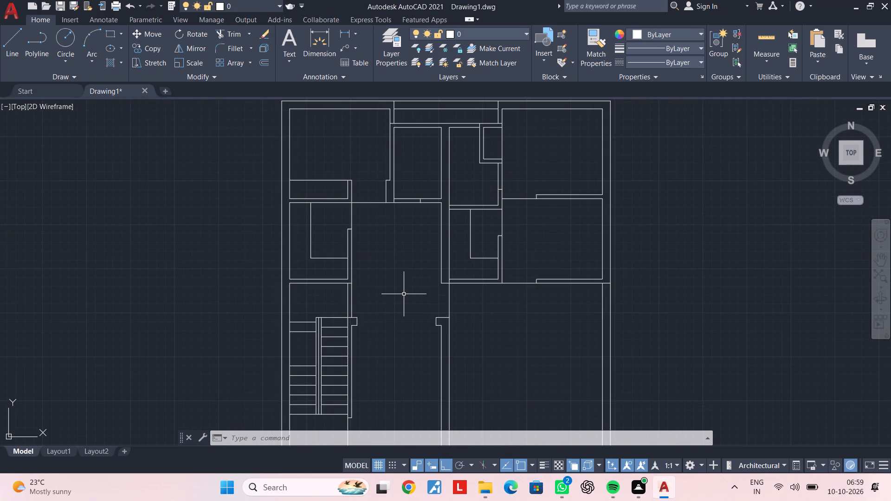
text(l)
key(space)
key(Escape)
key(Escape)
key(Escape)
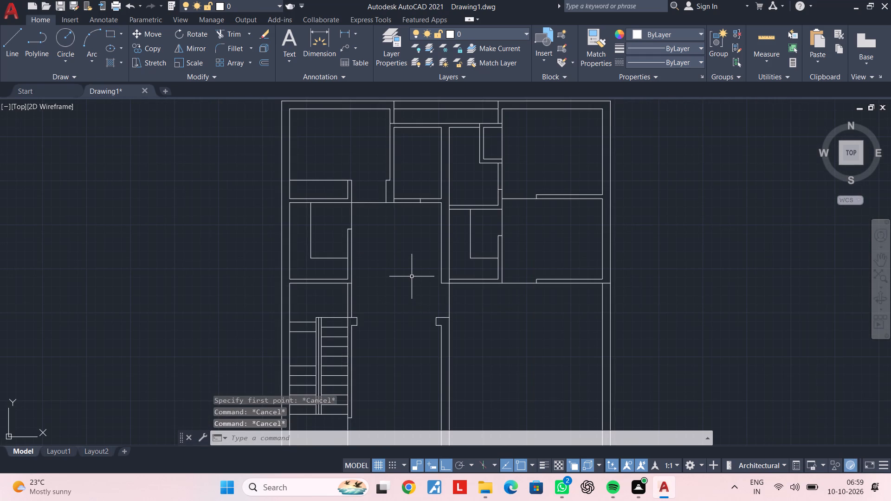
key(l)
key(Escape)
Offset the inner top-wall line of the upper-left room 4.5" outward into the wall thickness.
middle_drag(322, 209, 311, 251)
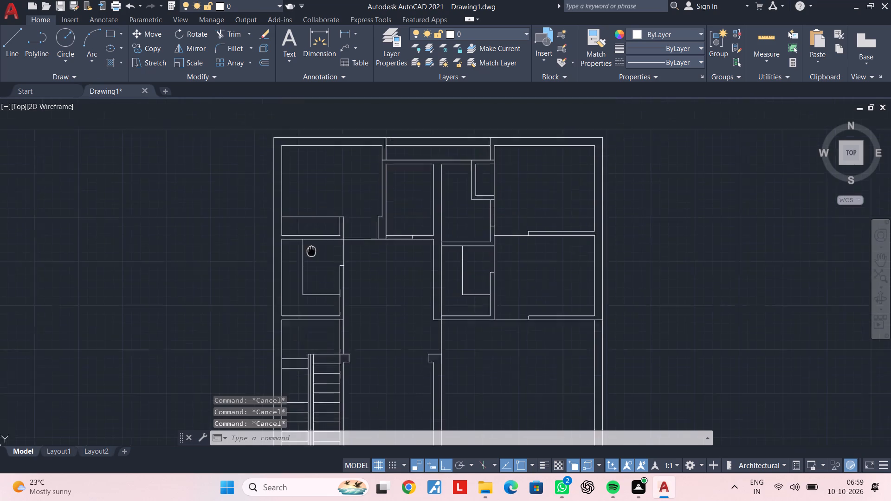
middle_drag(311, 251, 291, 288)
scroll(315, 212, up, 2)
middle_drag(313, 210, 296, 254)
key(Escape)
key(Escape)
key(Escape)
text(of 4.5")
key(Return)
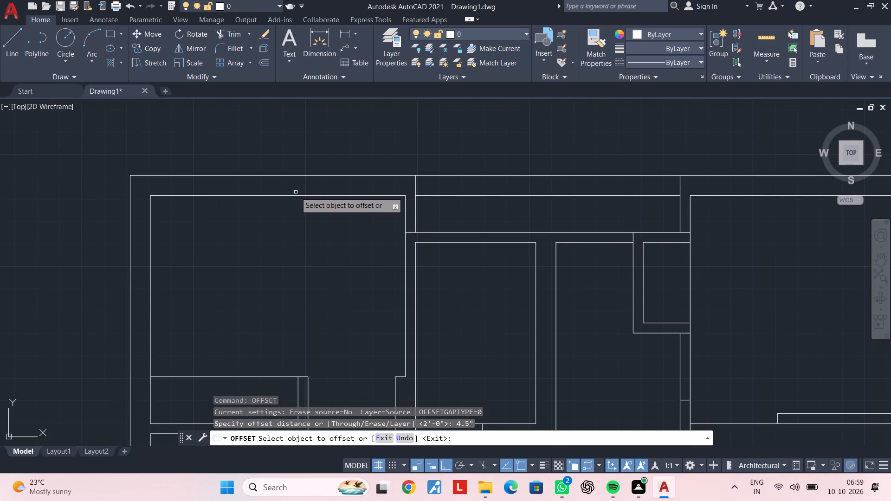
click(295, 194)
click(295, 180)
key(Escape)
key(Escape)
key(Escape)
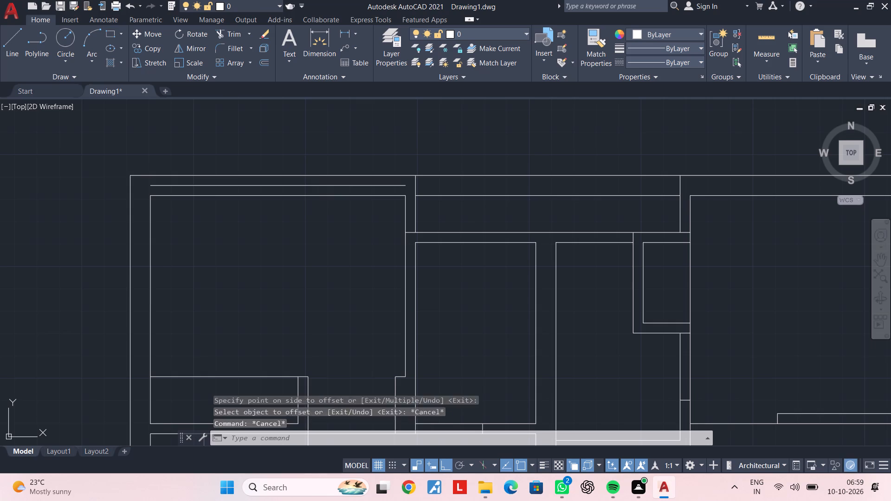
key(Escape)
key(Escape)
key(Escape)
key(Escape)
Extend the offset line within the top wall across to the outer right wall line.
middle_drag(564, 208, 337, 211)
scroll(639, 233, down, 1)
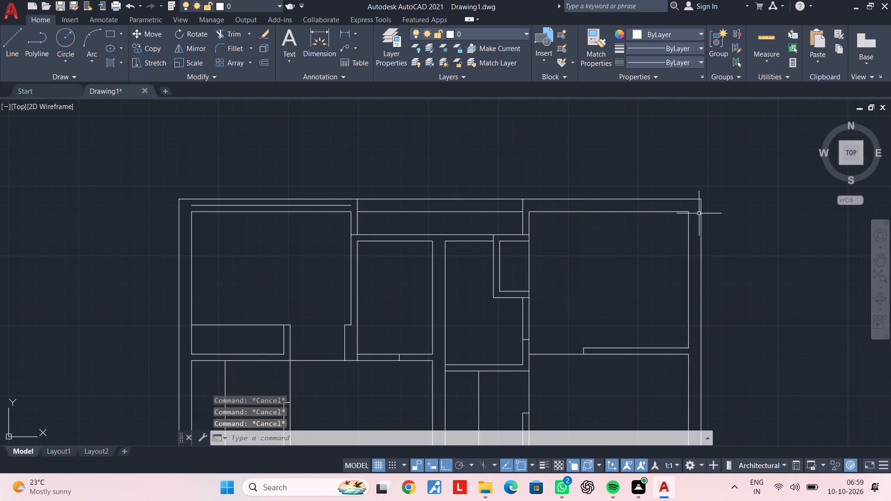
click(700, 213)
key(e)
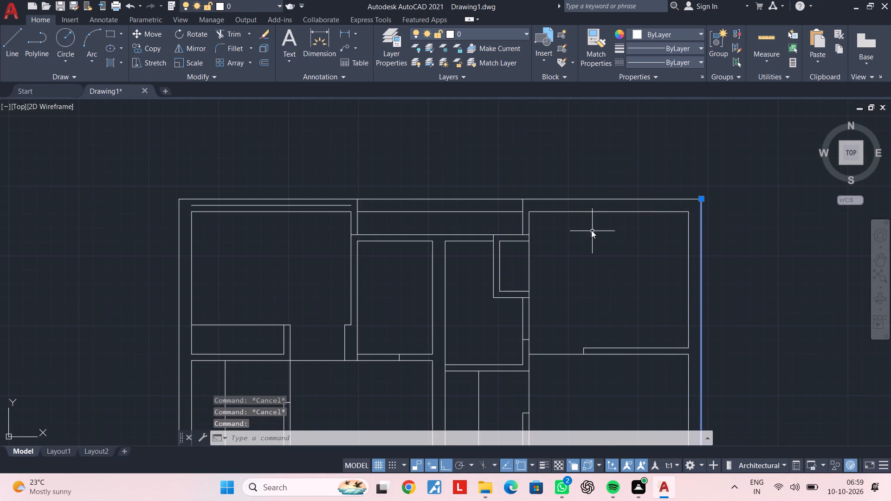
key(x)
key(space)
click(324, 205)
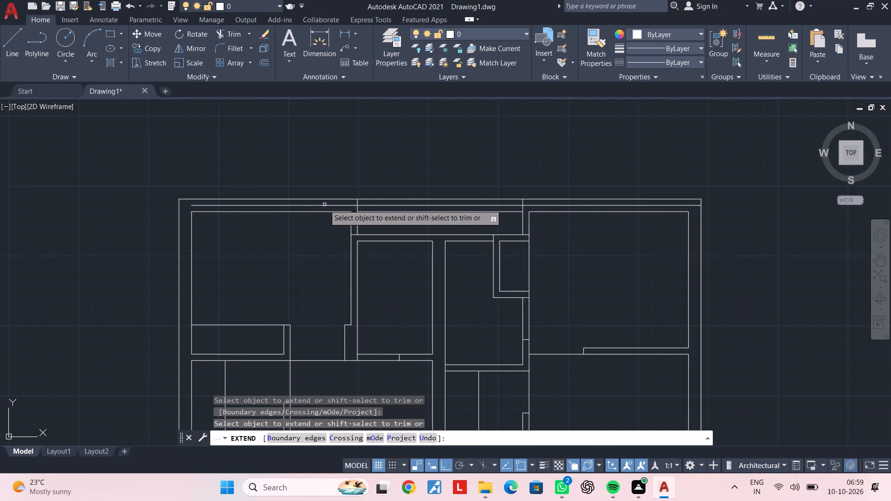
key(Escape)
key(Escape)
Offset the plan's outer right wall line 4.5" inward.
middle_drag(659, 228, 624, 176)
key(Escape)
middle_drag(674, 199, 624, 143)
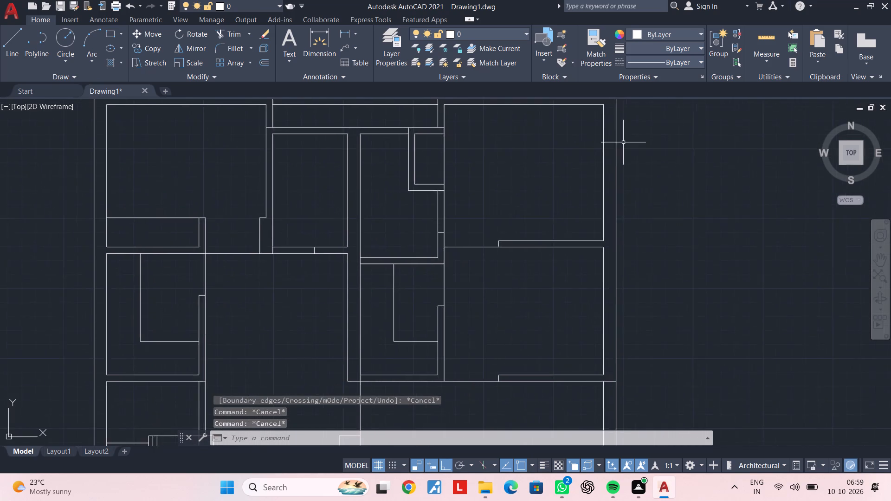
scroll(595, 178, down, 2)
middle_drag(595, 178, 592, 203)
key(Escape)
key(Escape)
key(Escape)
text(of 4.5")
key(Return)
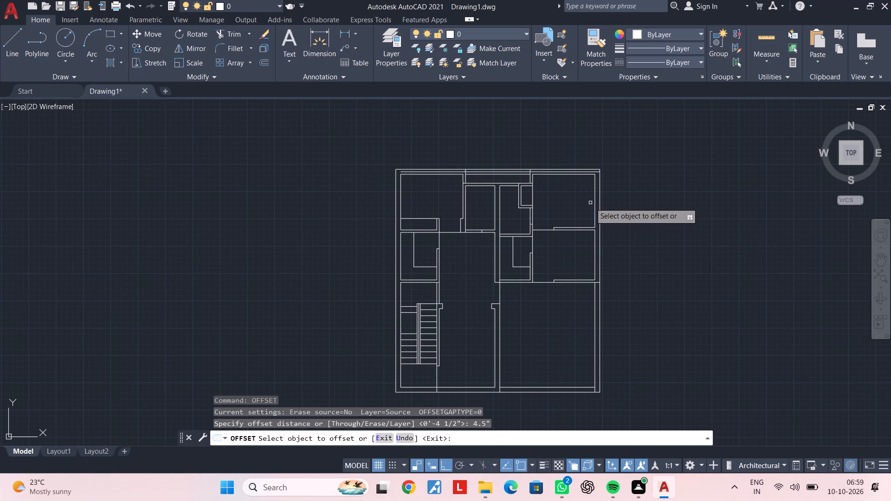
scroll(587, 179, up, 4)
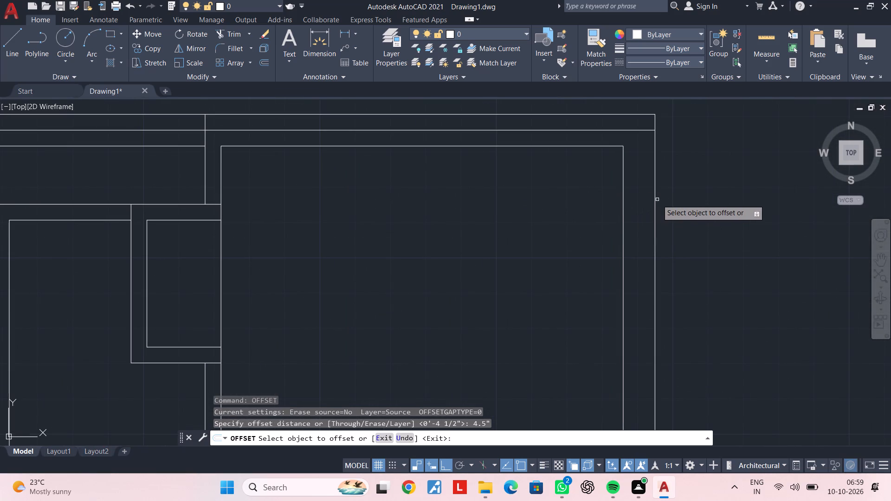
click(654, 199)
click(645, 200)
key(Escape)
key(Escape)
Trim both overhanging ends where the top and right mid-wall lines cross at the upper-right corner.
middle_drag(656, 157, 620, 189)
key(Escape)
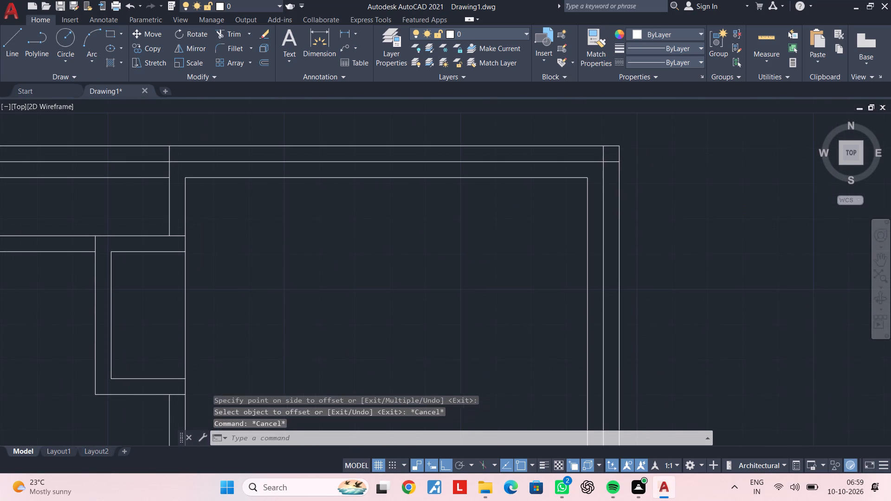
key(Escape)
key(t)
key(r)
key(space)
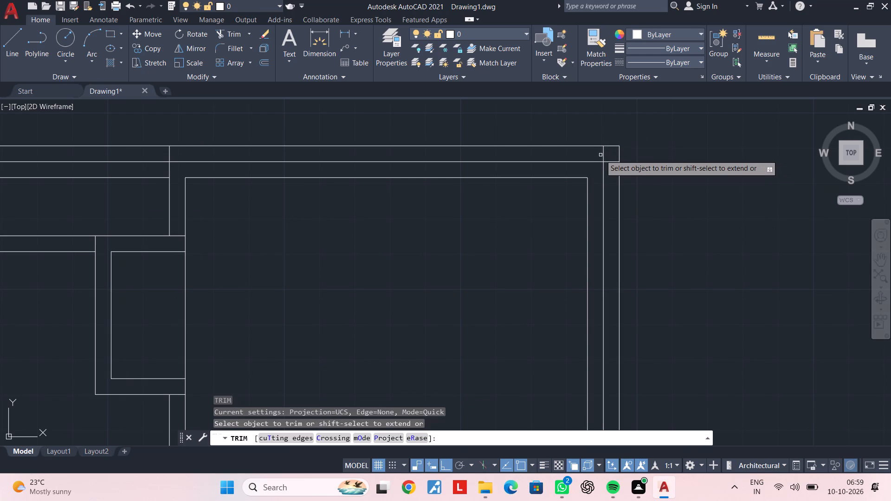
click(602, 152)
click(609, 160)
scroll(615, 186, down, 4)
middle_drag(615, 166, 616, 120)
key(Escape)
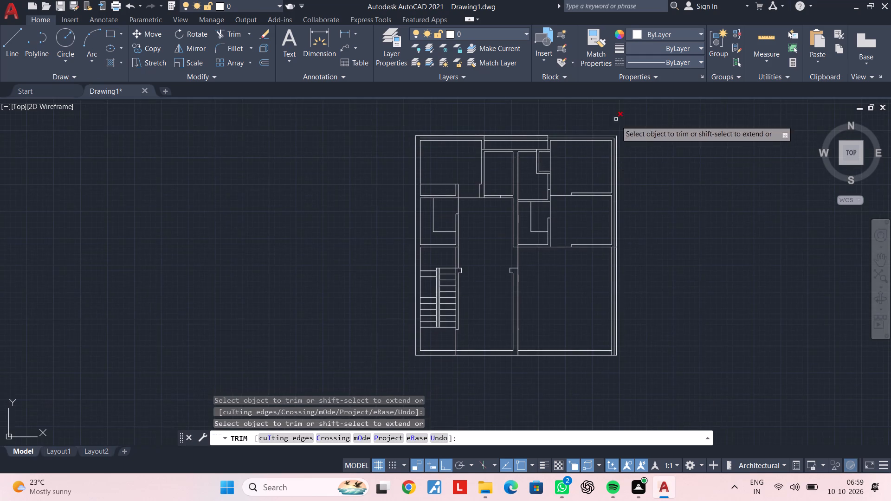
key(Escape)
Offset the plan's outer left wall line 4.5" inward.
scroll(626, 296, up, 4)
scroll(620, 238, down, 2)
middle_drag(621, 237, 623, 133)
middle_drag(623, 222, 638, 215)
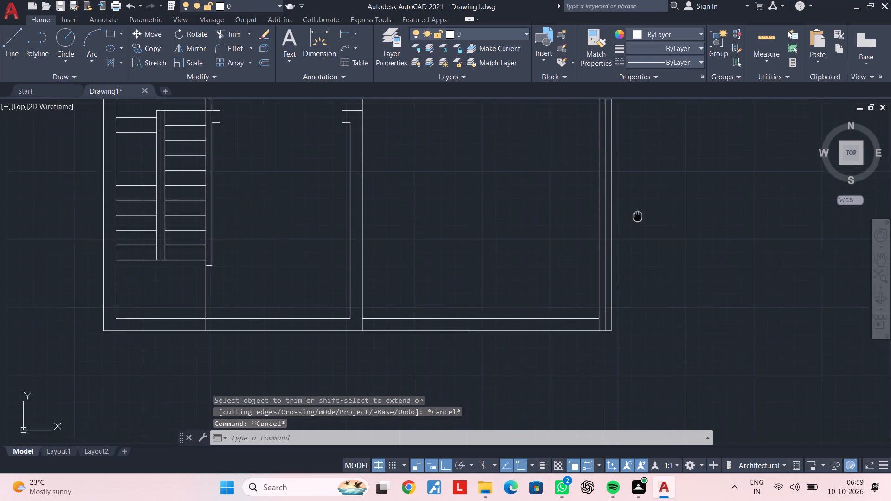
middle_drag(638, 215, 699, 208)
middle_drag(530, 226, 589, 214)
middle_drag(589, 214, 574, 263)
middle_drag(569, 263, 653, 258)
key(Escape)
scroll(620, 263, down, 2)
middle_drag(620, 263, 639, 342)
scroll(532, 180, up, 3)
middle_drag(505, 173, 583, 166)
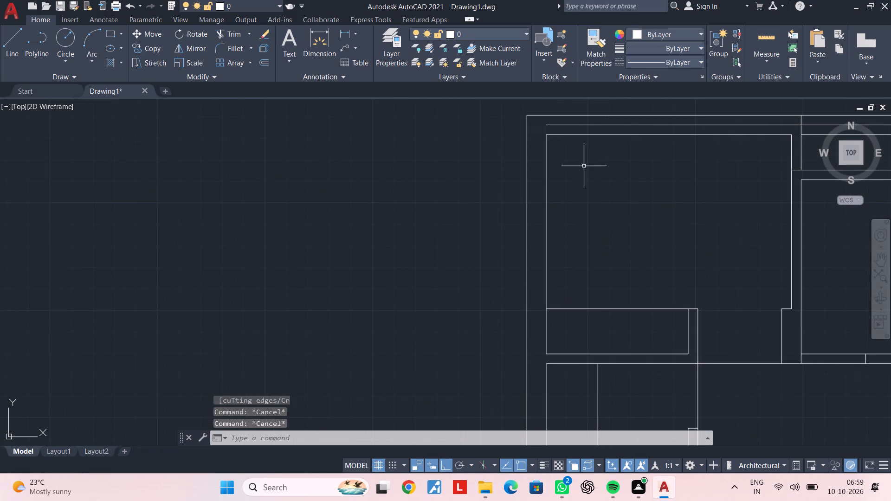
key(Escape)
key(Escape)
key(Escape)
text(of)
key(space)
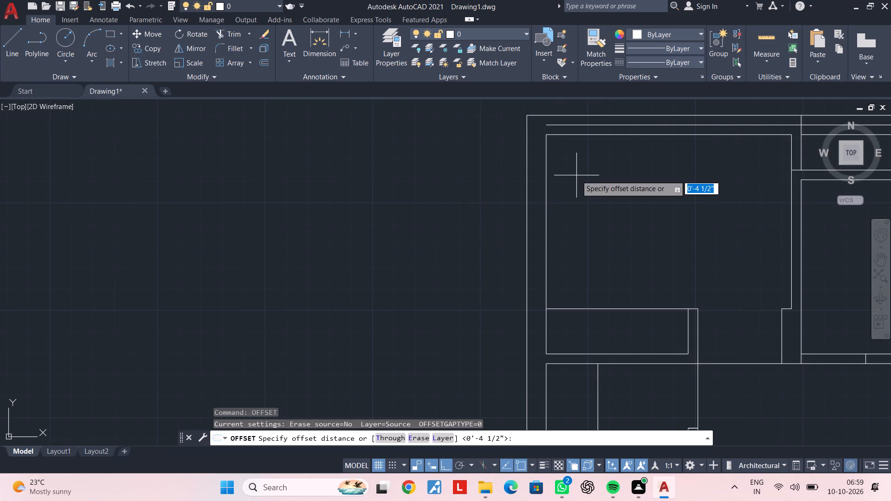
text(4.5")
key(Return)
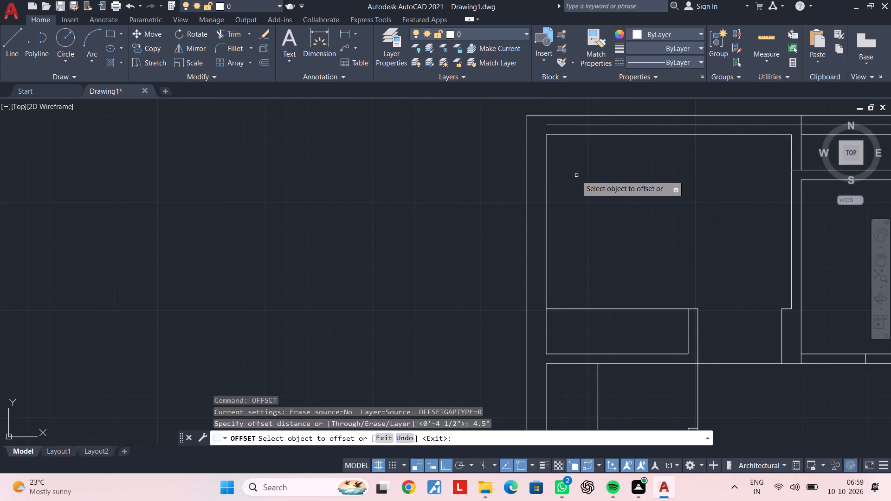
click(527, 183)
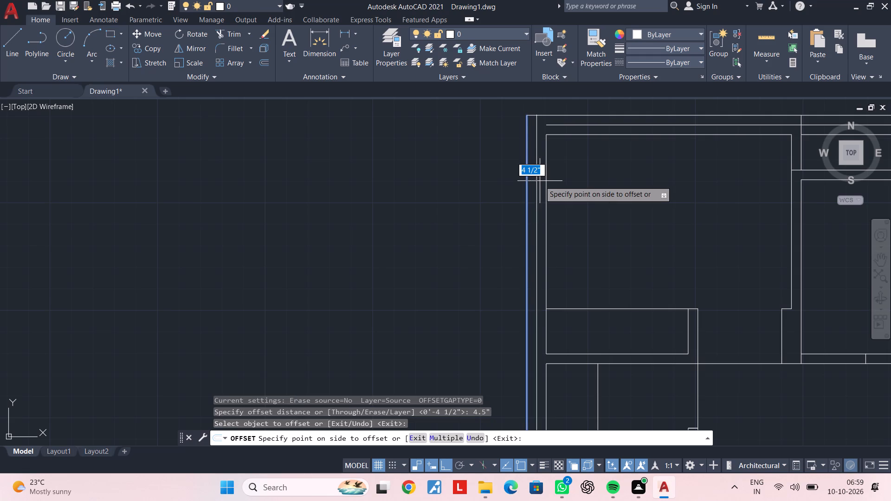
click(540, 181)
key(Escape)
key(Escape)
key(Escape)
Extend the top mid-wall line to the left one and trim the vertical overhang at the upper-left corner.
text(ex)
key(space)
click(554, 126)
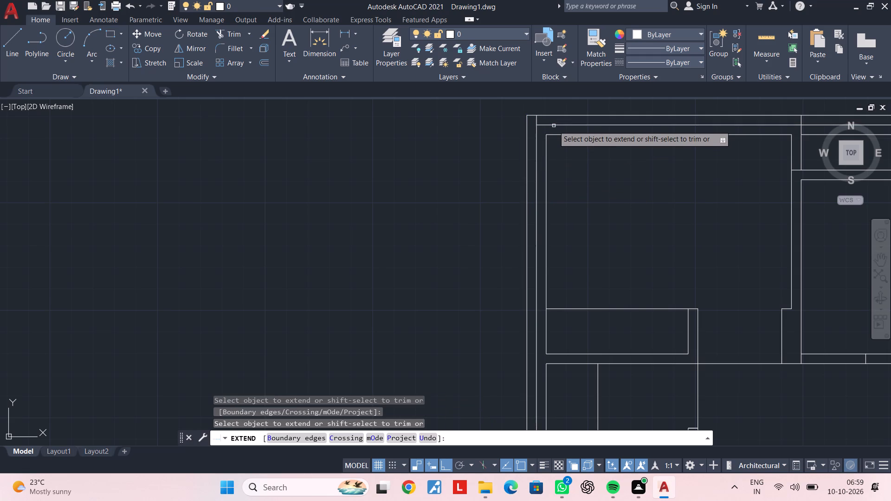
key(Escape)
key(Escape)
text(tr)
key(space)
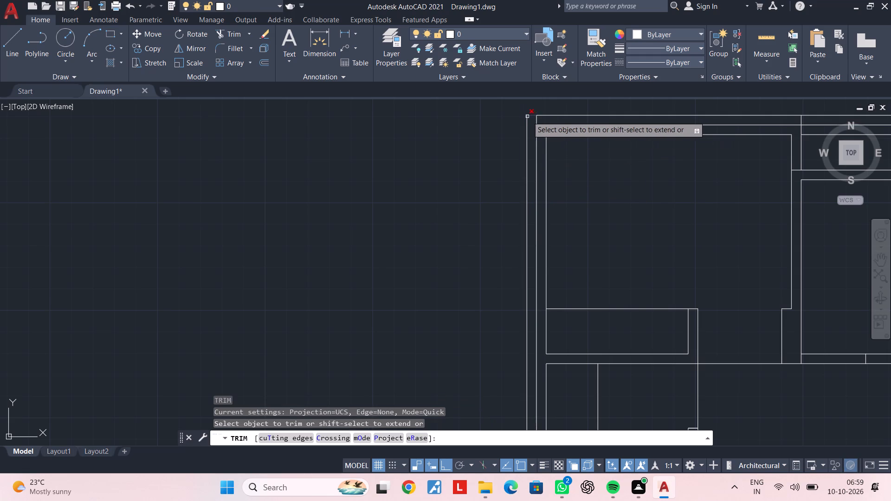
click(536, 120)
scroll(600, 199, down, 2)
middle_drag(584, 196, 540, 133)
key(Escape)
middle_drag(541, 245, 523, 137)
key(Escape)
key(Escape)
middle_drag(528, 299, 523, 237)
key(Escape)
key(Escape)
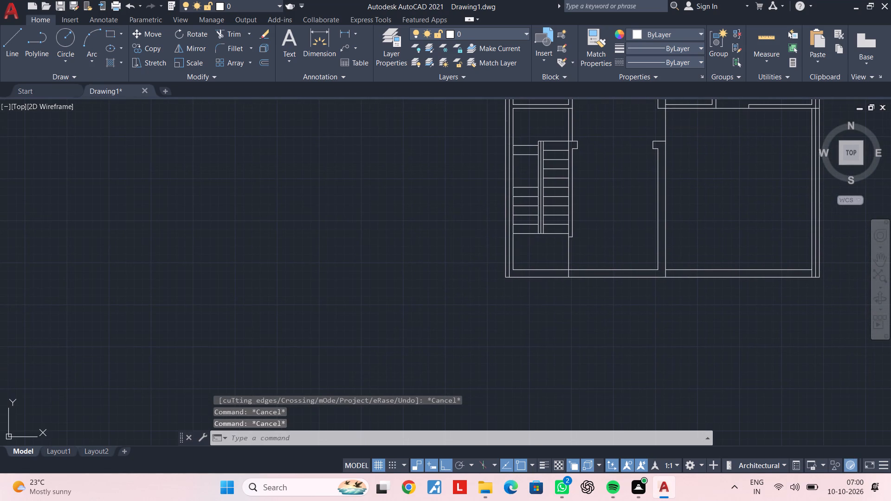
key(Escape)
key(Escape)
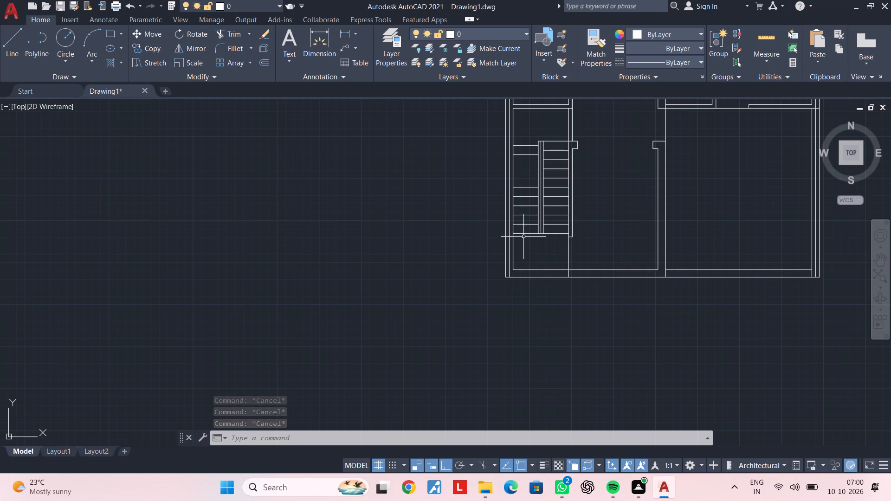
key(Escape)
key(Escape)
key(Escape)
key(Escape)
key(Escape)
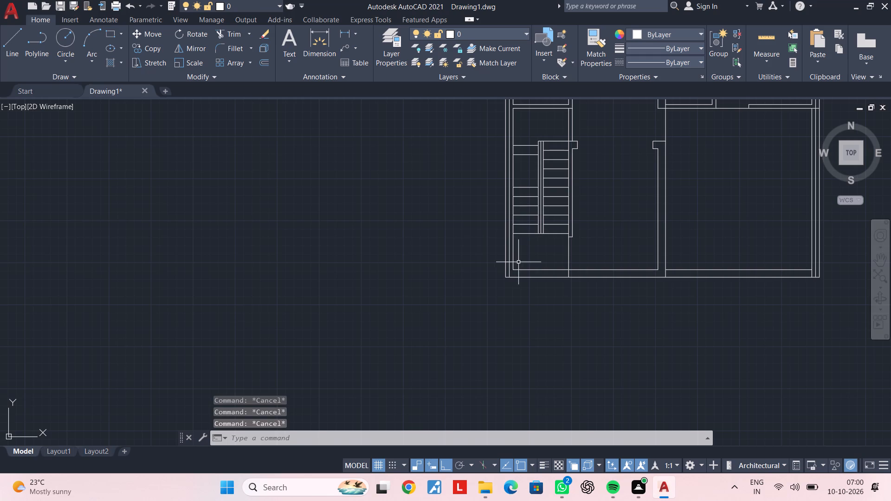
Join the left, right and top mid-wall lines into one polyline.
scroll(517, 262, up, 1)
scroll(515, 263, down, 2)
scroll(505, 262, up, 2)
click(514, 258)
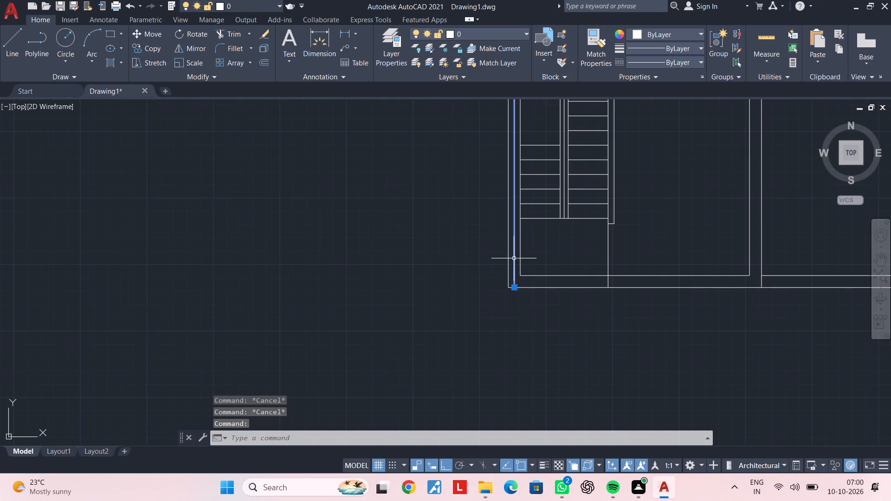
scroll(616, 282, down, 2)
middle_drag(612, 287, 452, 372)
scroll(635, 354, up, 2)
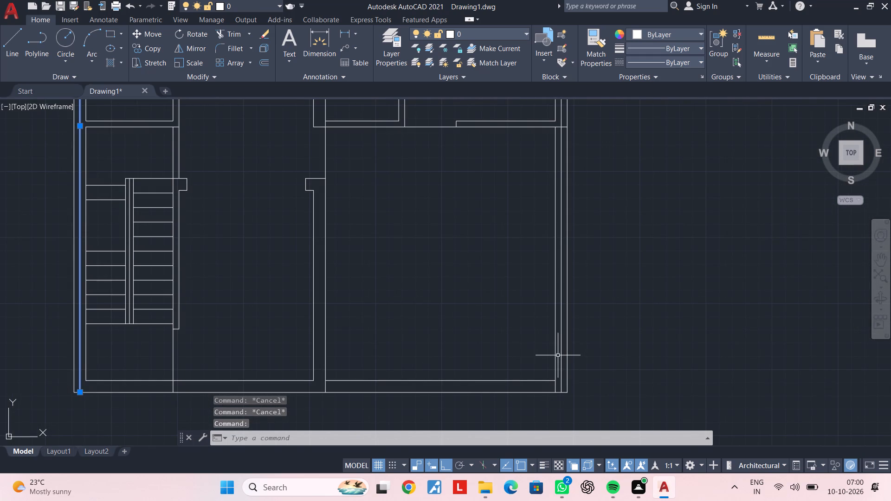
click(560, 352)
scroll(512, 315, down, 2)
middle_drag(502, 282, 508, 395)
scroll(524, 231, up, 2)
click(521, 279)
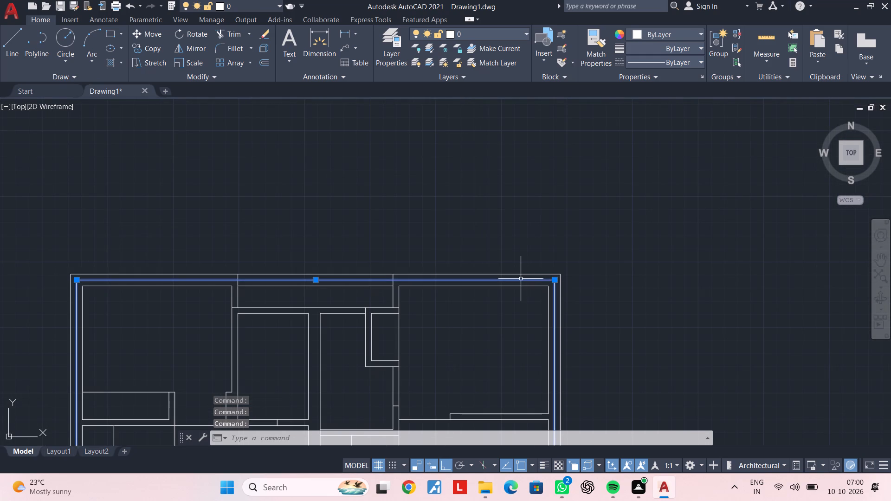
text(j)
key(space)
Load the ISO dash linetype ACAD_ISO02W100 into the drawing.
click(673, 62)
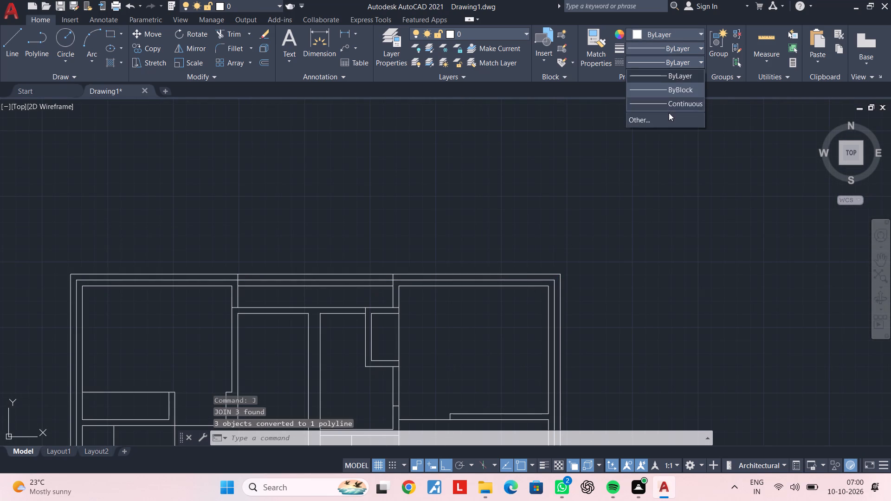
click(669, 113)
click(546, 147)
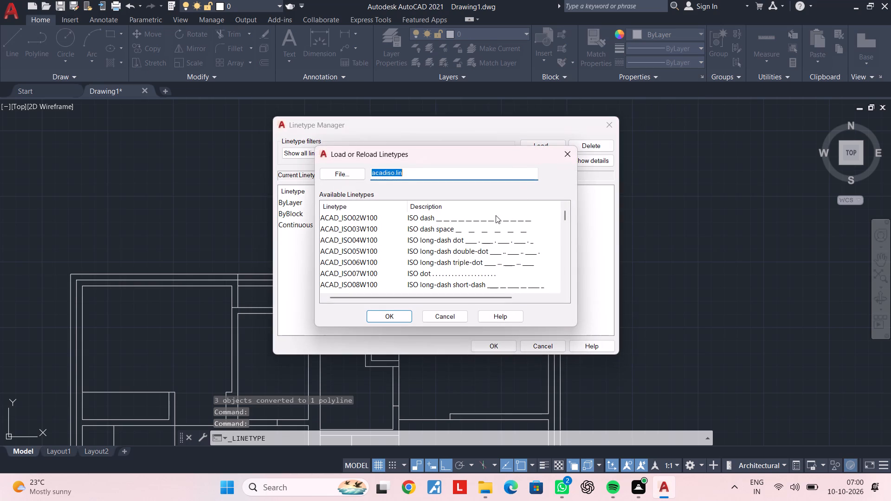
click(494, 217)
click(388, 313)
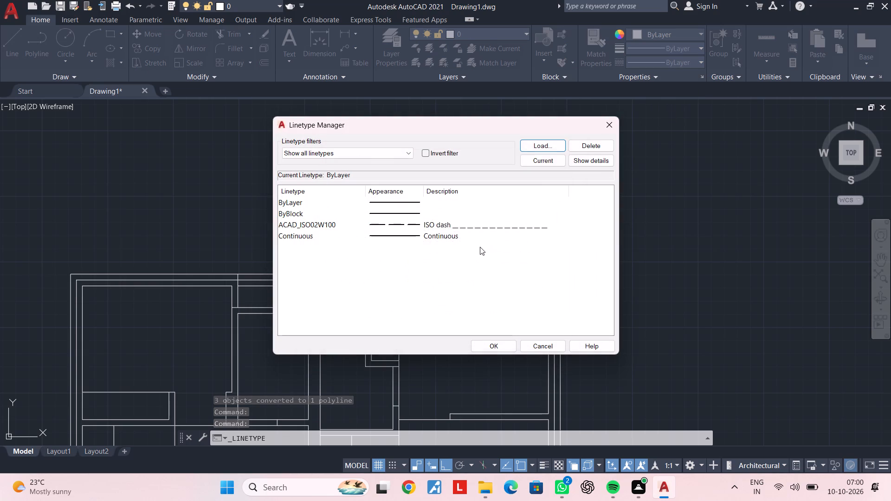
click(488, 342)
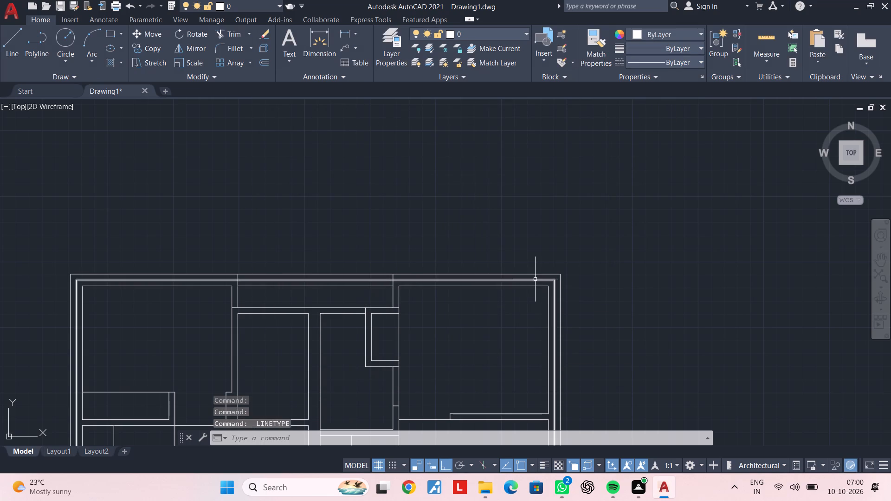
Apply the ACAD_ISO02W100 linetype to the joined mid-wall polyline.
click(535, 279)
click(669, 62)
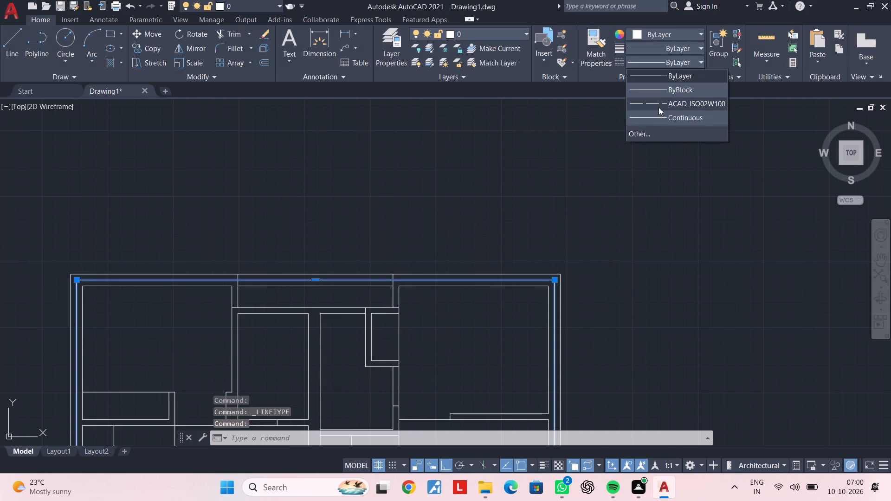
click(658, 107)
key(Escape)
Examine the dashed mid-wall line around the plan and its ends at the bottom outer wall.
scroll(621, 275, down, 2)
middle_drag(620, 276, 595, 211)
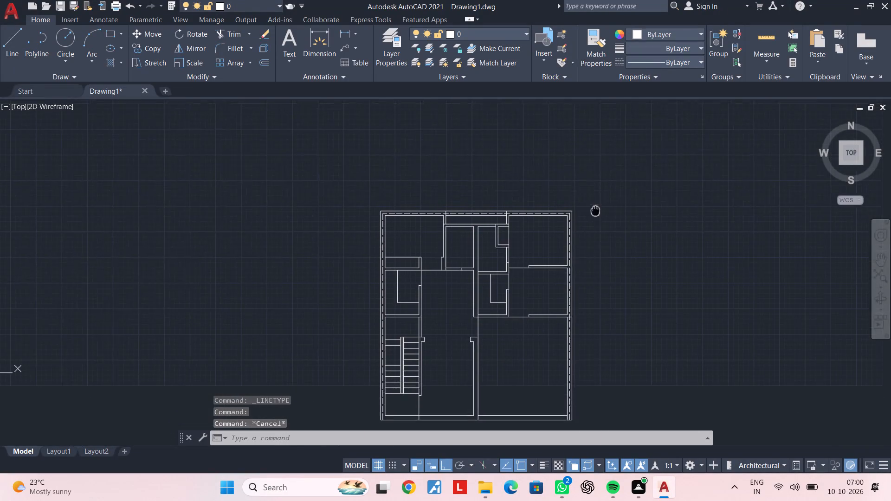
middle_drag(595, 211, 595, 210)
middle_drag(588, 273, 588, 201)
scroll(545, 322, up, 2)
middle_drag(554, 340, 539, 288)
key(Escape)
key(Escape)
key(Escape)
key(Escape)
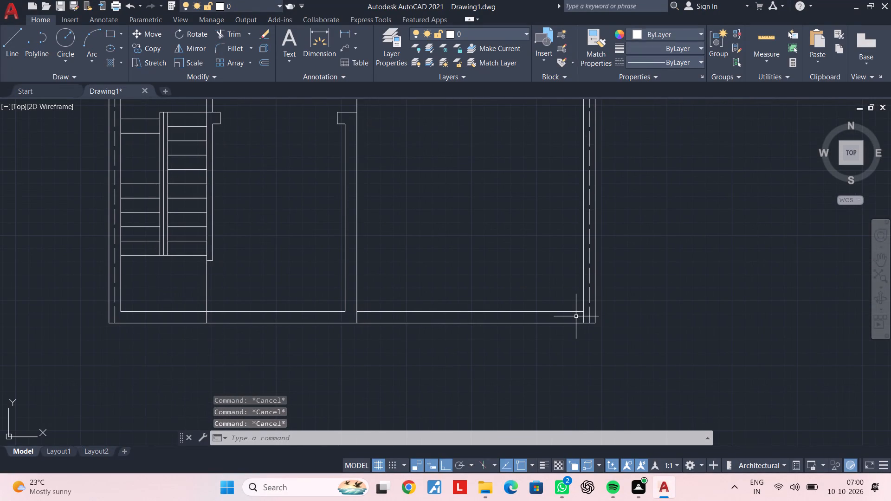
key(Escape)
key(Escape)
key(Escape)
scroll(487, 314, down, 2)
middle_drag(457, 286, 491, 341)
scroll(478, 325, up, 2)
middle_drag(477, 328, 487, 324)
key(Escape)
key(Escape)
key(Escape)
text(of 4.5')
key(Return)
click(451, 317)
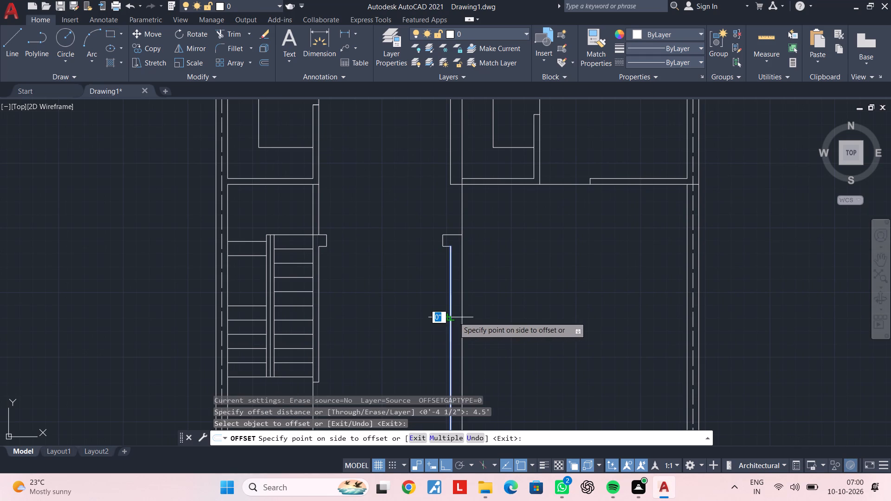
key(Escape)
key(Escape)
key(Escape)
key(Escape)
Offset the lower central wall's inner face line 4.5" into the wall thickness as its centre line.
text(of 4.5")
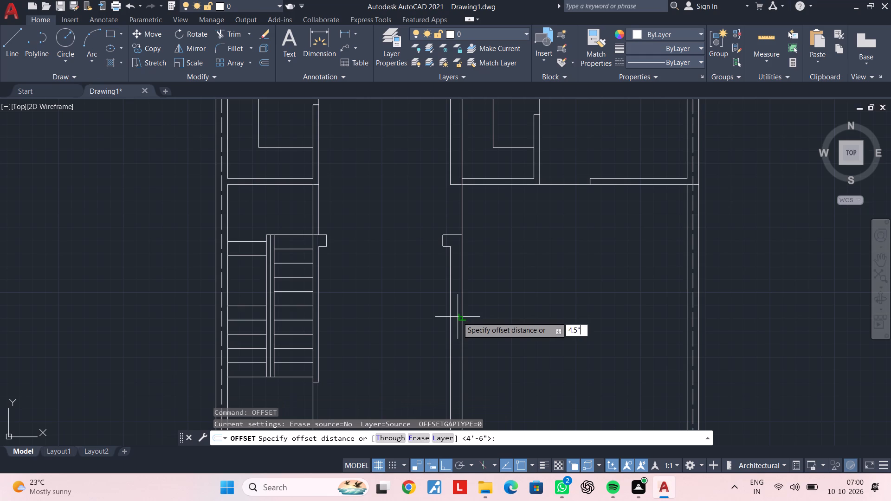
key(Return)
click(451, 316)
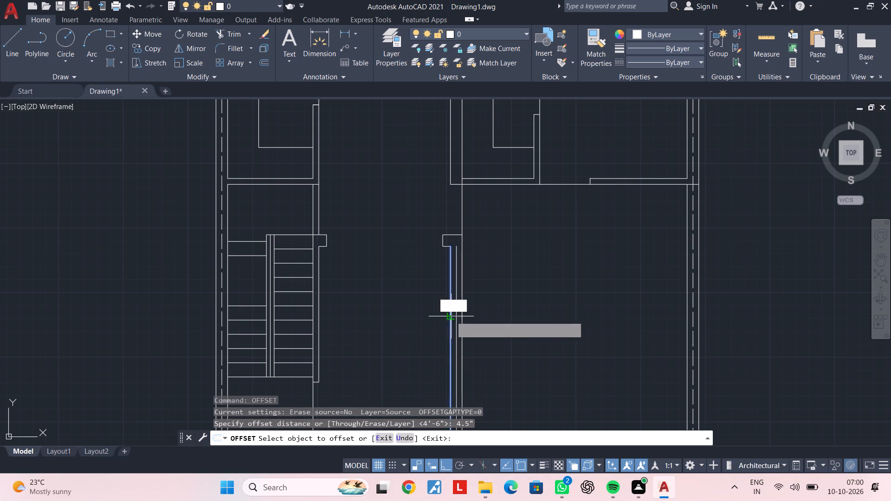
click(460, 316)
key(Escape)
Extend the central wall's centre line upward to the horizontal wall line near the top of the plan.
scroll(473, 295, down, 2)
middle_drag(473, 285, 474, 263)
scroll(474, 264, up, 3)
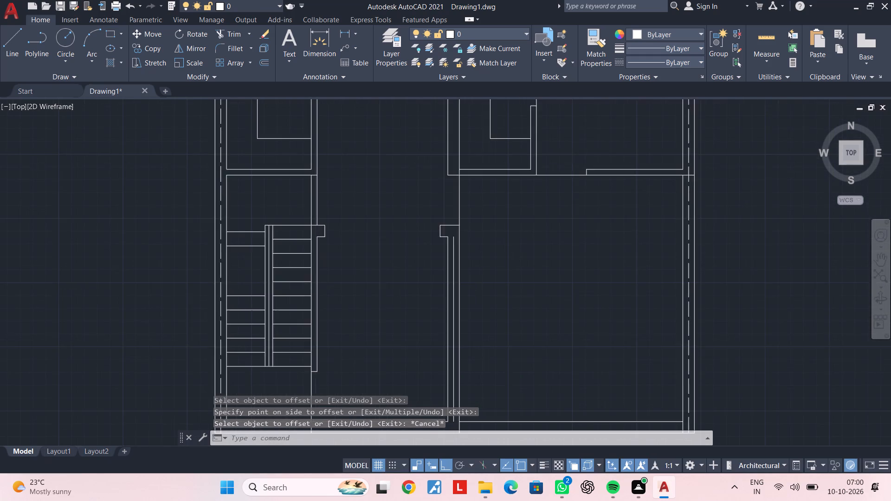
scroll(470, 246, down, 2)
middle_drag(470, 246, 477, 267)
text(ex)
key(space)
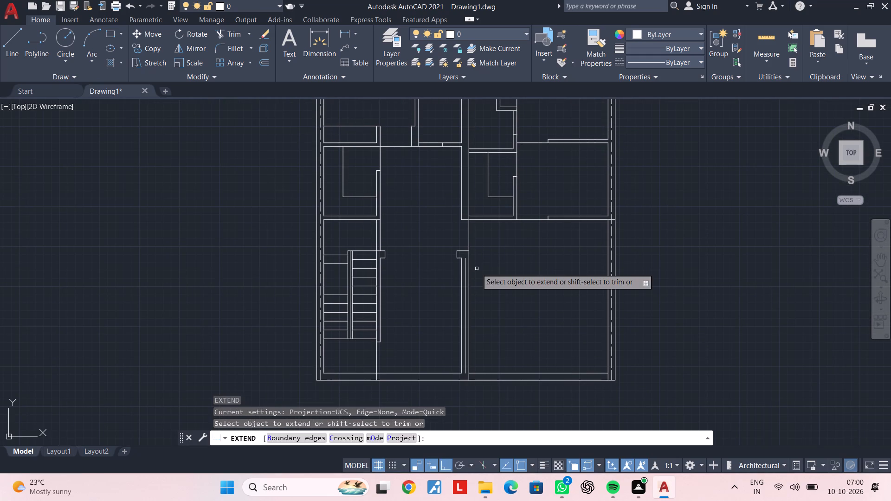
scroll(478, 264, down, 2)
middle_drag(479, 267, 473, 314)
key(Escape)
scroll(473, 246, up, 3)
scroll(446, 209, up, 2)
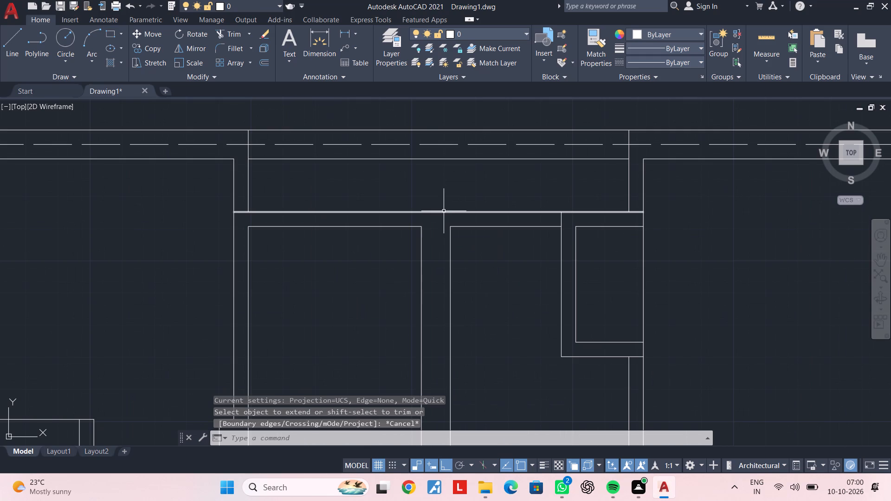
click(444, 211)
text(ex)
key(space)
scroll(466, 275, down, 2)
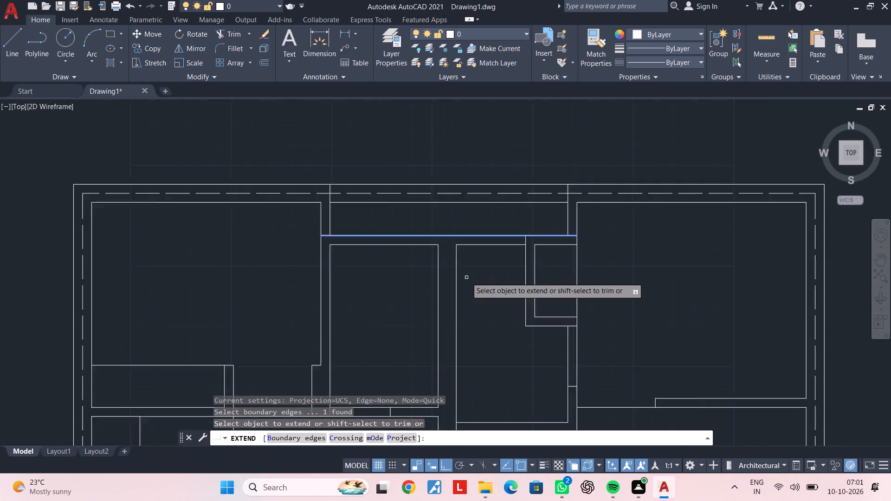
scroll(466, 278, down, 1)
middle_drag(467, 278, 470, 213)
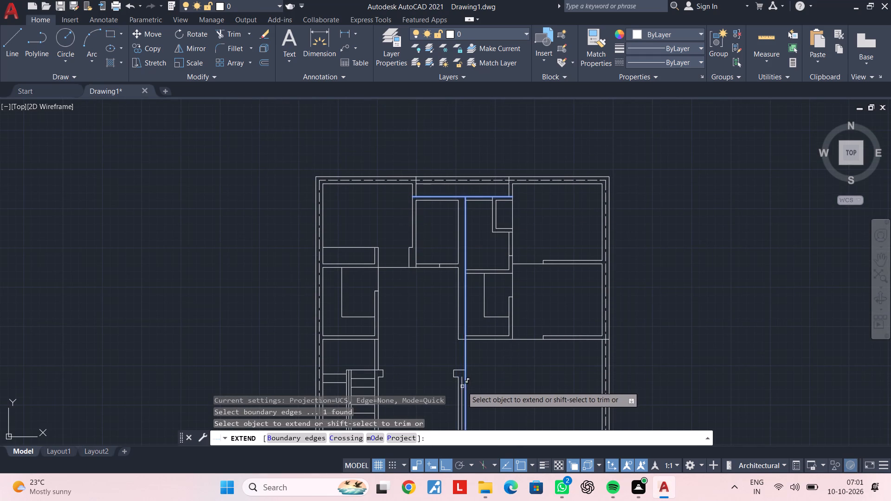
scroll(461, 386, up, 2)
click(459, 386)
Extend the lower end of the central wall's centre line to the bottom outer wall line.
scroll(499, 373, down, 3)
middle_drag(501, 372, 496, 269)
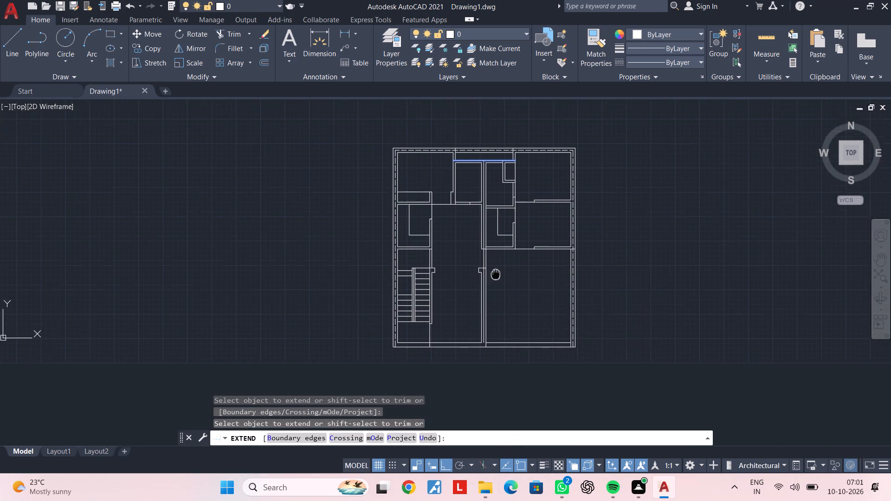
middle_drag(496, 269, 496, 261)
scroll(483, 330, up, 3)
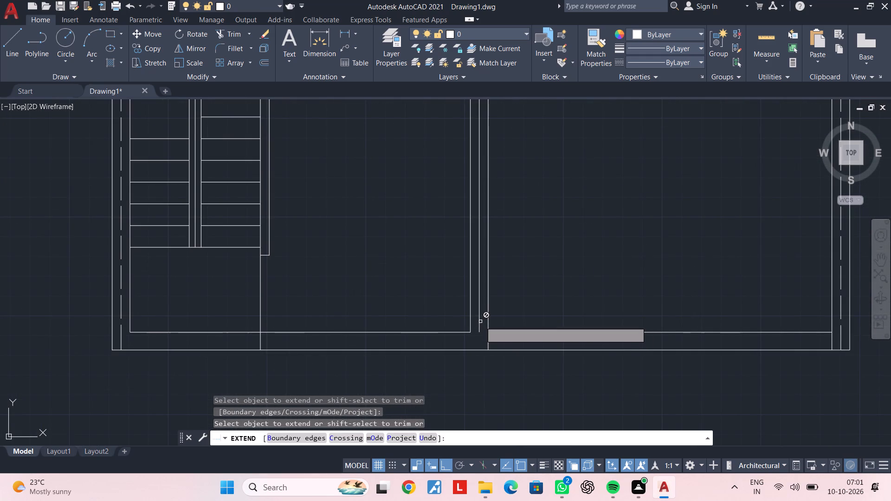
scroll(478, 314, down, 1)
click(478, 307)
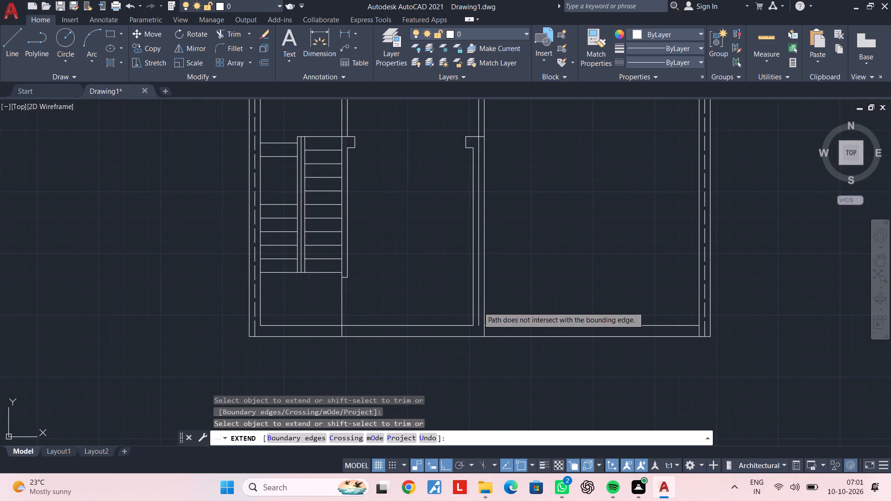
click(478, 318)
key(Escape)
key(Escape)
scroll(477, 324, up, 2)
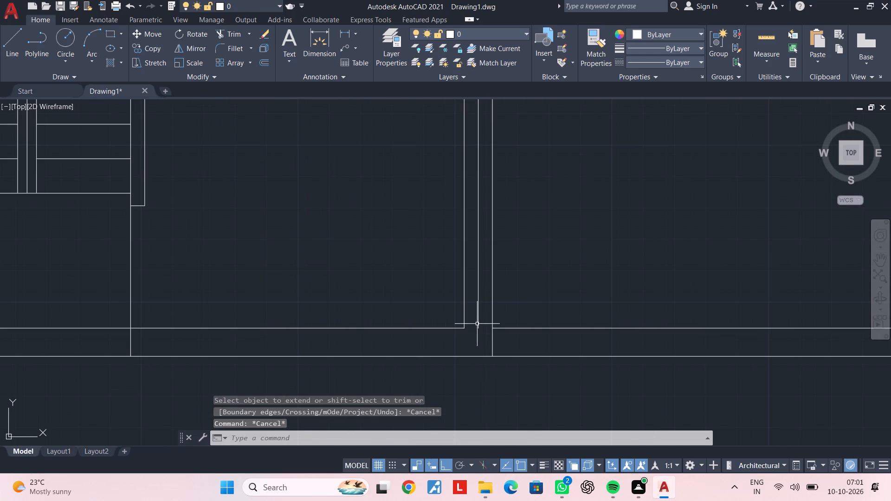
text(ex)
key(space)
click(477, 324)
key(Escape)
scroll(502, 325, down, 1)
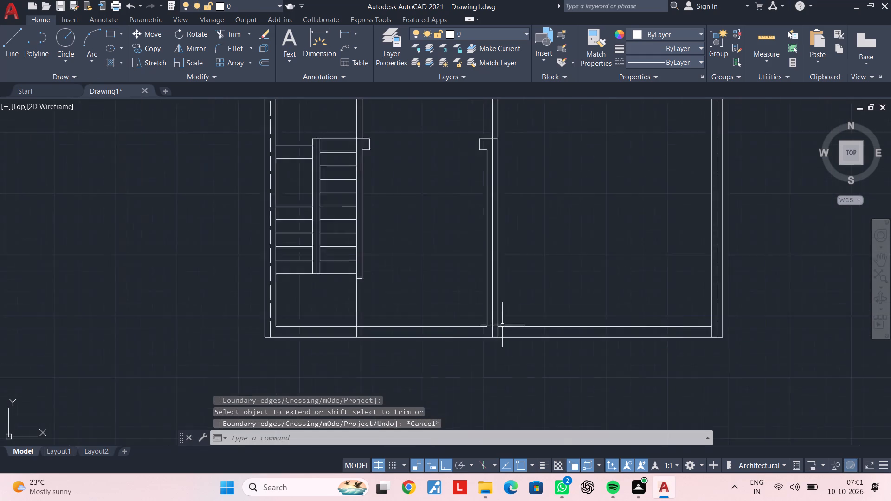
Match the central wall's centre line to the dashed line properties of the right outer wall's centre line.
scroll(502, 325, down, 3)
key(Escape)
middle_drag(498, 323, 464, 333)
scroll(463, 329, up, 1)
key(m)
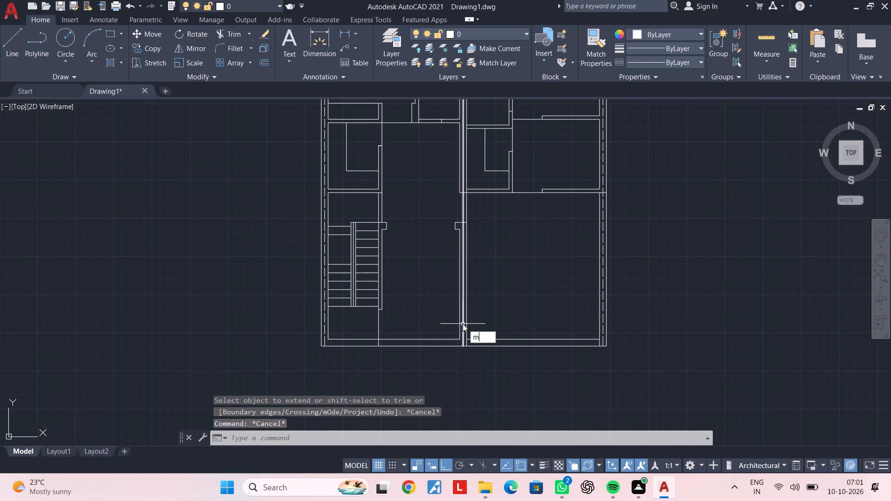
text(a)
key(space)
scroll(596, 332, up, 2)
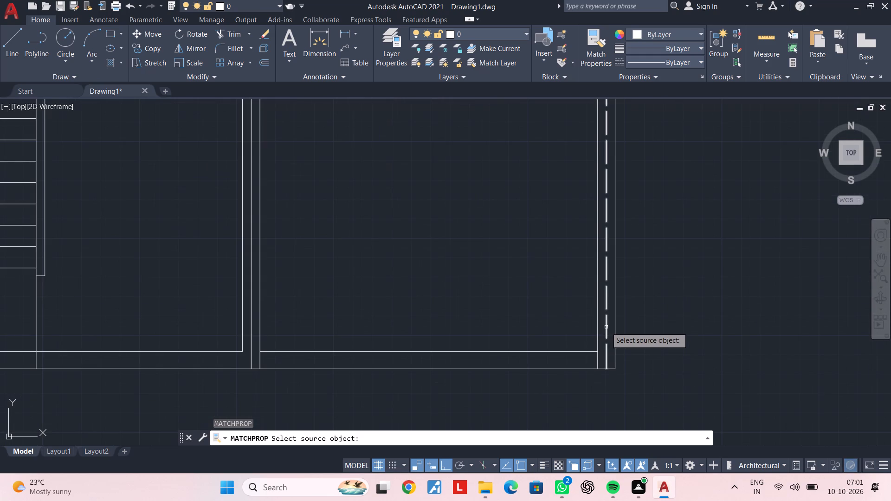
click(606, 327)
click(251, 342)
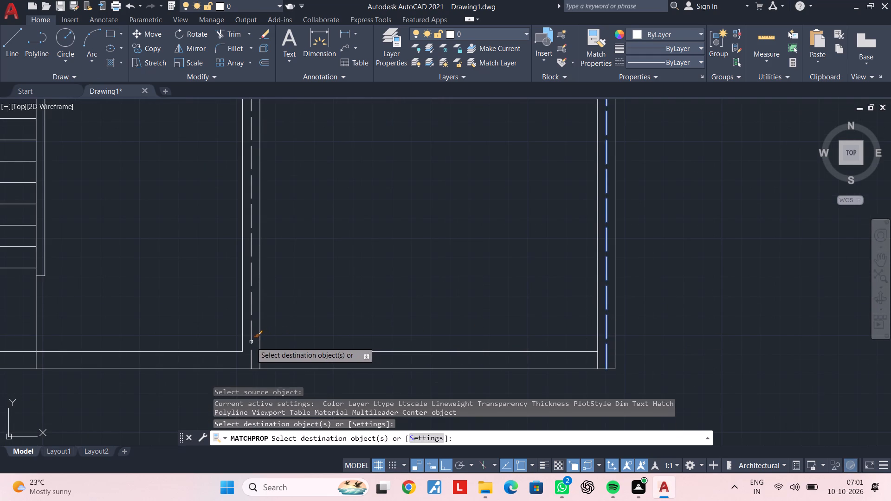
key(Escape)
key(Escape)
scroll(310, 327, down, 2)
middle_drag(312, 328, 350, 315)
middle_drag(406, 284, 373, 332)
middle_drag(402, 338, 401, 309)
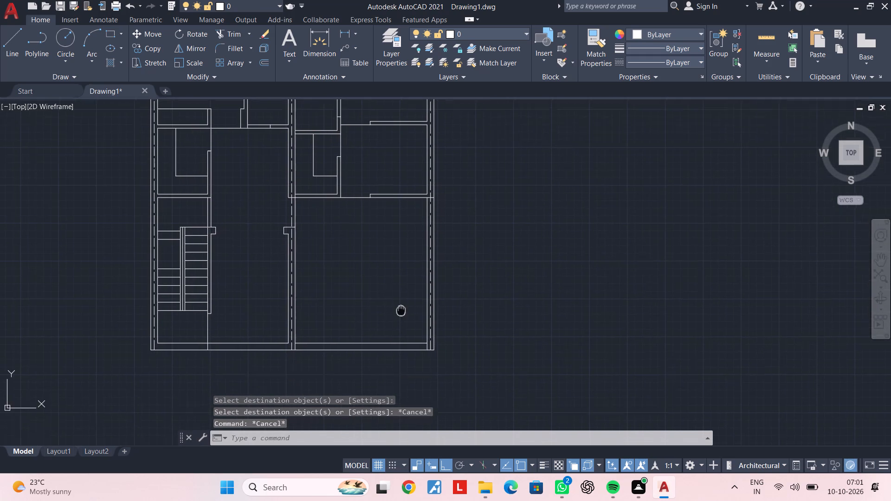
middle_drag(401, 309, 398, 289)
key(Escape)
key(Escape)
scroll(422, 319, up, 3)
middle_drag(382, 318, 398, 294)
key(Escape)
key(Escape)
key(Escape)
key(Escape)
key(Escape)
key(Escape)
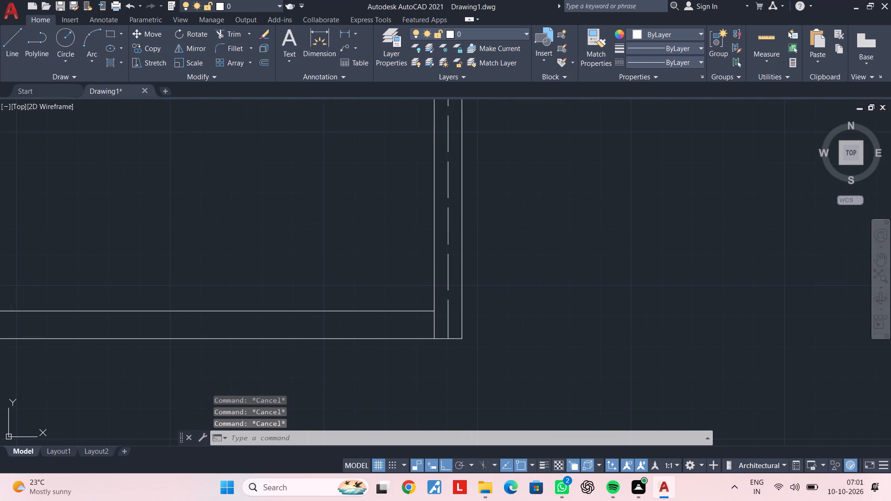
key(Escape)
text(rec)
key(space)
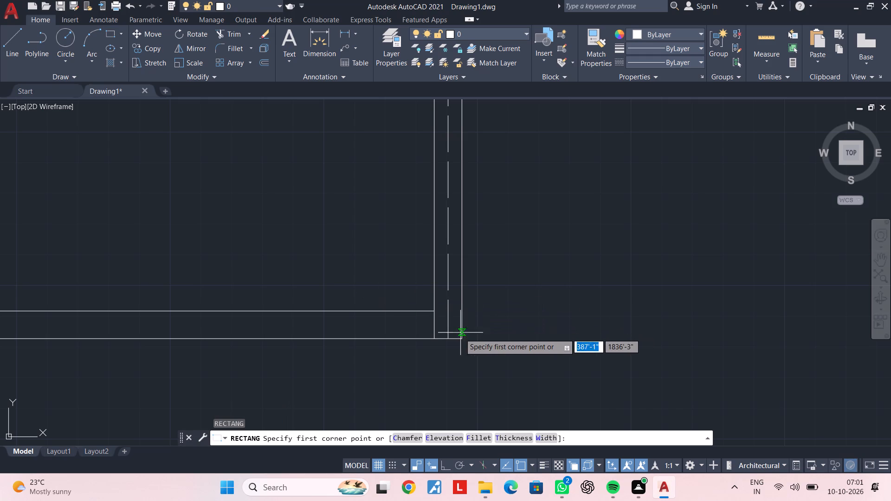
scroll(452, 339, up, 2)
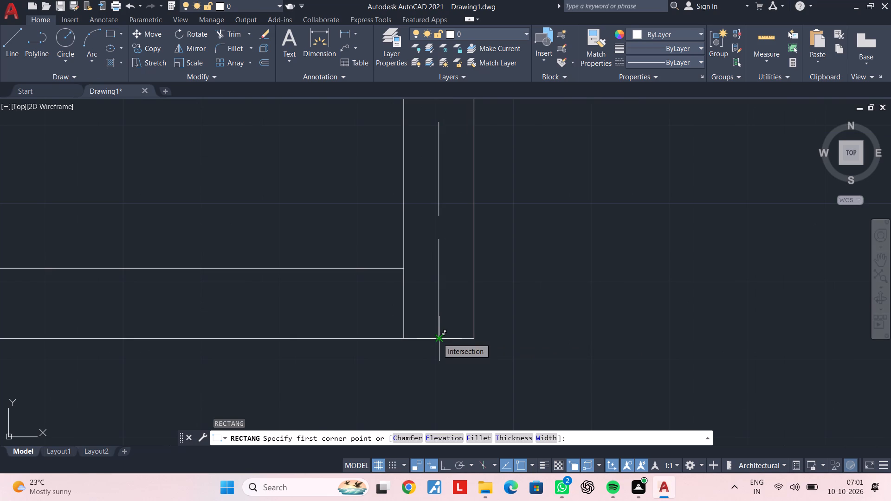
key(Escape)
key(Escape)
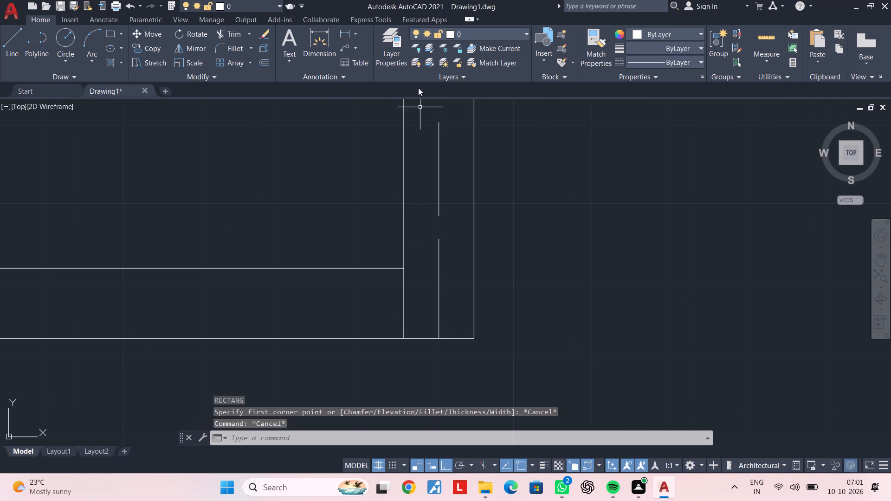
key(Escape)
Measure the horizontal distance from the right outer wall's inner face to its dashed centre line at the bottom edge.
click(341, 33)
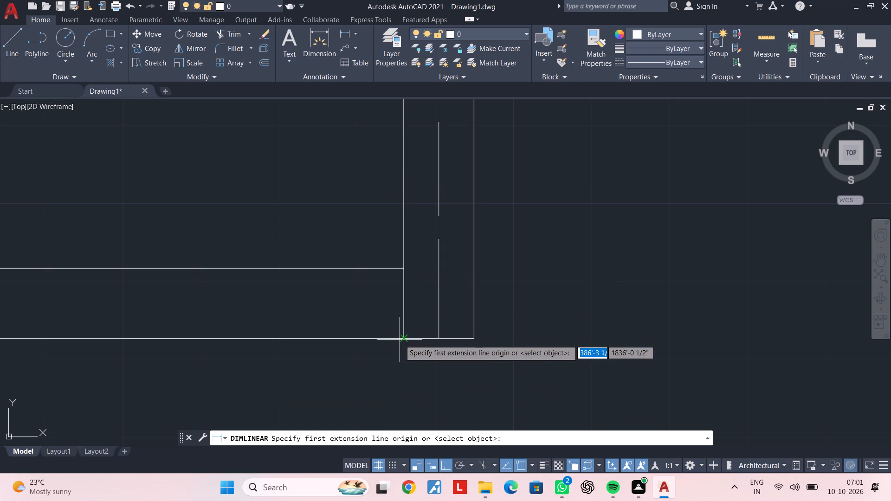
click(401, 340)
click(442, 338)
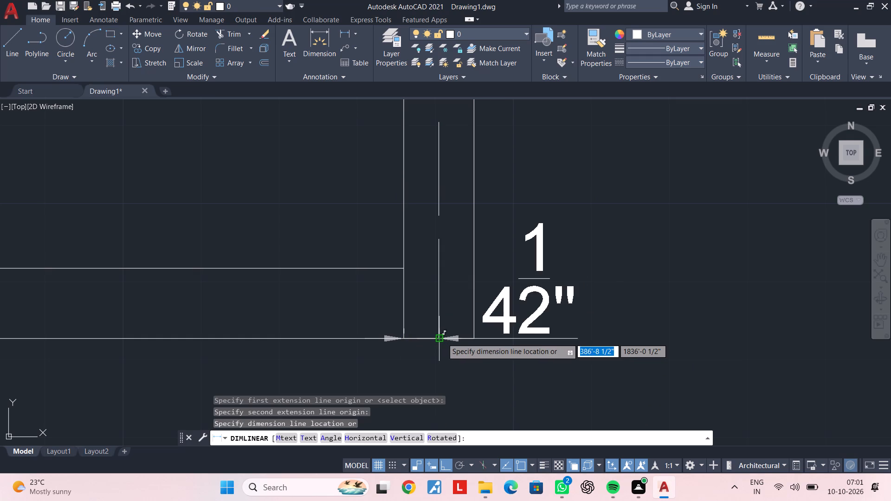
key(Escape)
key(Escape)
key(Escape)
Draw a 9" by 1'6" rectangle up and inward from the bottom end of the right outer wall's dashed centre line.
text(re)
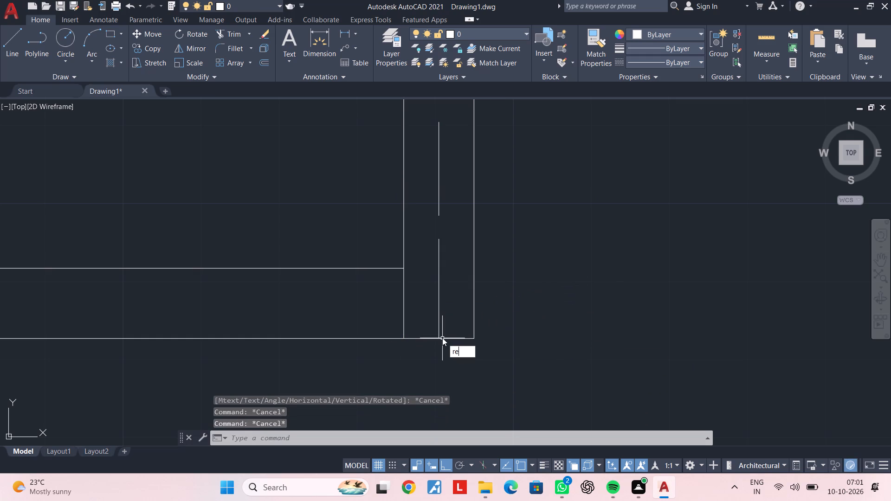
text(c)
key(space)
click(442, 338)
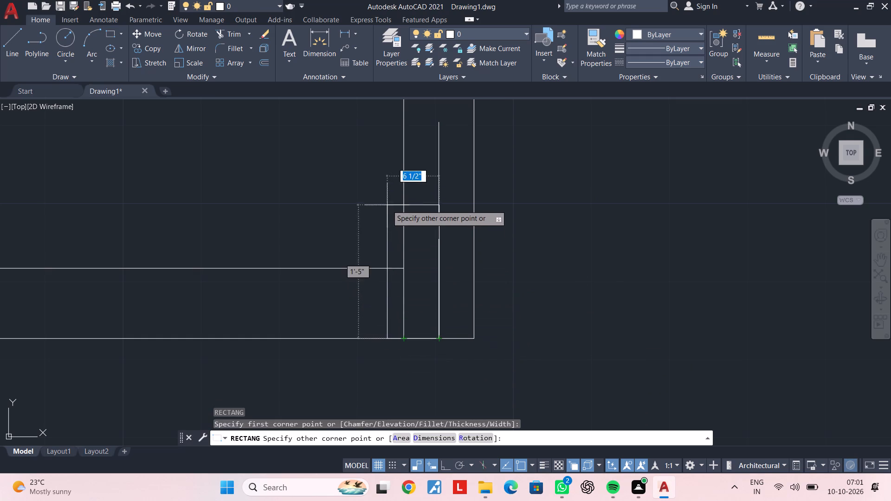
text(d)
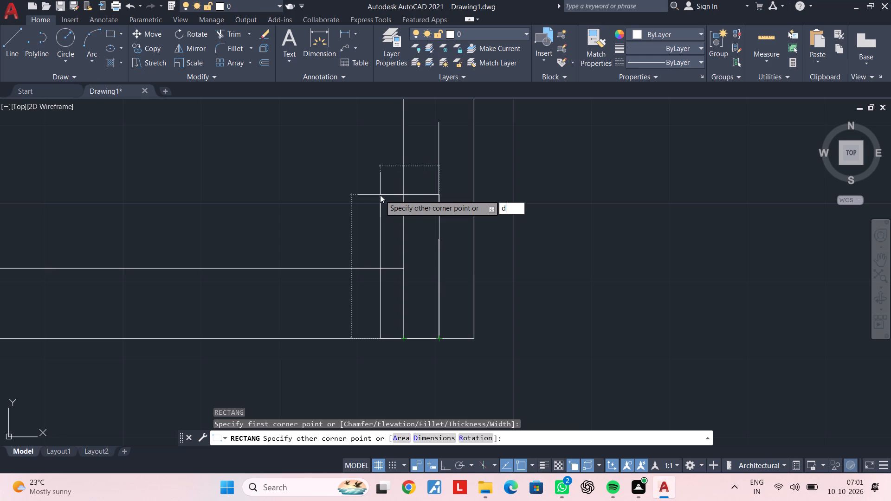
key(space)
text(9")
key(Return)
text(1'96)
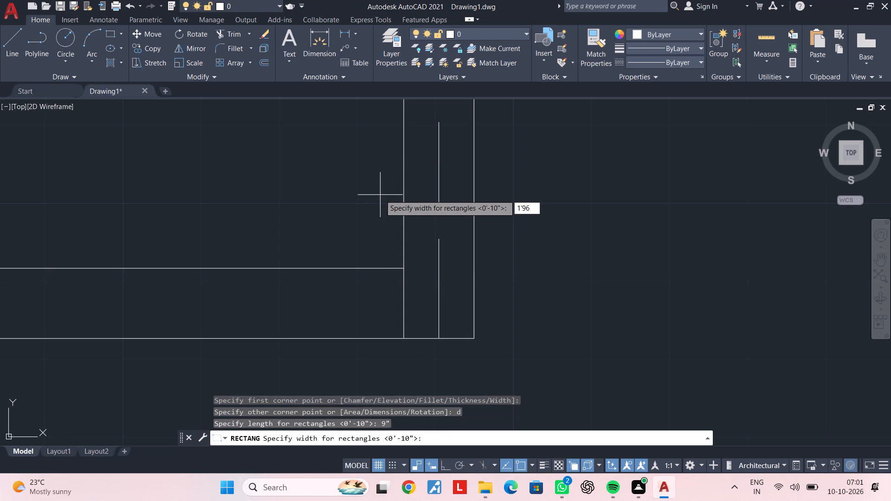
key(BackSpace)
key(BackSpace)
text(6")
key(Return)
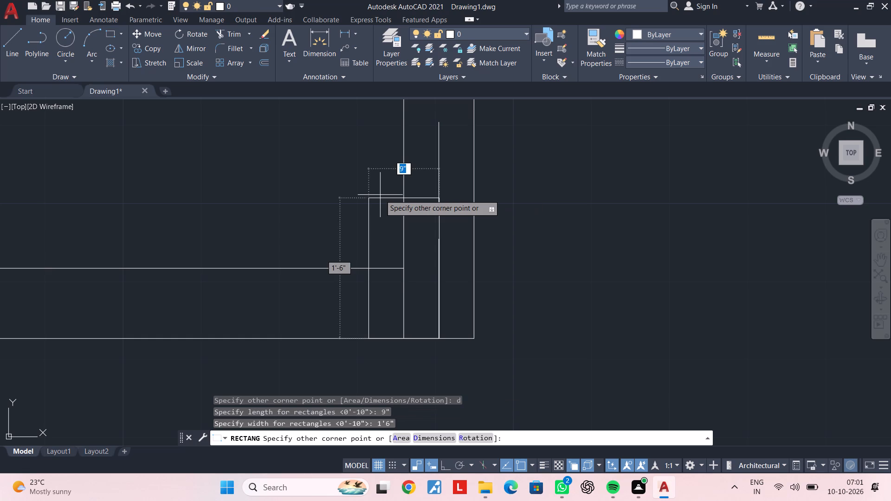
click(380, 195)
key(Escape)
Trim the inner wall lines of the right and bottom walls that run inside the new corner rectangle.
scroll(394, 247, down, 2)
middle_drag(394, 247, 490, 246)
key(Escape)
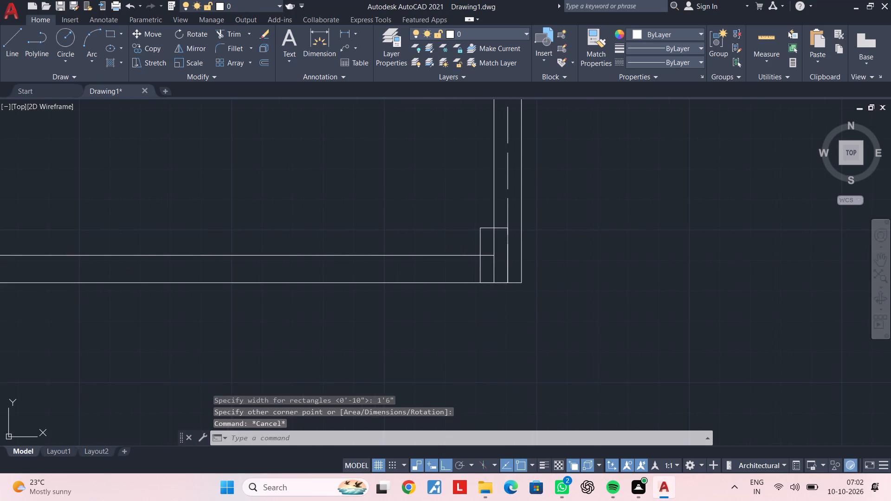
key(Escape)
key(Escape)
key(Escape)
key(Escape)
key(Escape)
key(Escape)
scroll(491, 246, up, 2)
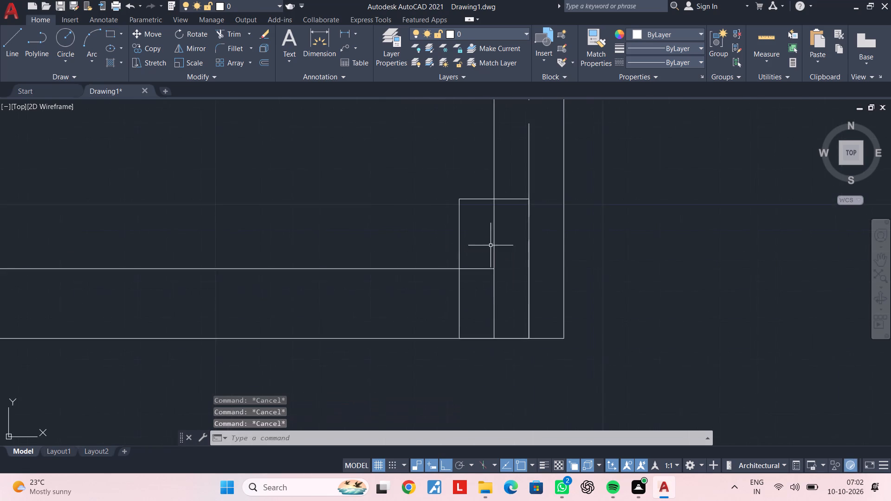
middle_drag(490, 245, 445, 250)
key(Escape)
key(Escape)
key(Escape)
key(Escape)
key(Escape)
key(Escape)
text(tr)
key(space)
click(449, 247)
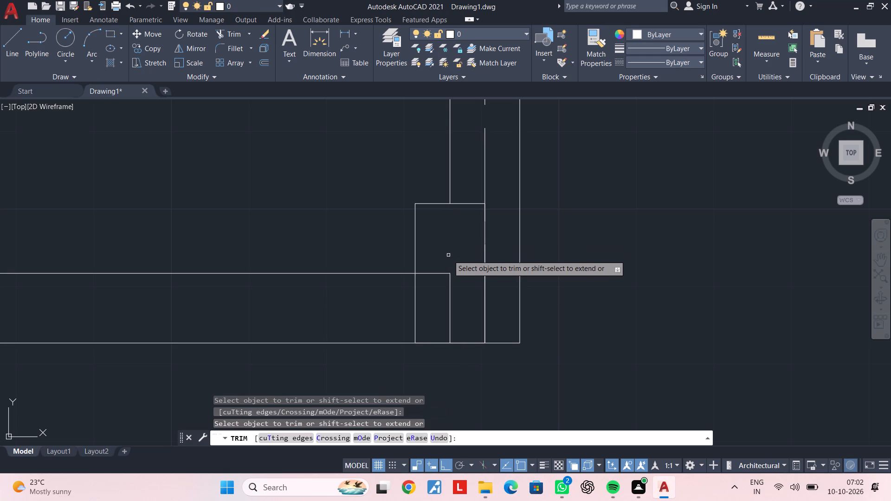
click(435, 274)
click(448, 284)
key(Escape)
key(Escape)
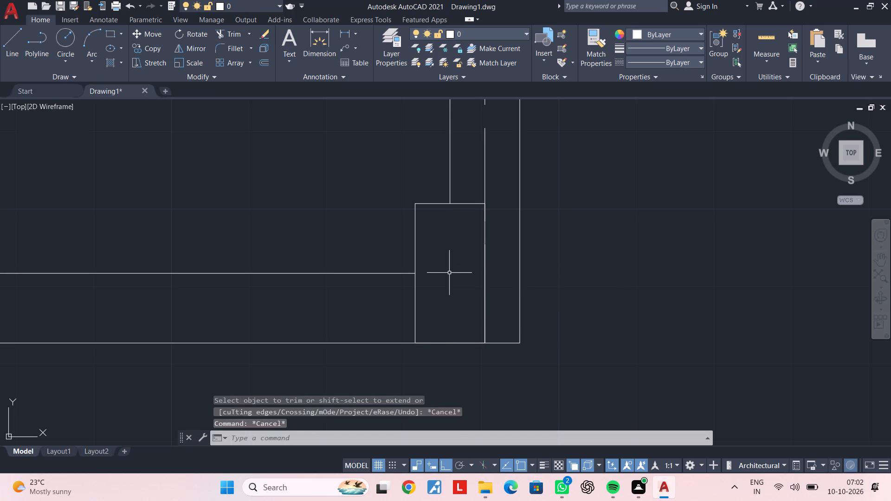
Draw two crossing diagonal lines between opposite corners of the column rectangle at the bottom-right wall corner.
key(Escape)
key(Escape)
scroll(449, 271, down, 1)
middle_drag(449, 271, 454, 289)
key(Escape)
key(Escape)
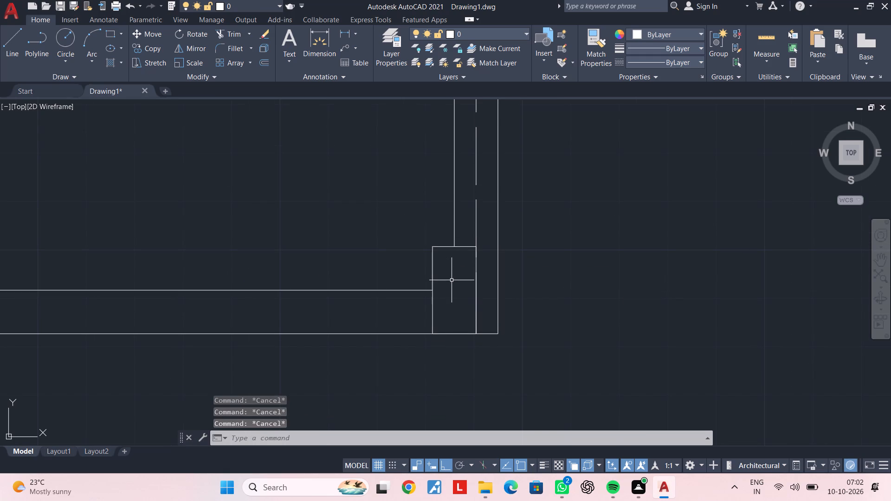
text(l)
key(space)
click(436, 246)
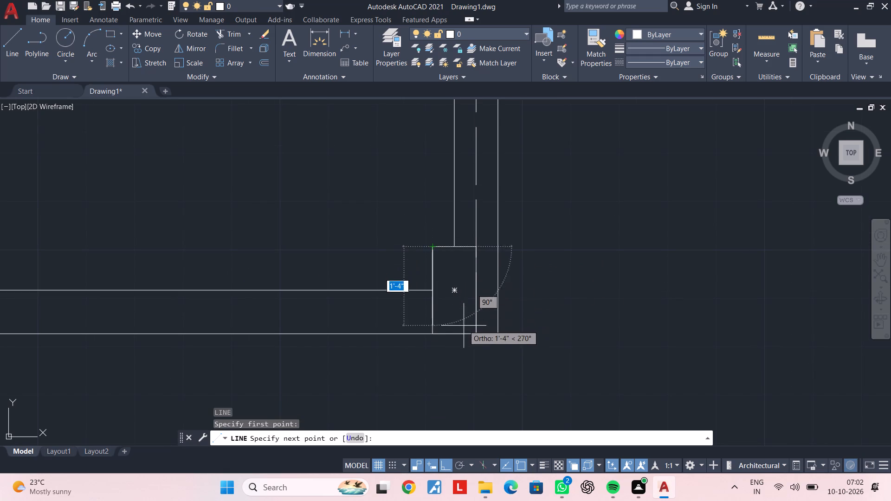
click(474, 335)
key(space)
key(space)
click(476, 244)
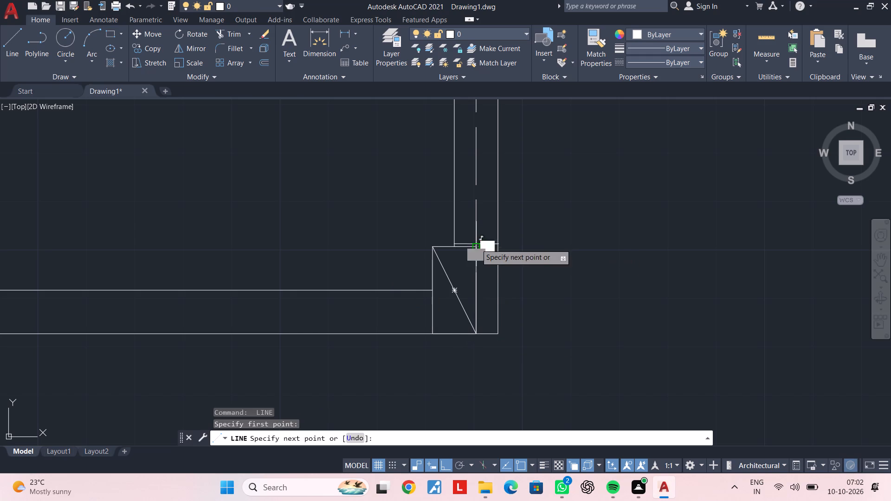
click(434, 331)
key(Escape)
key(Escape)
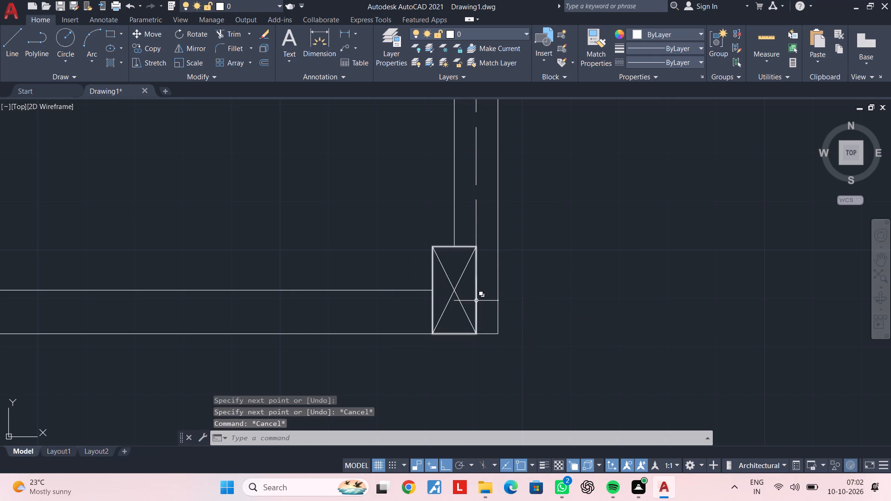
key(Escape)
key(Escape)
key(Escape)
key(Escape)
key(Escape)
key(Escape)
key(Escape)
key(Escape)
key(Escape)
key(Escape)
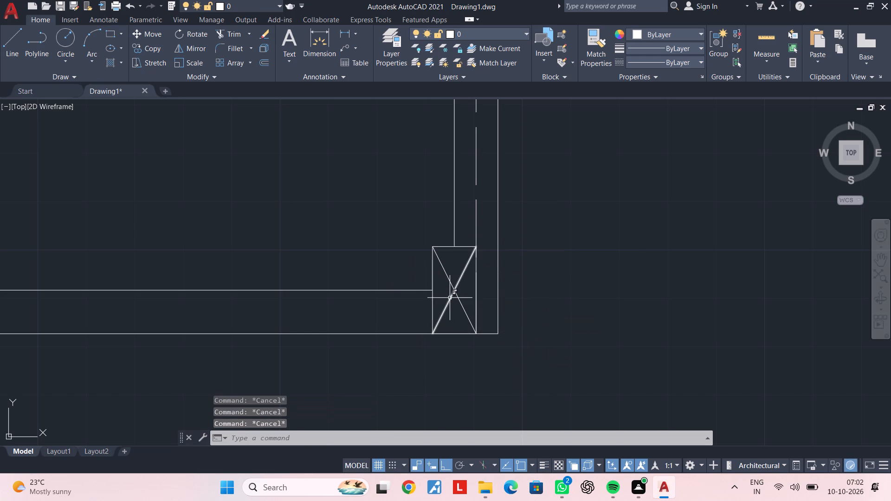
key(Escape)
key(Escape)
Offset the inner faces of the bottom, right and central walls 4.5" into the lower-right room.
scroll(450, 298, down, 2)
middle_drag(444, 299, 469, 350)
middle_drag(429, 337, 530, 313)
key(Escape)
key(Escape)
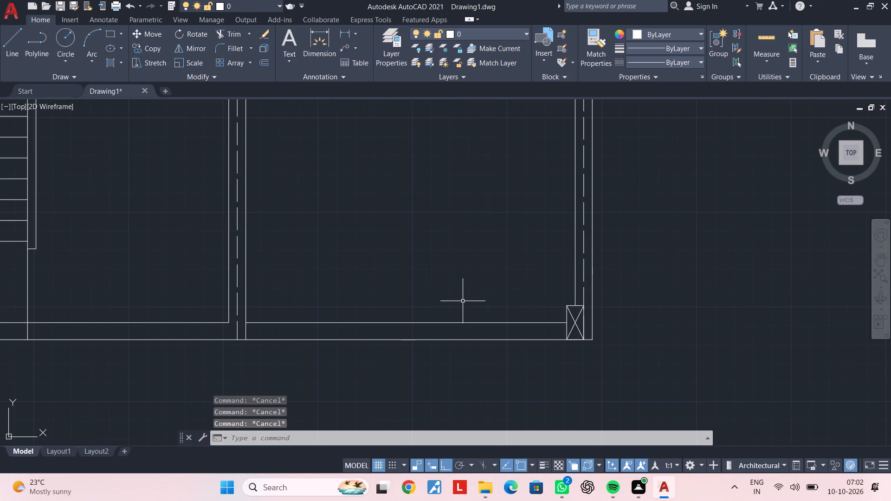
text(of)
key(space)
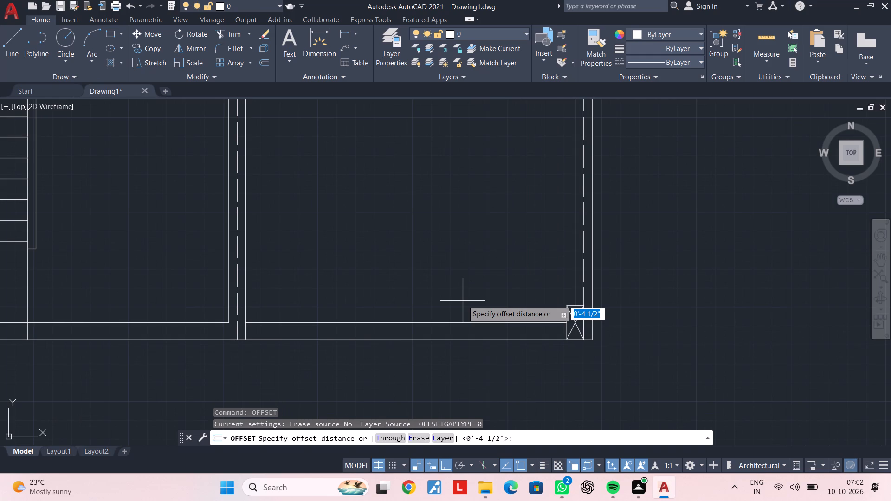
text(4.5")
key(Return)
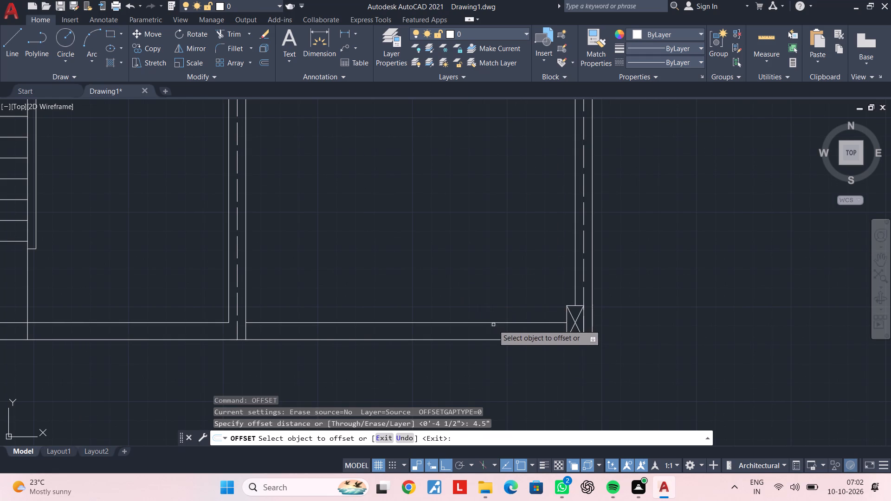
click(493, 321)
click(495, 291)
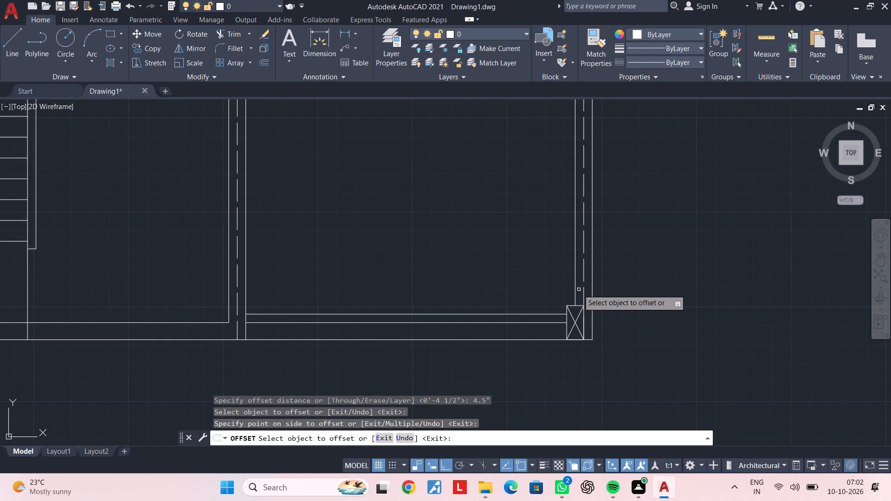
click(576, 289)
click(545, 291)
middle_drag(500, 234, 499, 312)
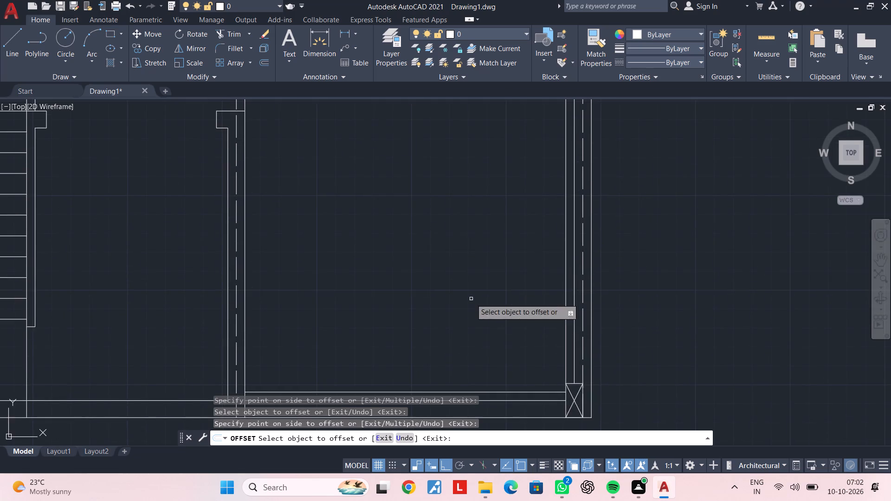
middle_drag(464, 298, 558, 252)
click(340, 320)
click(407, 316)
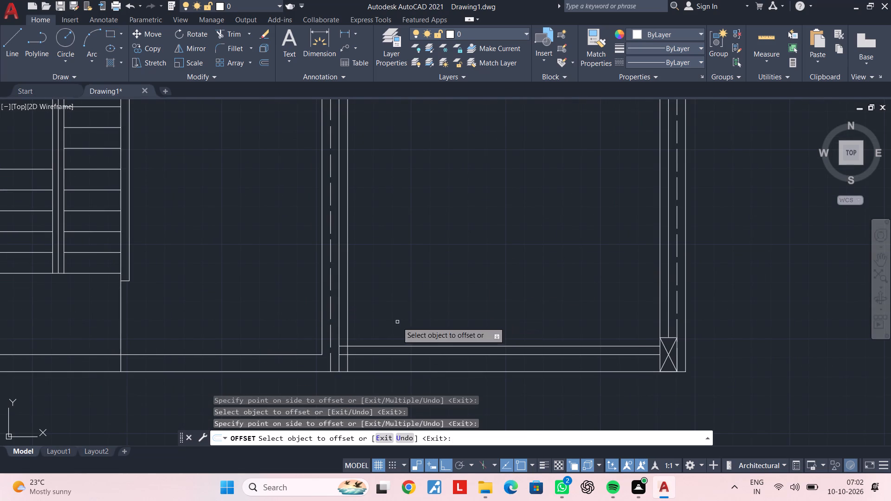
key(Escape)
key(Escape)
key(Escape)
Trim the two new offset lines where they overrun each other at the room's bottom corner beside the central wall.
text(tr)
key(space)
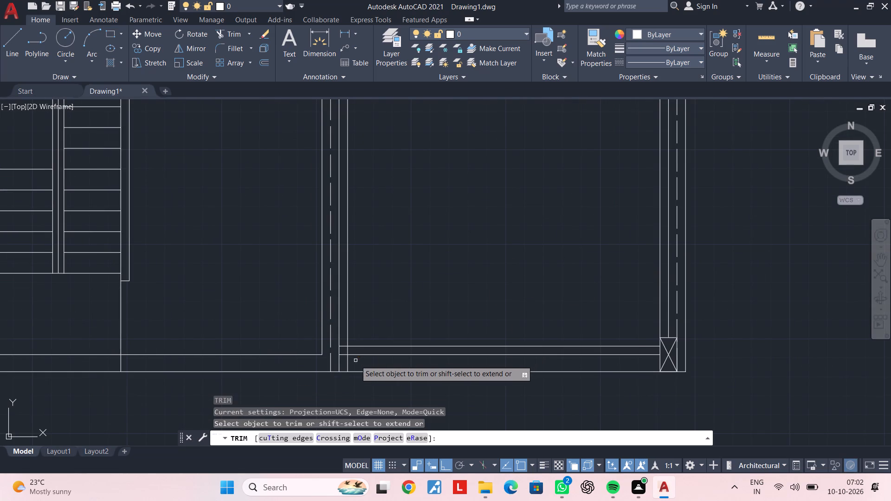
click(348, 362)
scroll(351, 348, up, 1)
click(344, 348)
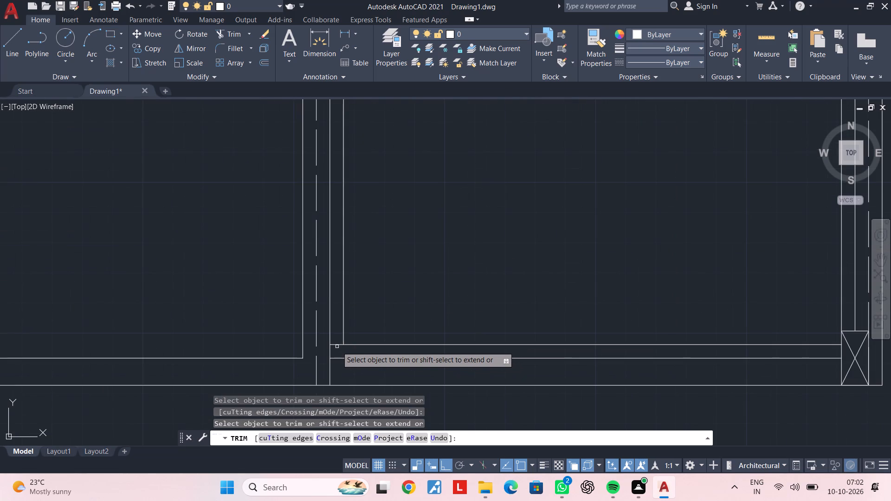
click(337, 346)
scroll(647, 355, up, 1)
middle_drag(643, 356, 550, 373)
scroll(713, 329, down, 2)
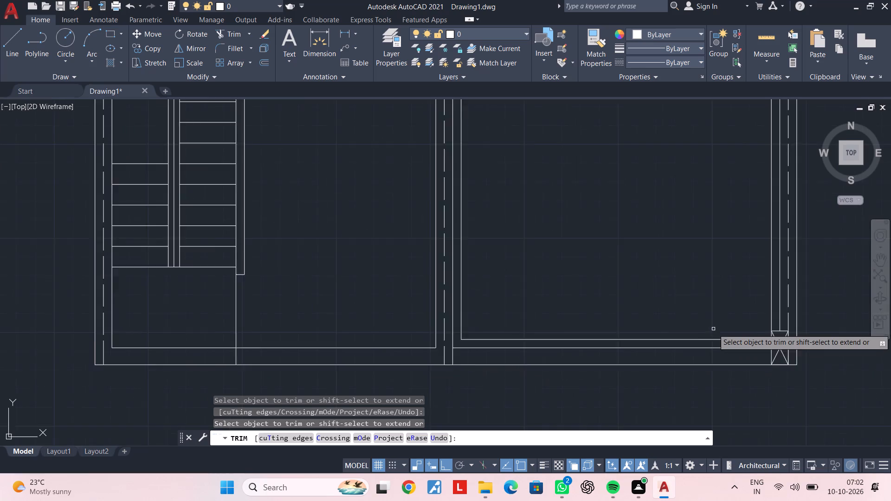
middle_drag(711, 329, 583, 339)
scroll(613, 357, up, 2)
key(Escape)
key(Escape)
Extend the right wall's offset line down to the bottom wall's offset line beside the corner column.
click(674, 335)
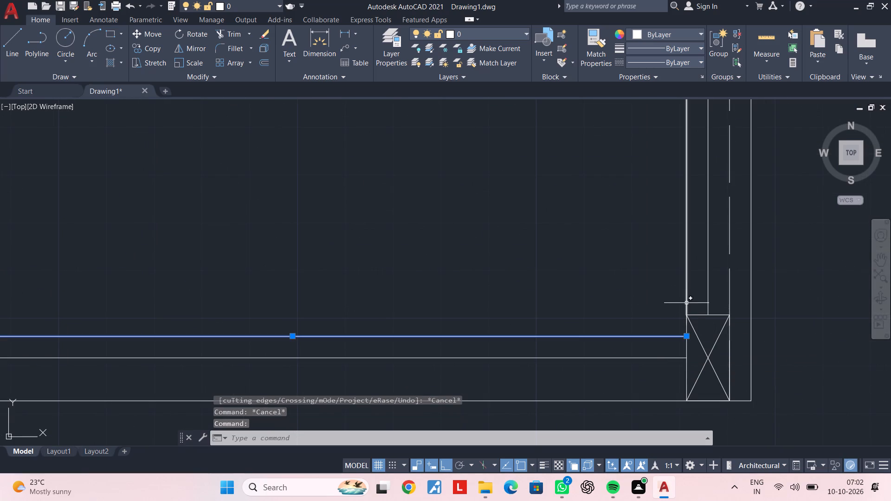
click(687, 302)
key(Escape)
text(ex)
key(space)
click(688, 293)
scroll(644, 293, down, 2)
middle_drag(644, 301, 641, 343)
scroll(641, 343, down, 1)
middle_drag(636, 267, 637, 291)
key(Escape)
key(Escape)
key(Escape)
key(Escape)
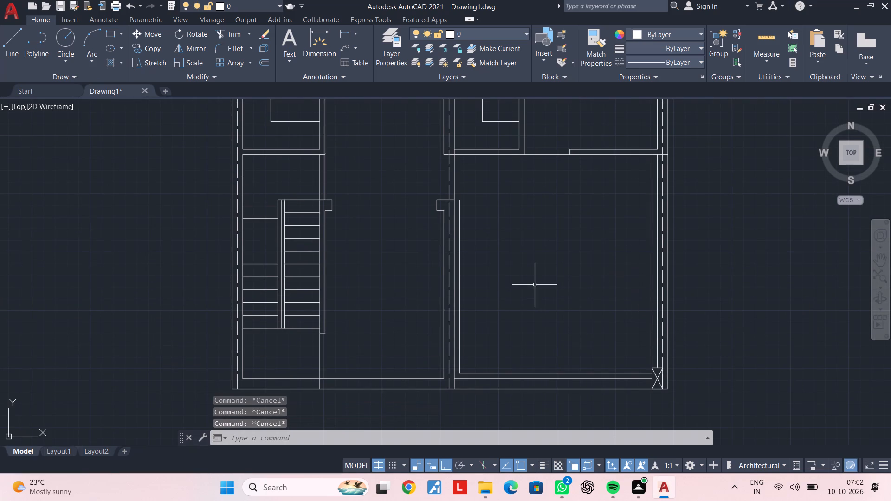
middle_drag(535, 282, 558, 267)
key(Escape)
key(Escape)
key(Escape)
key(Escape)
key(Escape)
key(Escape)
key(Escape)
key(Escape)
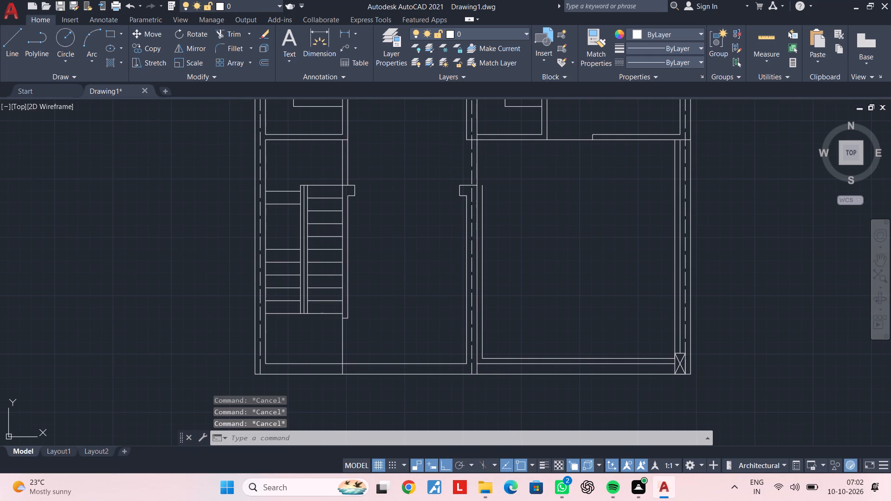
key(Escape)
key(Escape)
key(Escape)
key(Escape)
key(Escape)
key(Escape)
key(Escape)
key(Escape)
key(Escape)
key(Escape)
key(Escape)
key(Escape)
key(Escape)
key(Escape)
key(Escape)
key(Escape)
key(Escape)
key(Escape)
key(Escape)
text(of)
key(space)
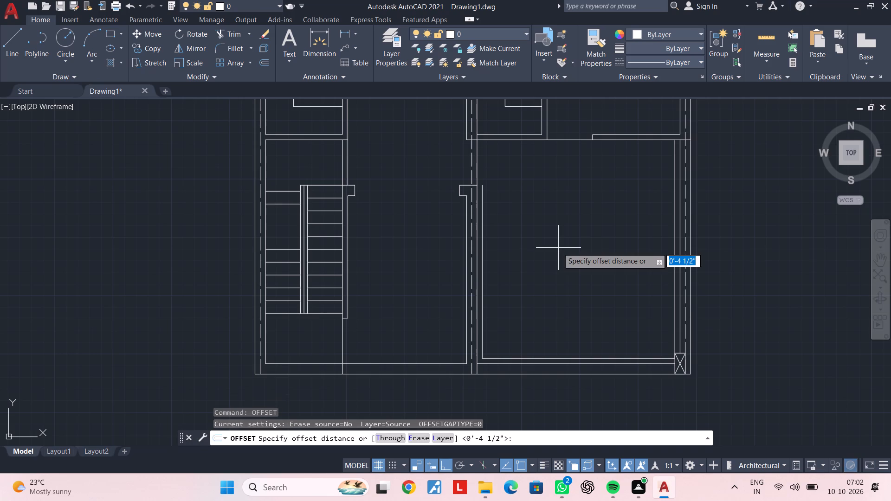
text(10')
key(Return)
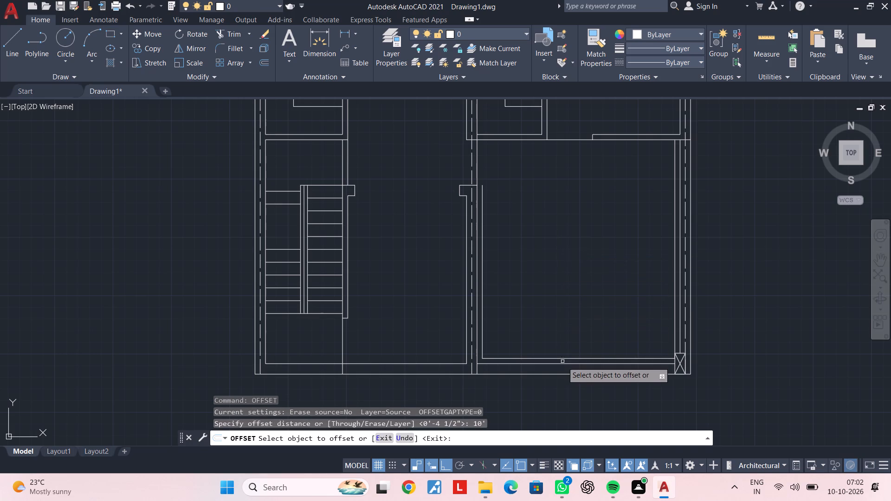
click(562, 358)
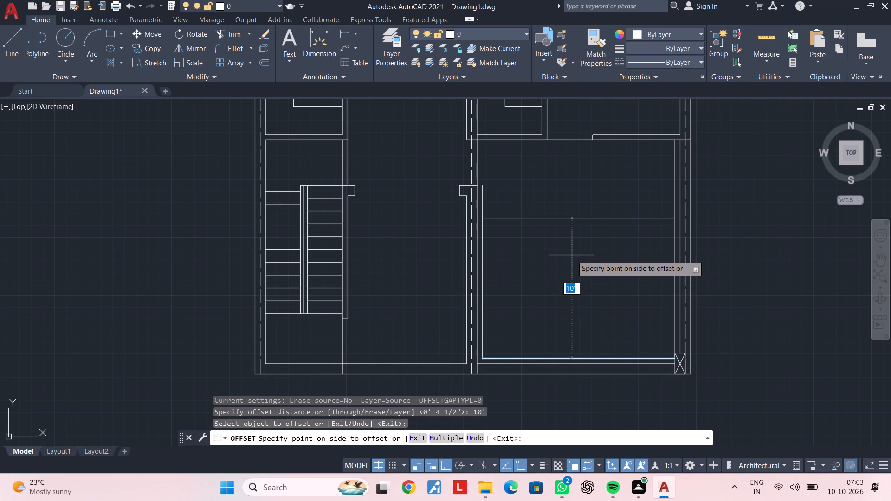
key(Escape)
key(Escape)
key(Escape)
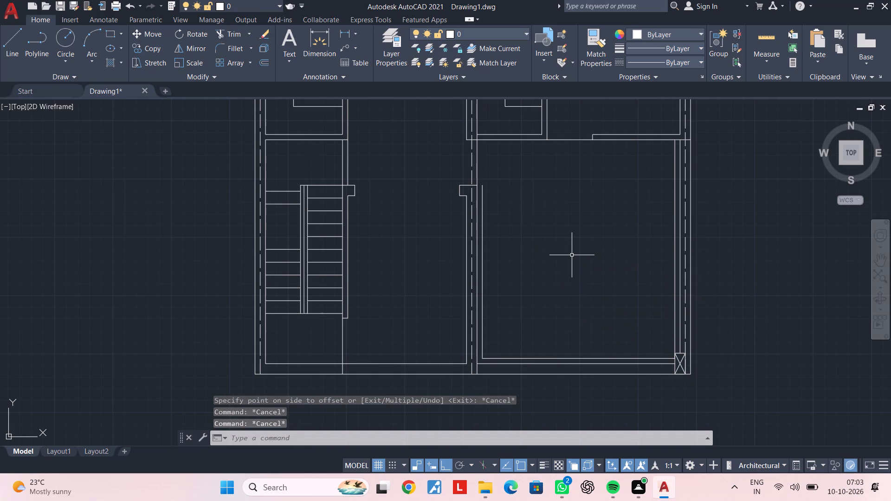
Offset the bottom wall's inner offset line 8' upward into the lower-right room.
text(of 8')
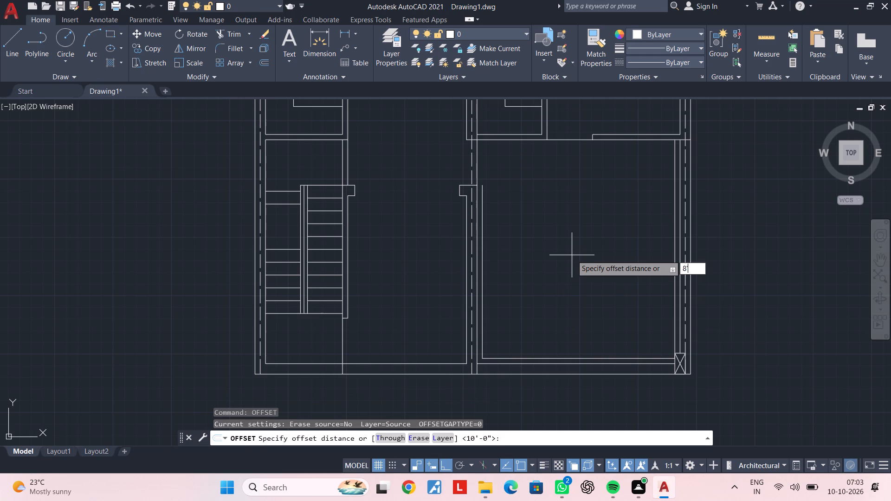
key(Return)
click(570, 358)
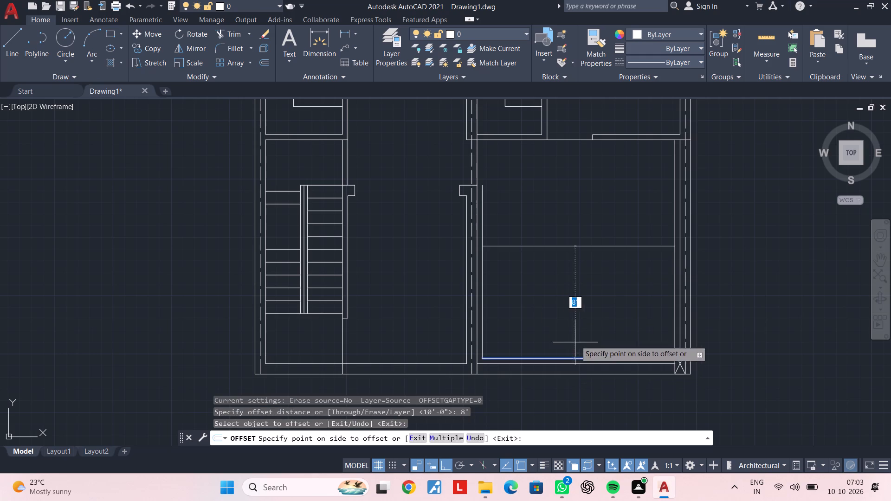
click(576, 263)
middle_drag(575, 263, 529, 280)
scroll(563, 269, up, 2)
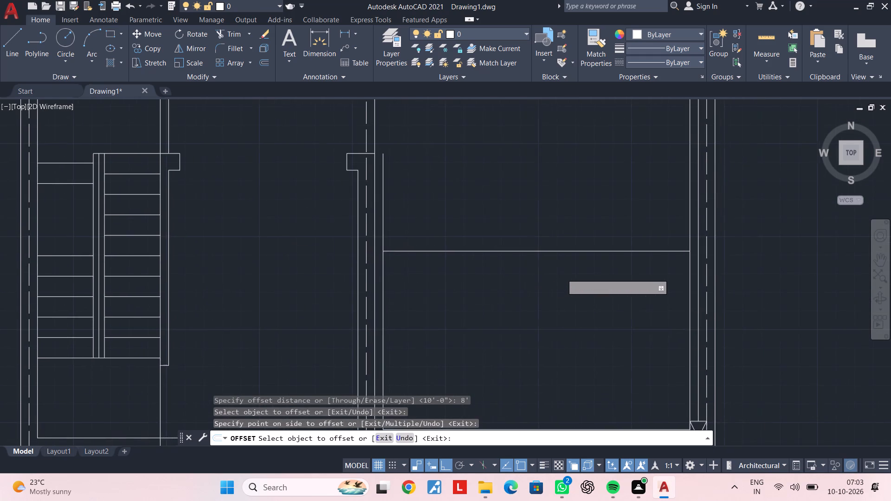
middle_drag(567, 270, 512, 281)
key(Escape)
key(Escape)
key(Escape)
key(Escape)
key(Escape)
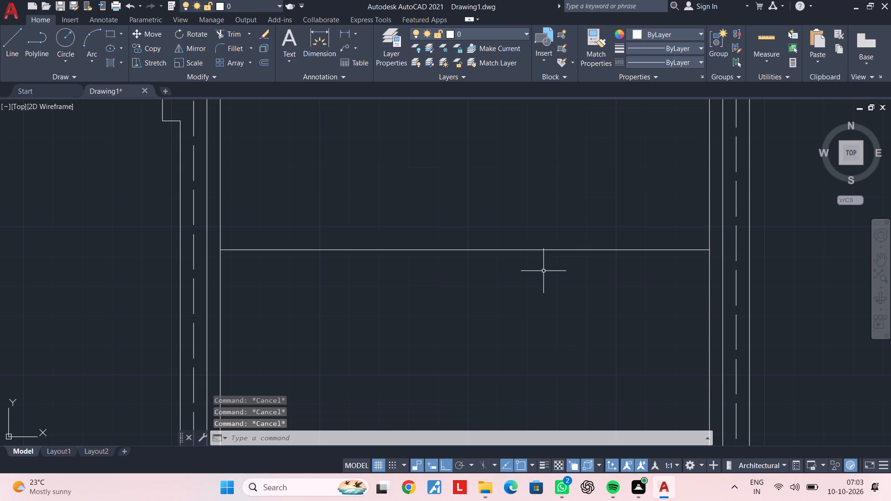
Extend the horizontal line 8' above the bottom offset line across to the right outer wall's dashed centre line.
text(ex)
key(space)
drag(626, 274, 629, 263)
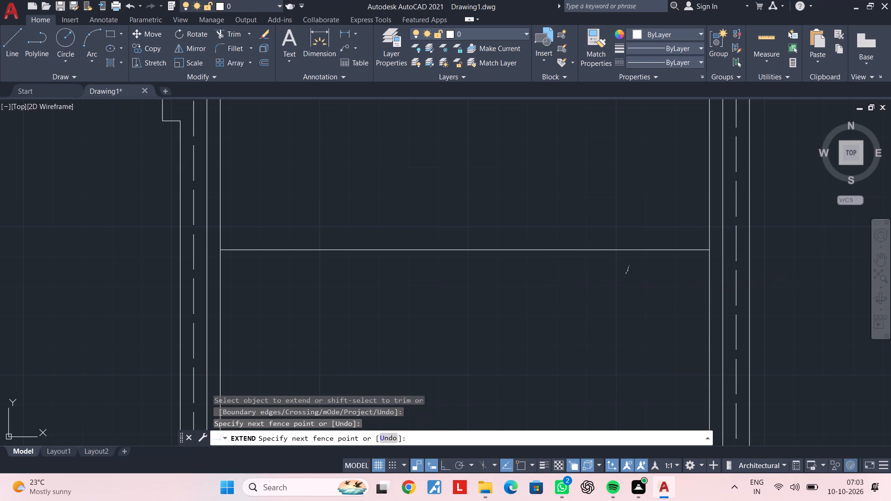
click(640, 239)
click(642, 289)
key(Escape)
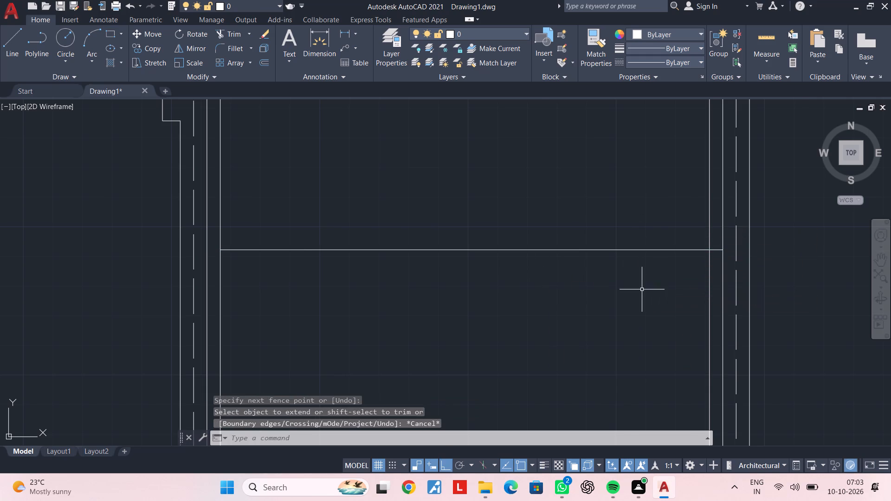
scroll(642, 289, down, 2)
middle_drag(642, 289, 413, 236)
scroll(429, 234, up, 2)
middle_drag(403, 236, 398, 244)
key(Escape)
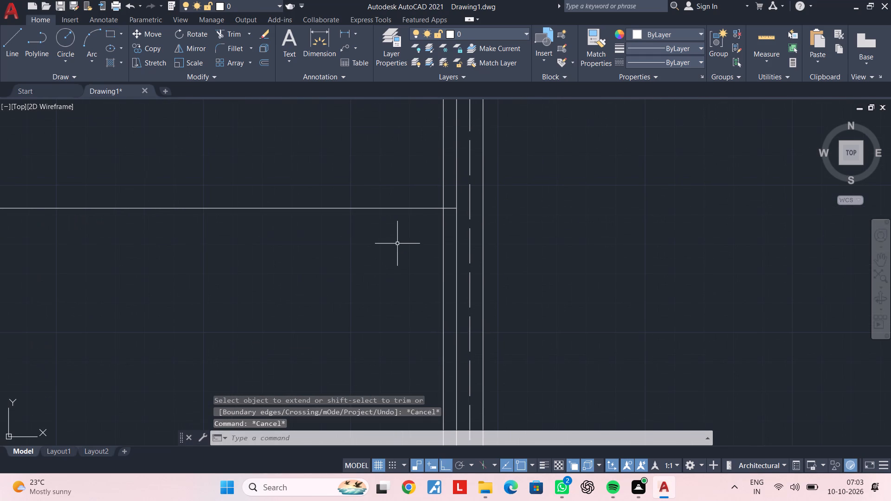
key(e)
key(x)
key(space)
click(408, 243)
click(414, 183)
scroll(387, 229, down, 2)
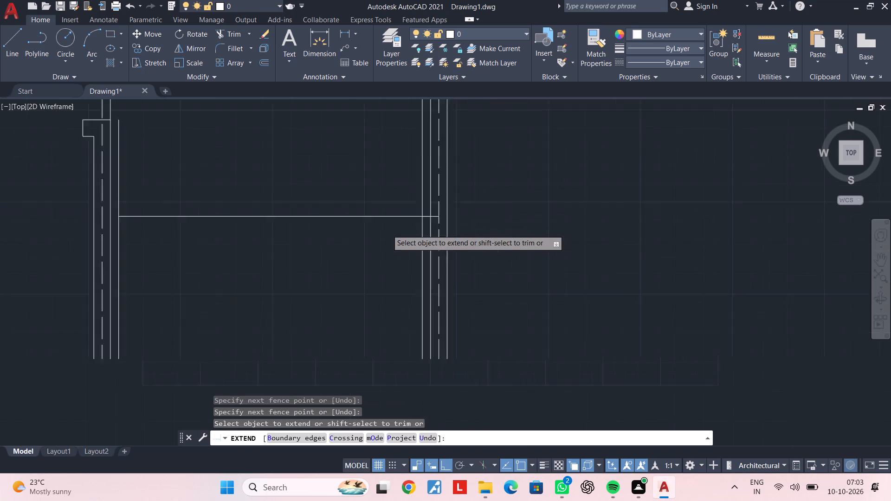
scroll(387, 230, down, 1)
middle_drag(387, 230, 406, 215)
key(Escape)
key(Escape)
Copy the crossed column from the bottom-right corner up to the right wall, aligning its base with the horizontal line 8' above.
scroll(418, 260, up, 3)
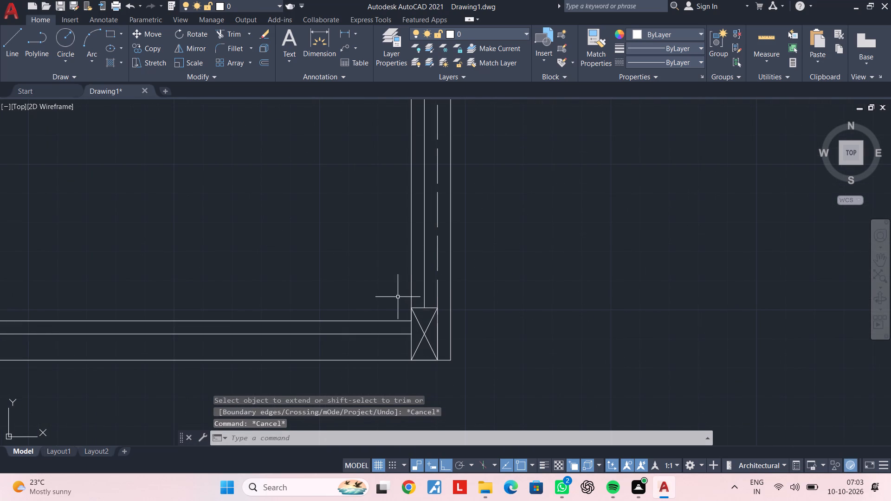
click(396, 296)
click(446, 368)
key(c)
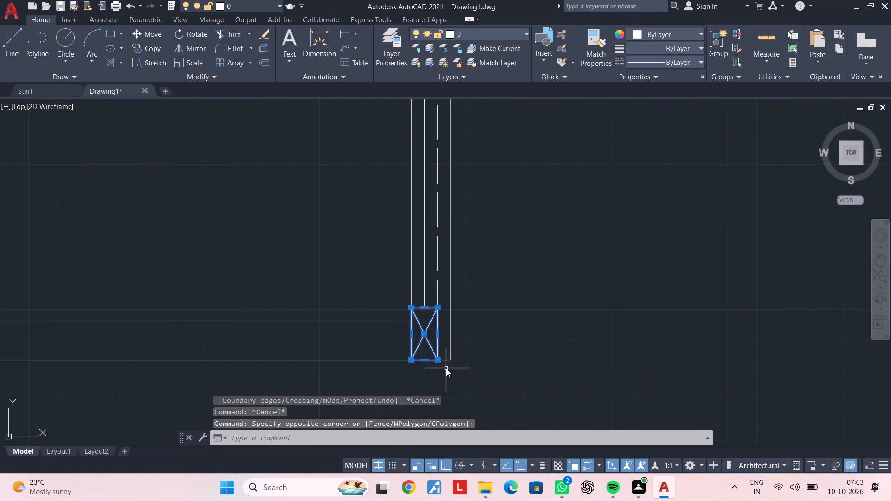
key(o)
key(space)
click(413, 360)
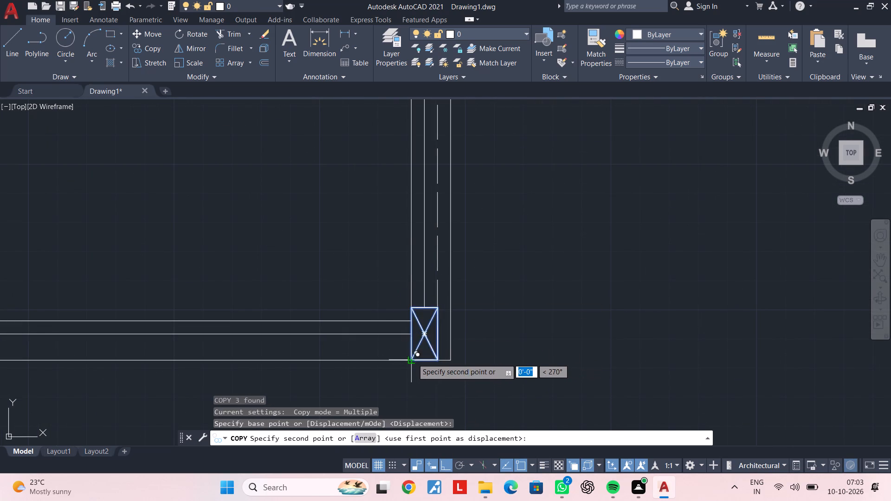
scroll(413, 272, down, 2)
middle_drag(409, 238, 413, 315)
scroll(415, 280, up, 2)
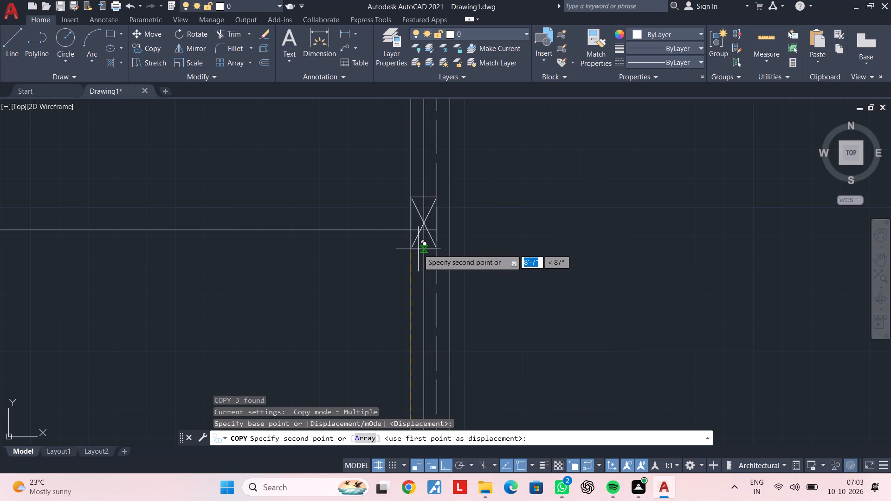
scroll(418, 245, up, 1)
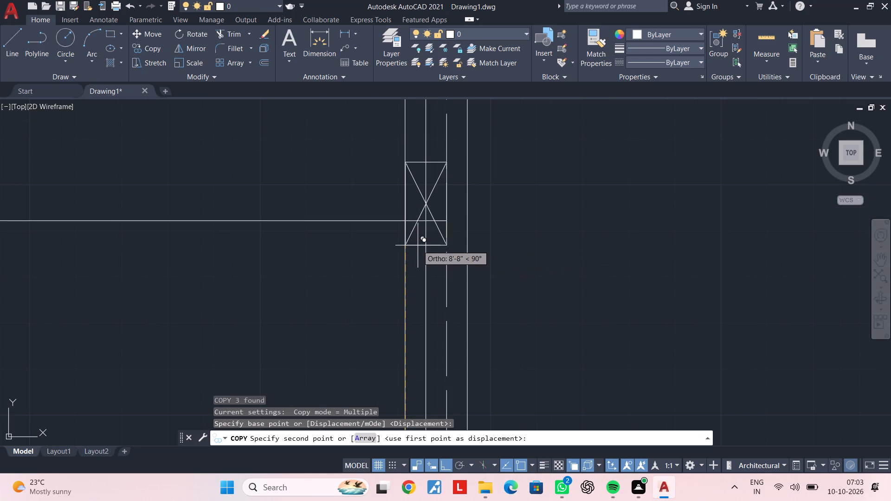
click(405, 222)
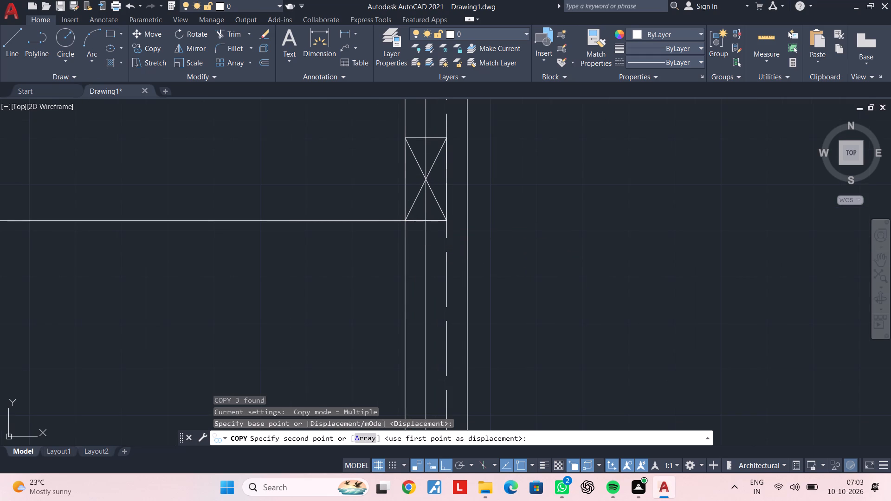
key(Escape)
key(Escape)
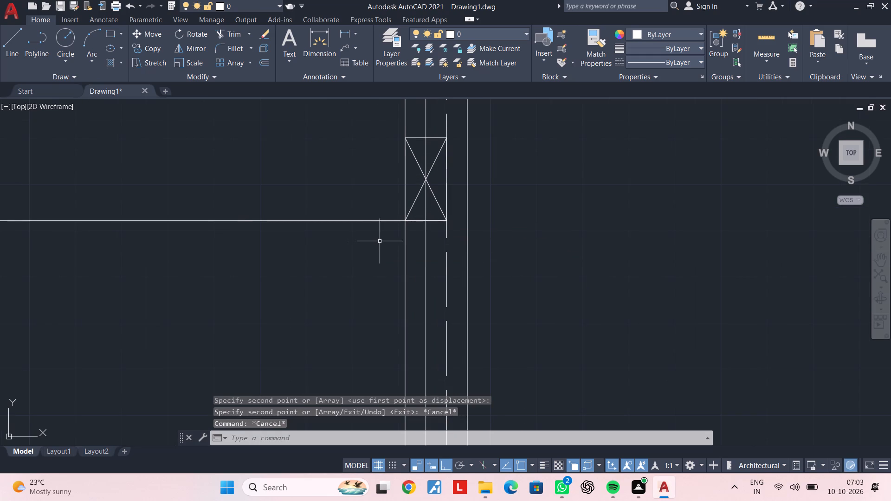
Trim the horizontal line's end where it runs under the base of the copied column.
text(tr)
key(space)
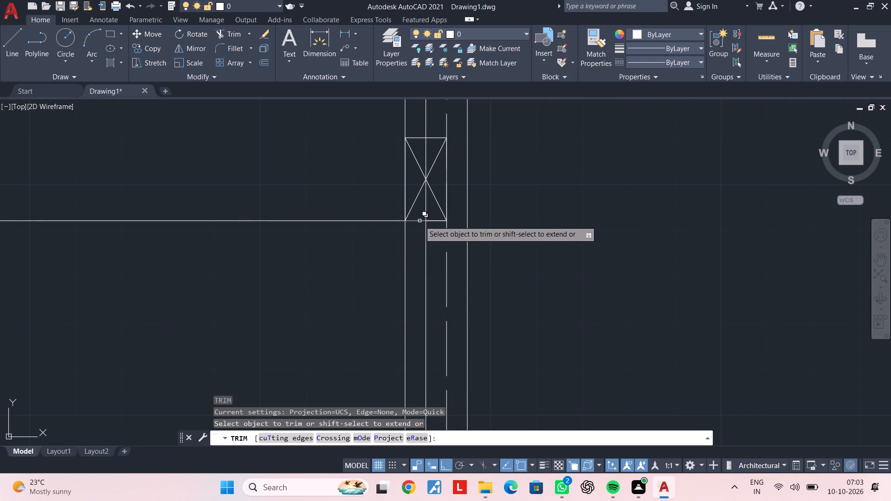
click(420, 221)
click(458, 275)
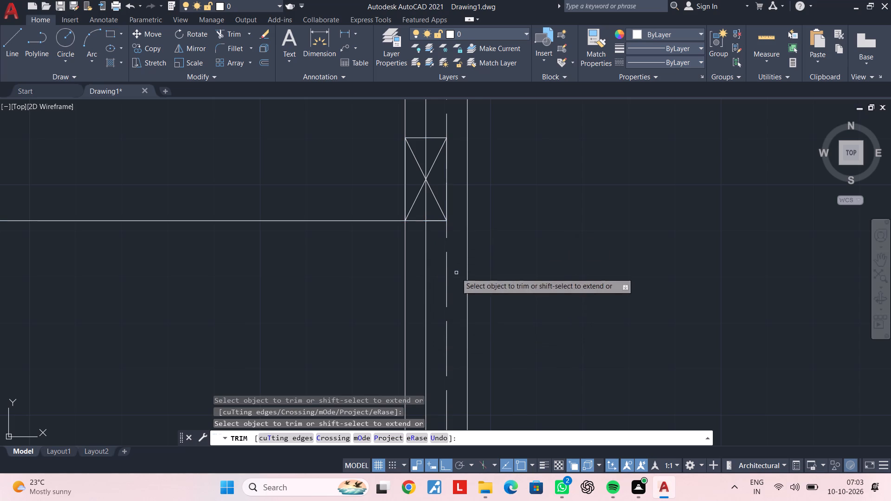
key(Escape)
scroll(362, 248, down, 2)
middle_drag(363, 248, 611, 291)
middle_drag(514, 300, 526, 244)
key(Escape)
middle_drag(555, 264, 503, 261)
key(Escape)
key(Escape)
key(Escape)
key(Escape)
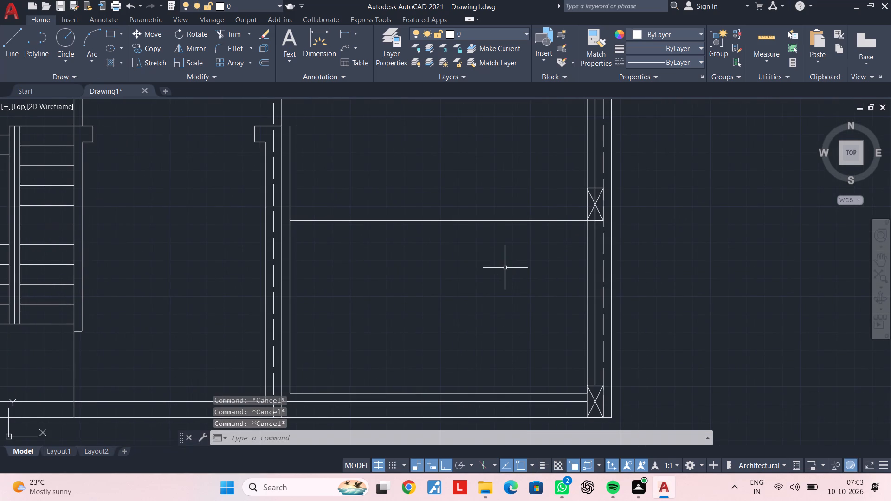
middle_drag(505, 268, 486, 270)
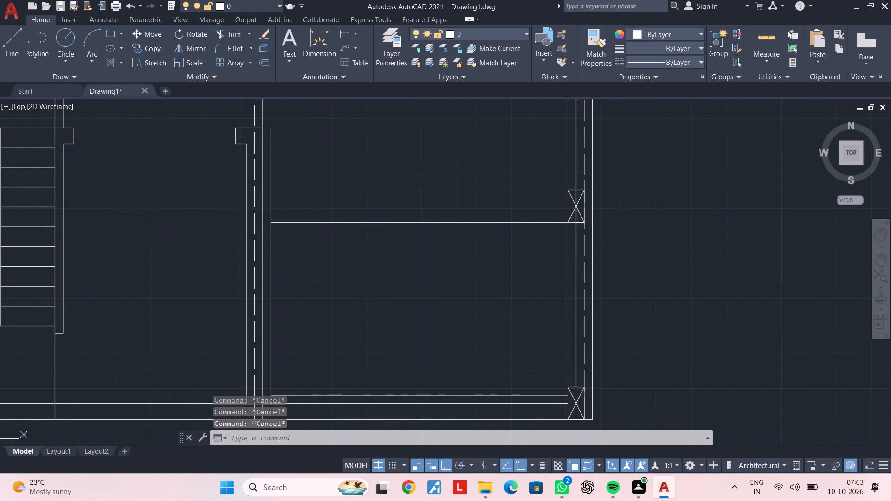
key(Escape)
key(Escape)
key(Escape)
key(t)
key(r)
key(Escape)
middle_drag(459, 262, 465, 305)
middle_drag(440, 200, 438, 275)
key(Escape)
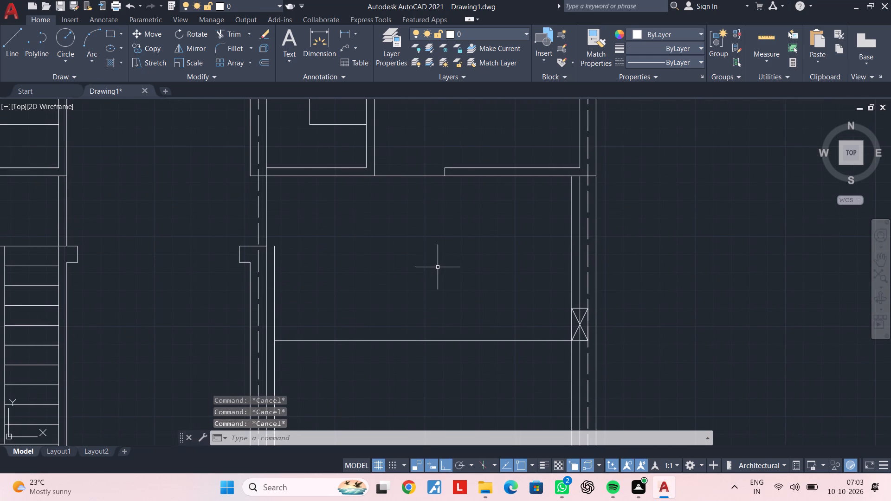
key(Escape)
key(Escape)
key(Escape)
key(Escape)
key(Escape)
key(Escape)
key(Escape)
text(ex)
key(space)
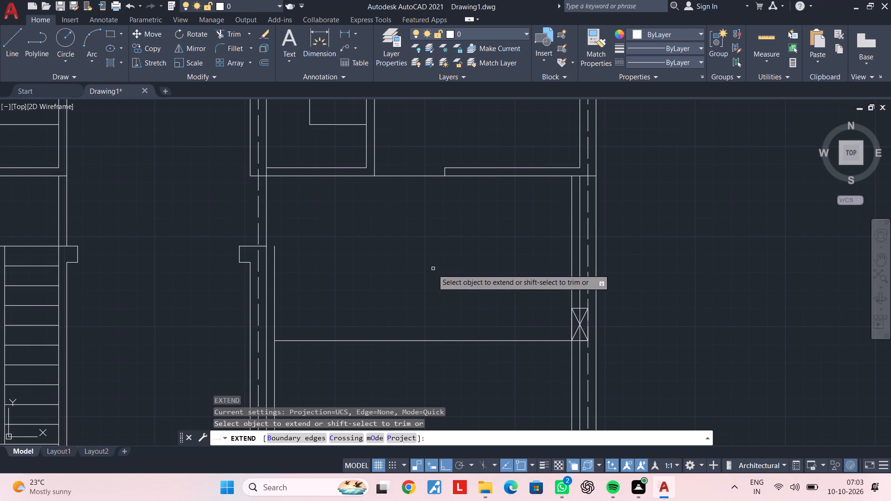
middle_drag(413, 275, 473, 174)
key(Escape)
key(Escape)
Offset the lower-right room's vertical line beside the central wall 4.5" into the room.
middle_drag(385, 278, 431, 213)
key(Escape)
key(Escape)
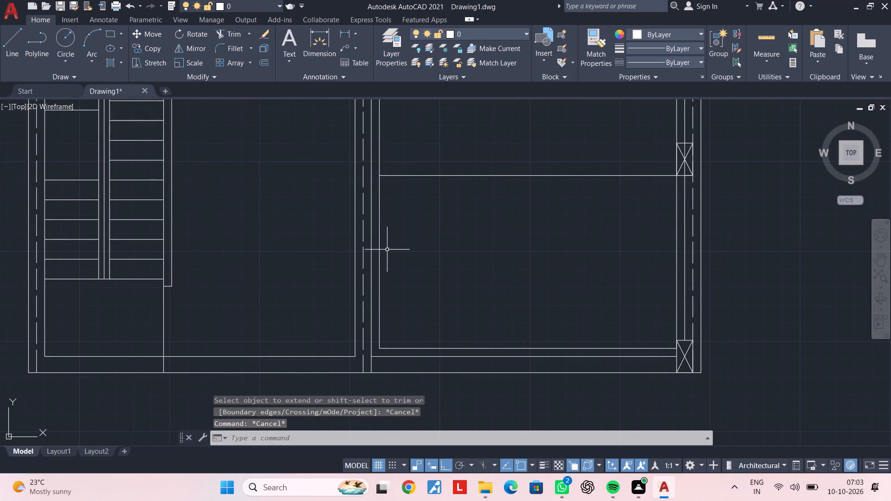
click(380, 248)
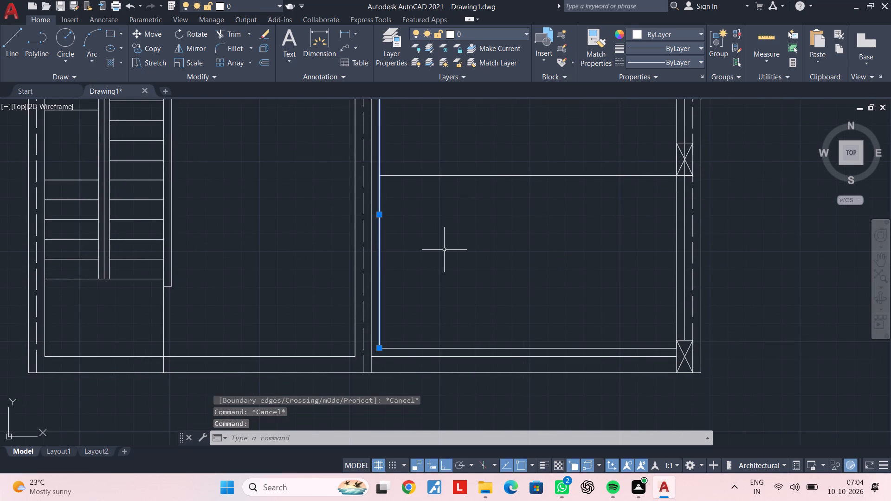
text(of)
key(space)
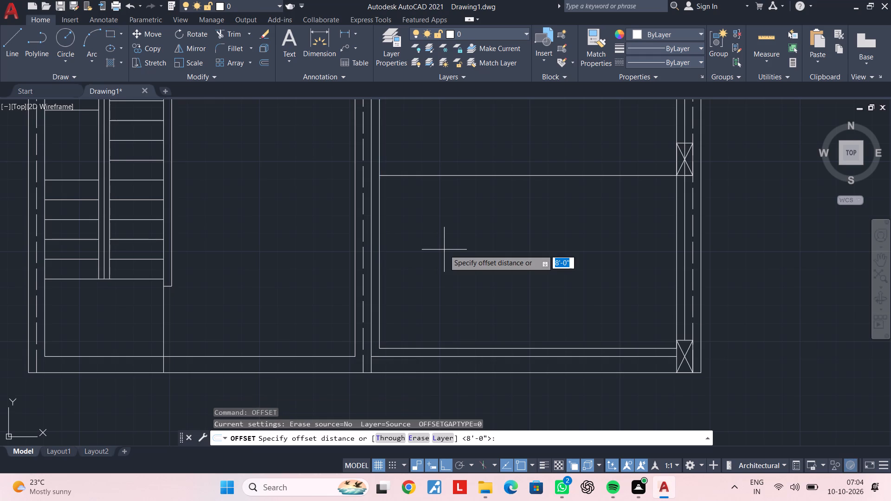
text(4.5")
key(Return)
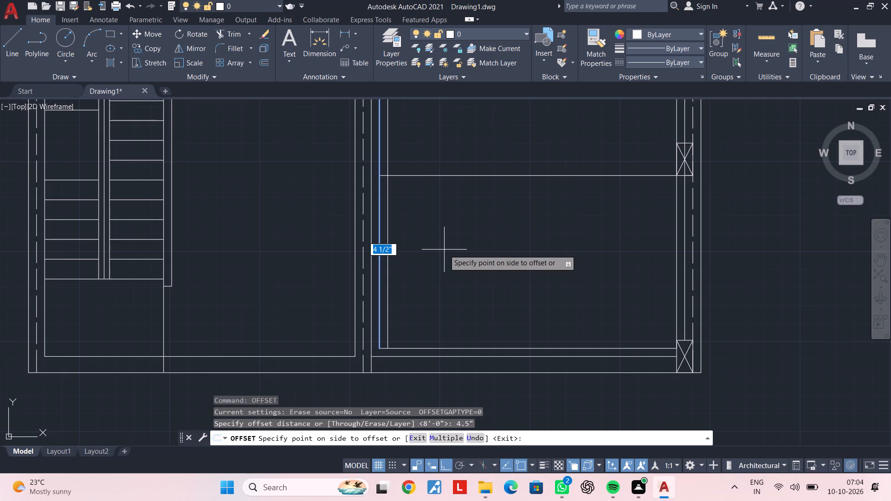
click(444, 250)
key(Escape)
key(Escape)
Delete the original vertical line between the central wall and its new offset.
click(379, 252)
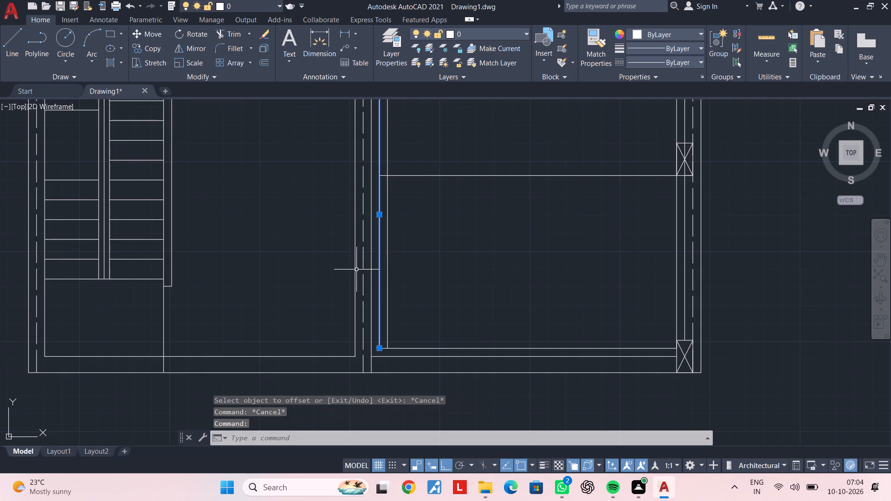
key(Delete)
key(Escape)
key(Escape)
Trim the left ends of the bottom and middle horizontal lines back to the new vertical line.
text(tr)
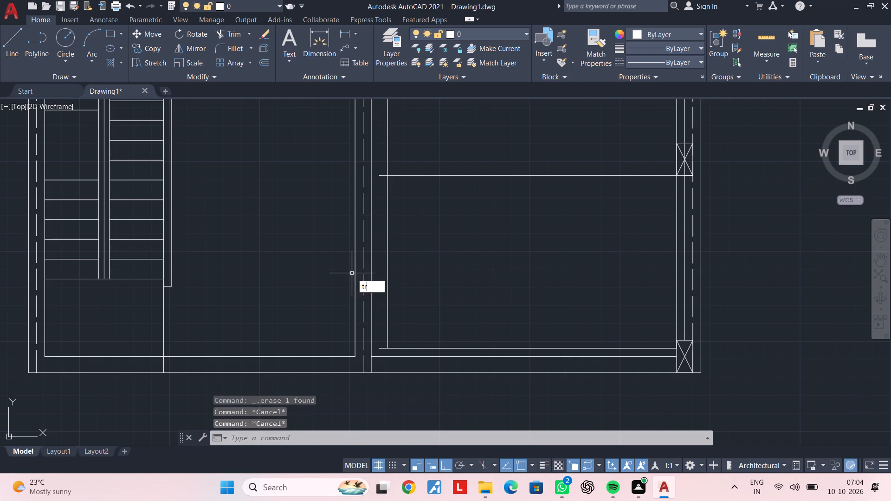
key(space)
click(382, 348)
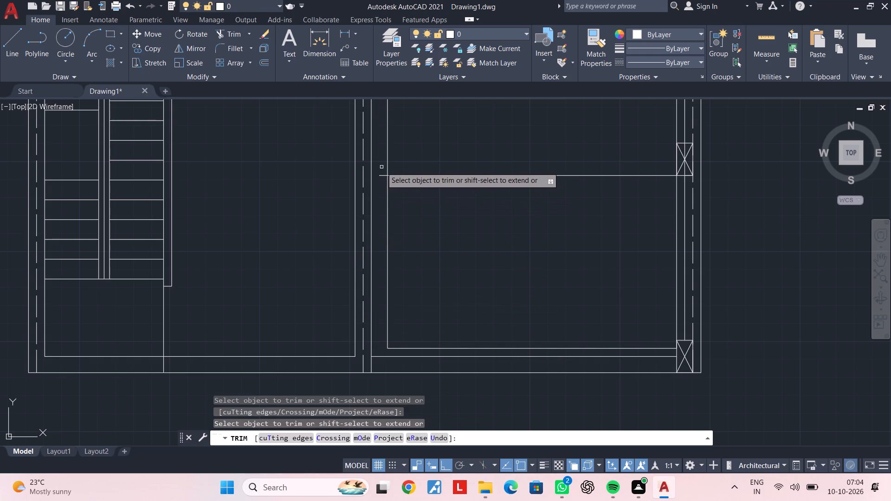
click(383, 176)
middle_drag(438, 217, 439, 317)
key(Escape)
key(Escape)
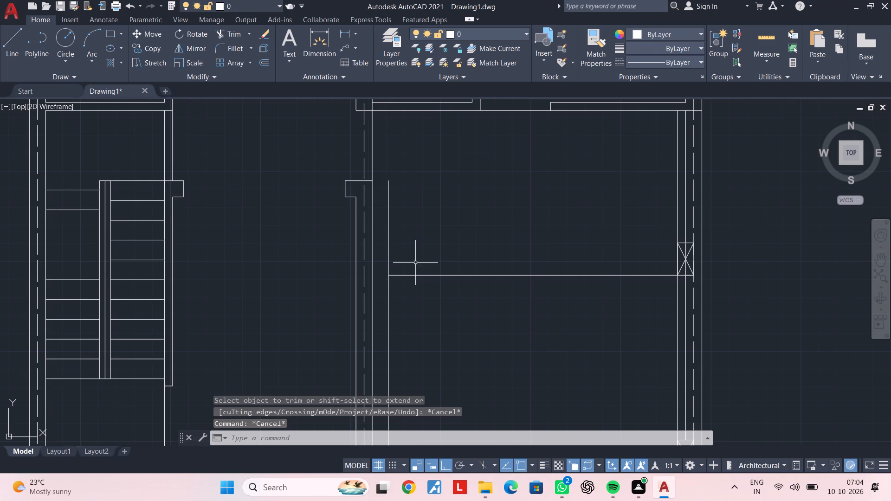
key(Escape)
Extend the new vertical line beside the central wall up to the wall line closing the room's top.
key(e)
text(x)
key(space)
click(388, 235)
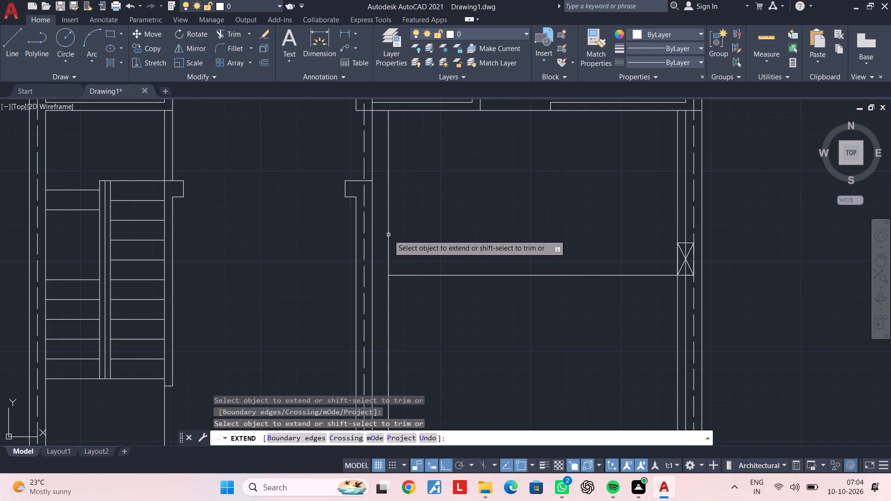
middle_drag(540, 236, 477, 245)
key(Escape)
key(Escape)
key(Escape)
key(Escape)
key(Escape)
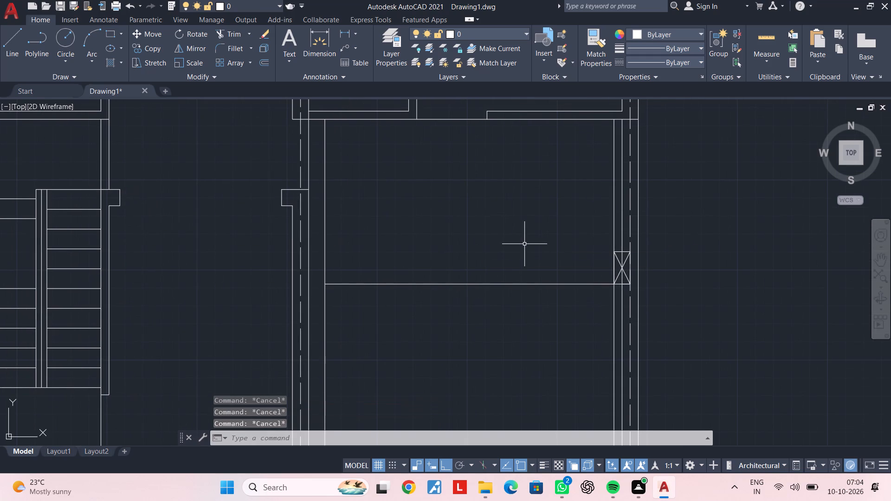
key(Escape)
key(Escape)
Offset the horizontal line at the middle column's base 9" upward.
text(of)
key(space)
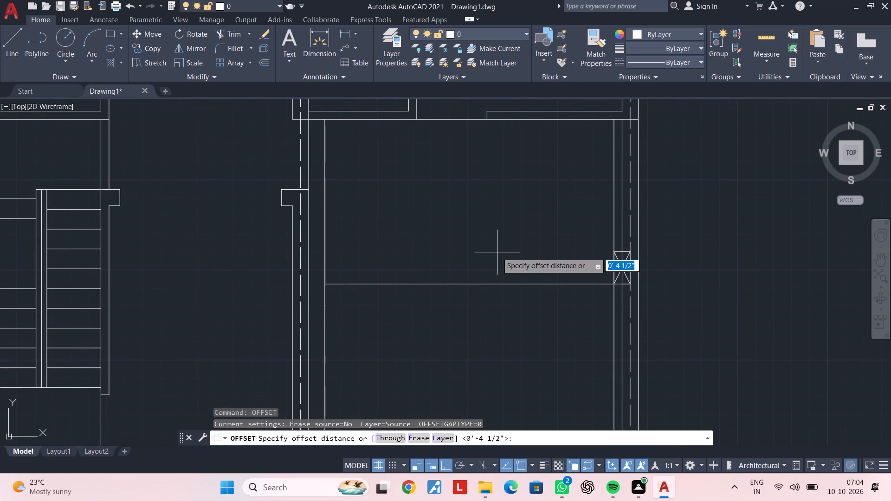
text(9+)
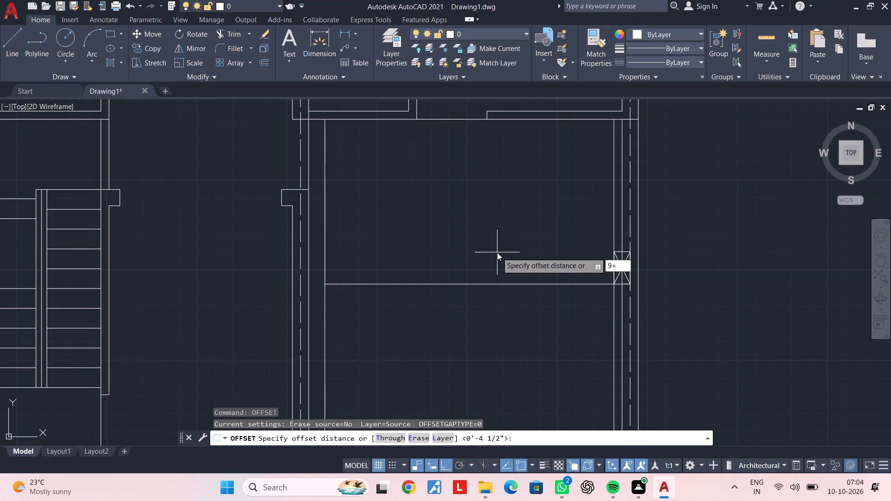
key(BackSpace)
key(shift+quotedbl)
key(Return)
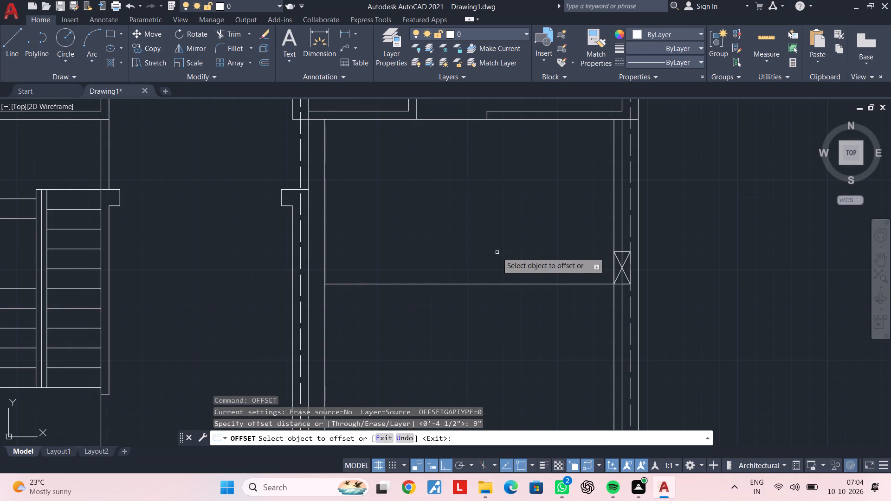
click(522, 283)
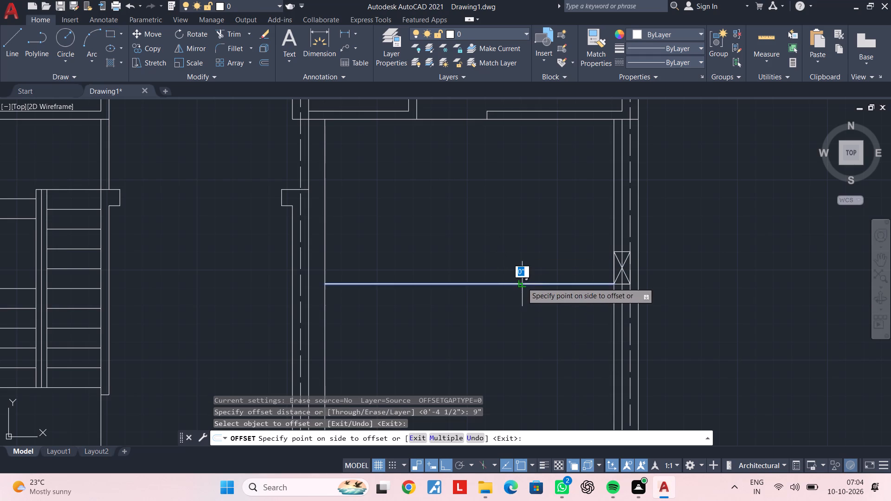
click(513, 230)
key(Escape)
key(Escape)
key(Escape)
key(Escape)
key(Escape)
Trim the vertical lines between the two middle horizontal lines, beside the central wall and at the right wall's column.
text(tr)
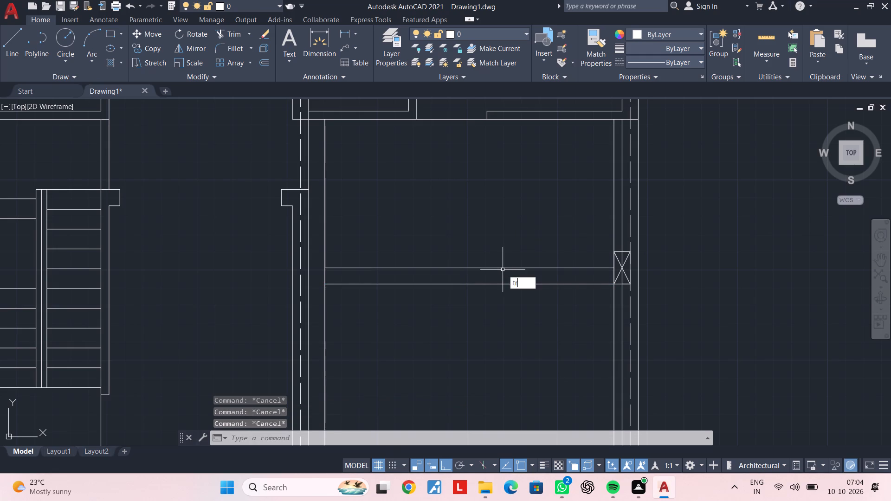
key(space)
scroll(324, 275, up, 1)
click(324, 275)
middle_drag(628, 288, 608, 288)
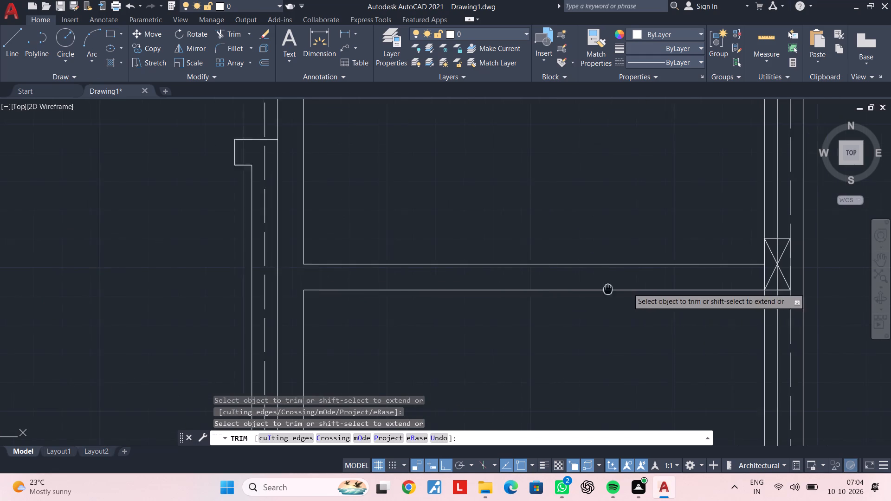
middle_drag(608, 288, 458, 285)
scroll(574, 278, up, 1)
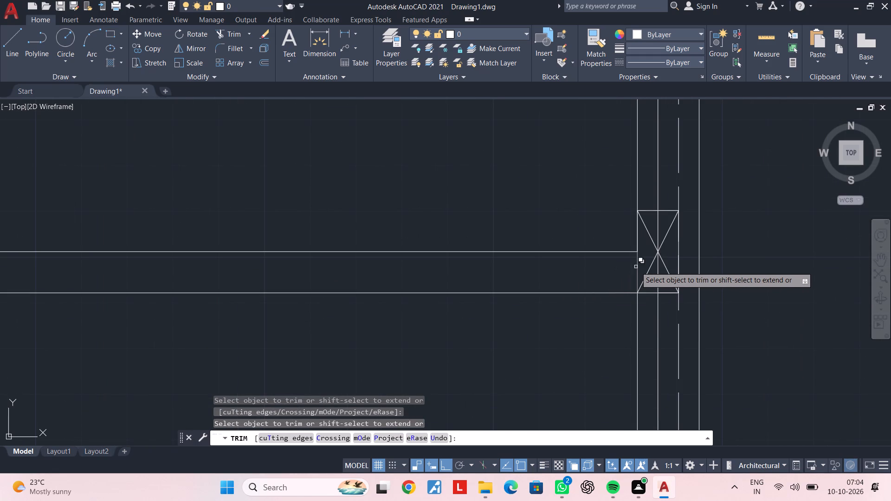
click(636, 267)
click(676, 324)
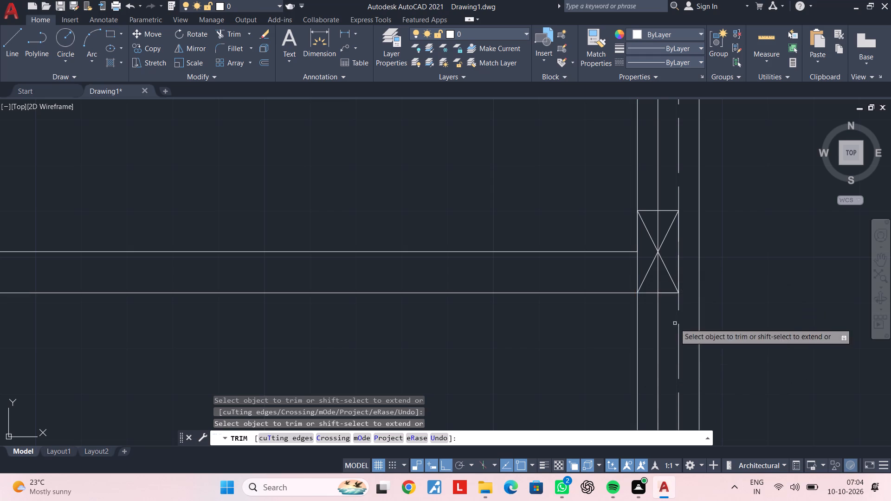
key(Escape)
scroll(592, 303, down, 3)
middle_drag(589, 309, 615, 290)
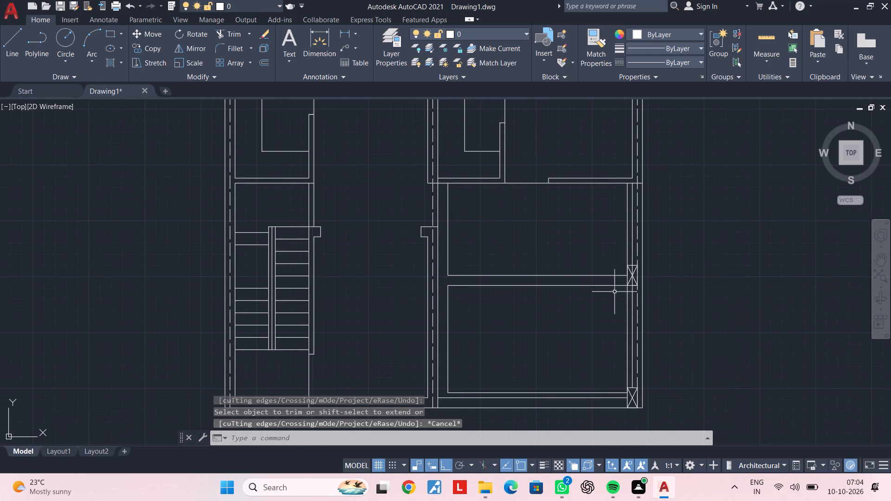
Join the four lines outlining the lower rectangle between the central and right walls into one polyline.
scroll(611, 301, up, 3)
click(616, 235)
click(586, 286)
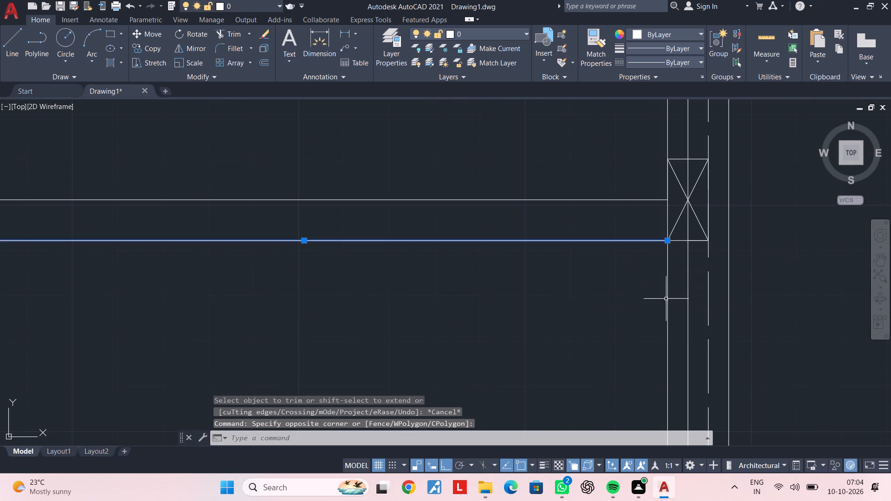
click(672, 297)
click(626, 304)
scroll(604, 312, down, 2)
middle_drag(604, 312, 625, 235)
middle_drag(614, 341, 626, 291)
scroll(626, 291, down, 1)
scroll(627, 324, up, 1)
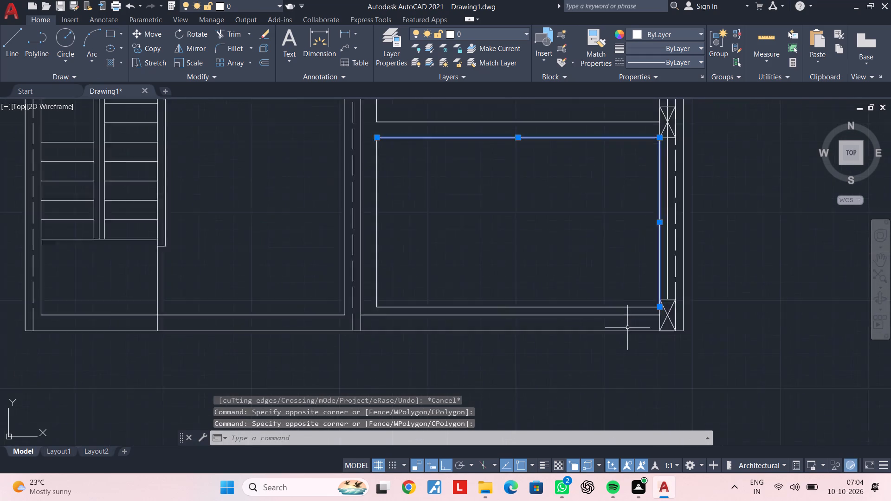
scroll(627, 328, up, 1)
click(628, 302)
click(598, 256)
middle_drag(455, 230, 590, 285)
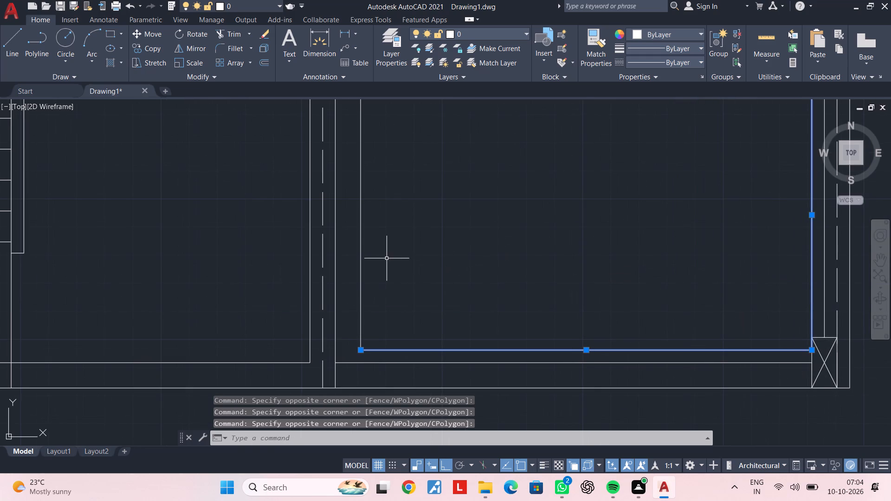
click(377, 257)
click(355, 264)
text(j)
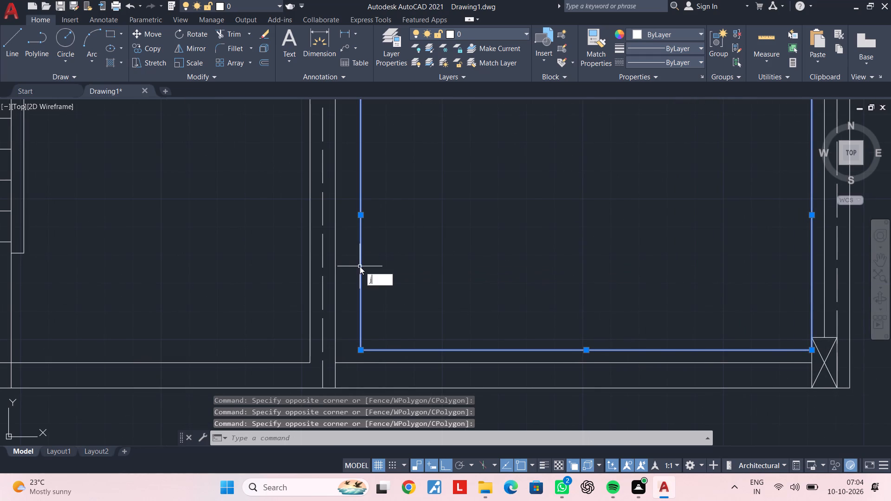
key(space)
click(360, 266)
scroll(608, 266, down, 2)
middle_drag(609, 266, 589, 342)
key(Escape)
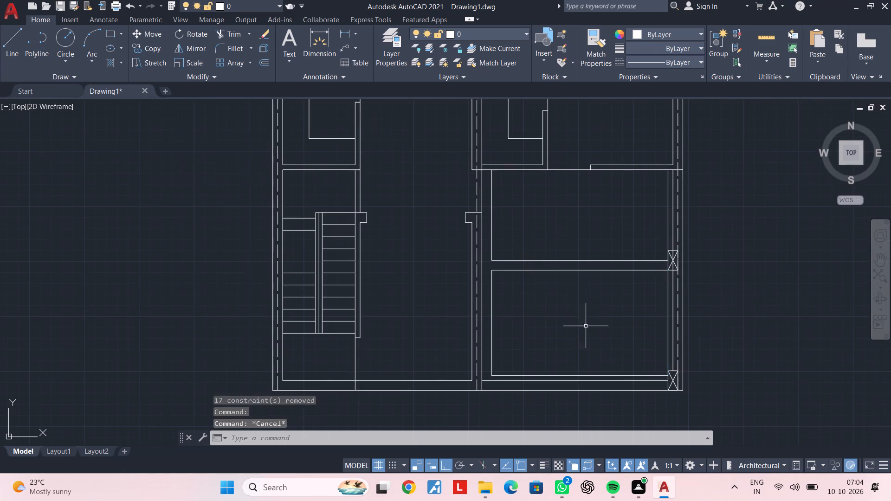
key(Escape)
Join the bottom and two side lines of the upper rectangle between the central and right walls into one polyline.
scroll(524, 255, up, 2)
click(527, 247)
click(509, 274)
click(471, 233)
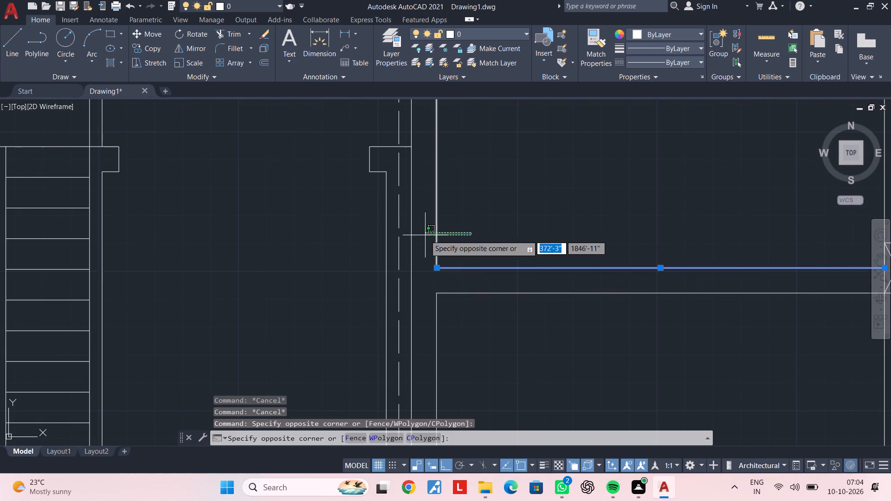
click(425, 235)
scroll(643, 234, down, 2)
middle_drag(643, 234, 492, 268)
scroll(579, 245, up, 3)
click(606, 243)
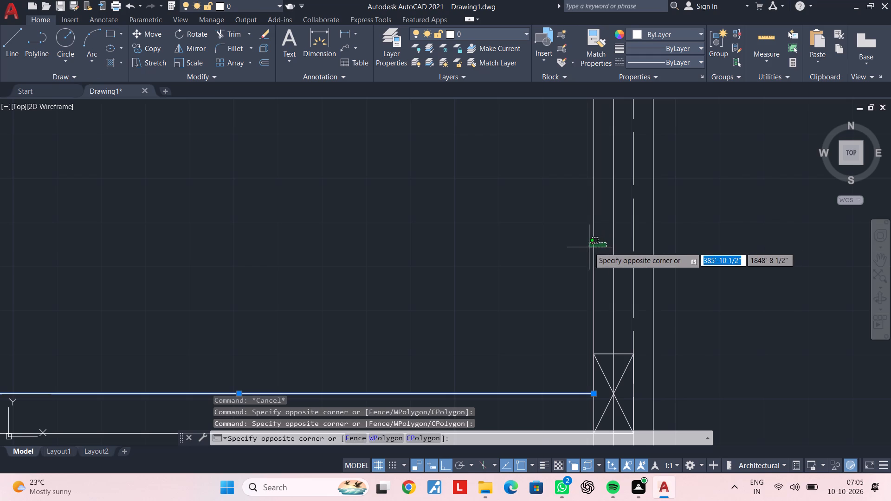
click(584, 248)
key(j)
key(space)
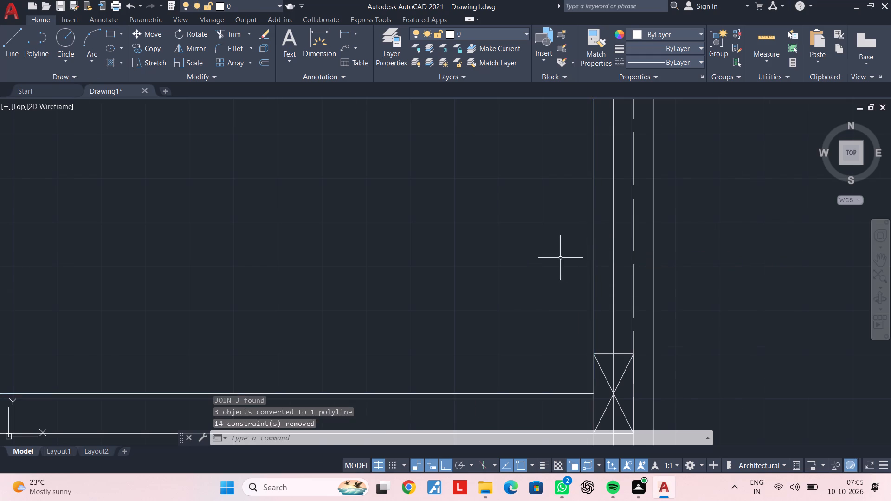
scroll(559, 258, down, 4)
middle_drag(555, 264, 550, 281)
key(Escape)
key(Escape)
Match the upper and lower joined outlines to the right wall's dashed centre line properties.
key(m)
text(a)
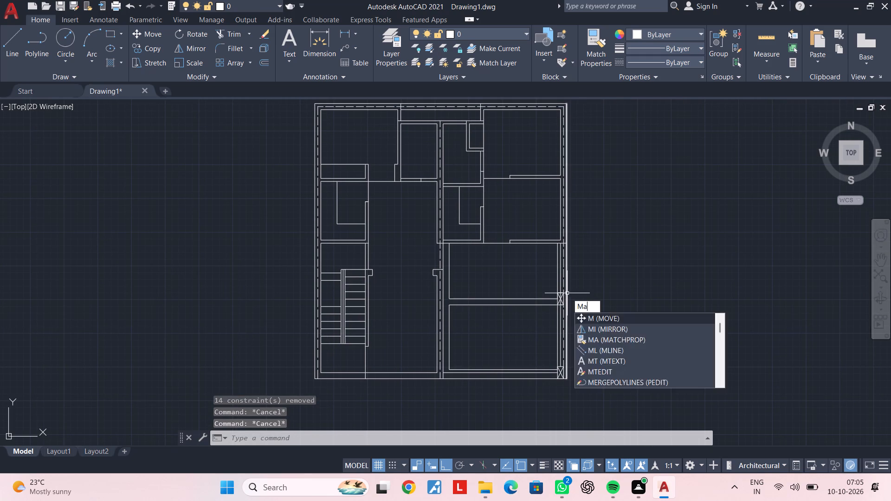
key(space)
scroll(563, 303, up, 3)
click(557, 331)
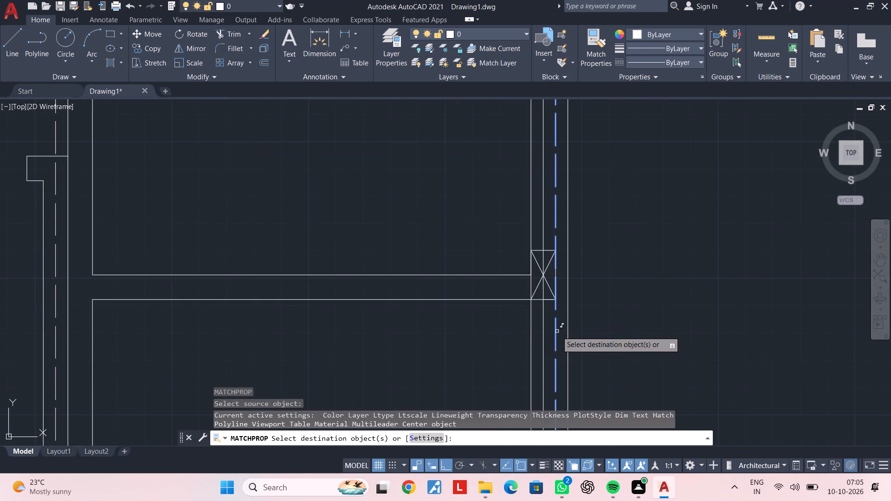
click(509, 250)
click(497, 282)
scroll(490, 270, down, 2)
scroll(478, 287, up, 3)
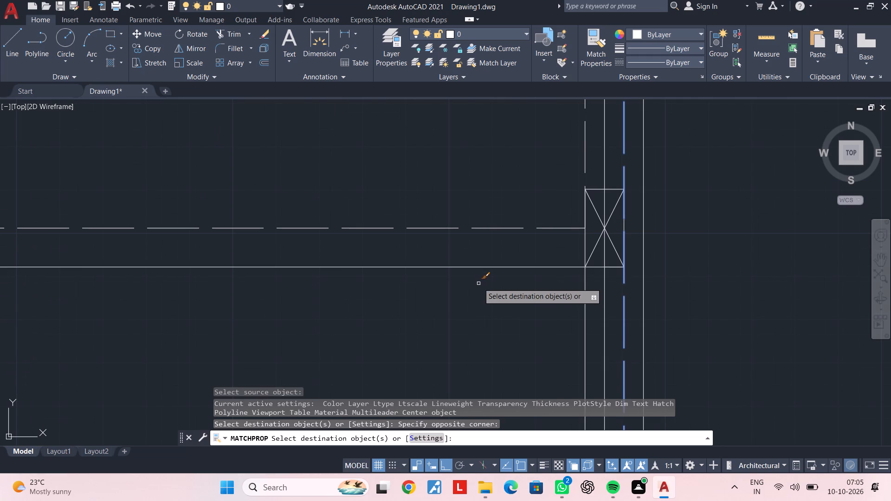
click(483, 266)
scroll(470, 296, down, 3)
middle_drag(471, 298, 557, 251)
key(Escape)
key(Escape)
middle_drag(519, 283, 558, 263)
key(Escape)
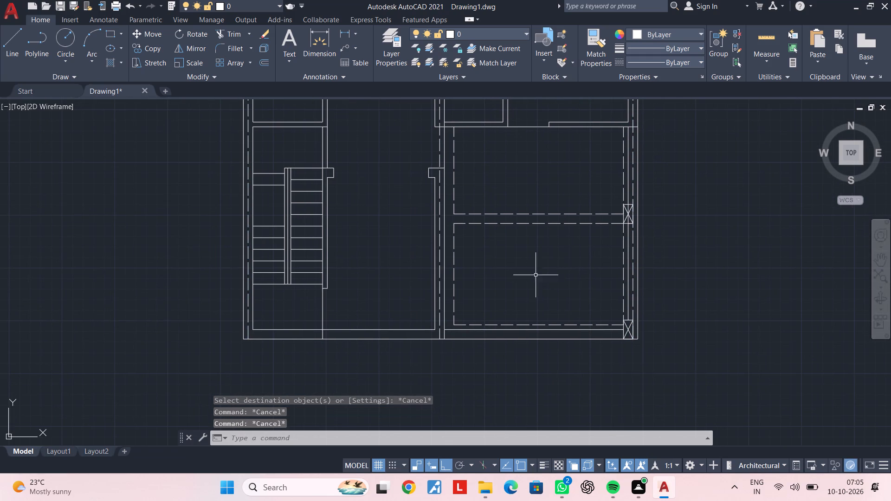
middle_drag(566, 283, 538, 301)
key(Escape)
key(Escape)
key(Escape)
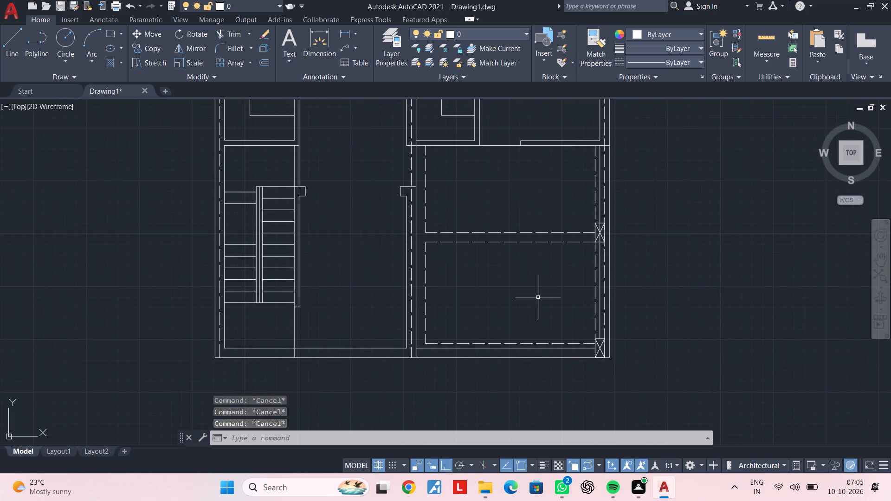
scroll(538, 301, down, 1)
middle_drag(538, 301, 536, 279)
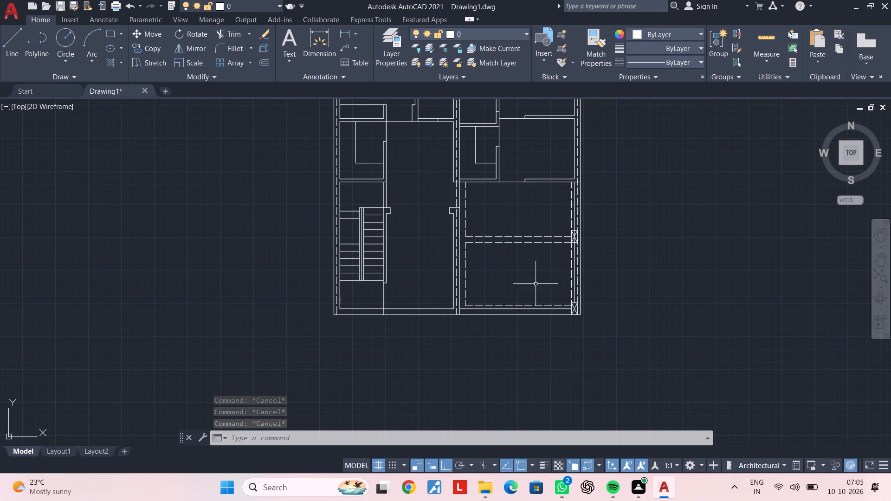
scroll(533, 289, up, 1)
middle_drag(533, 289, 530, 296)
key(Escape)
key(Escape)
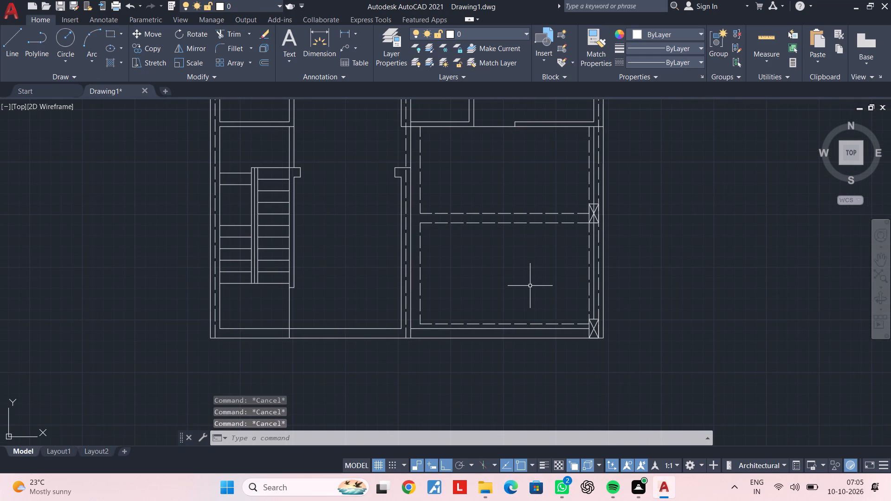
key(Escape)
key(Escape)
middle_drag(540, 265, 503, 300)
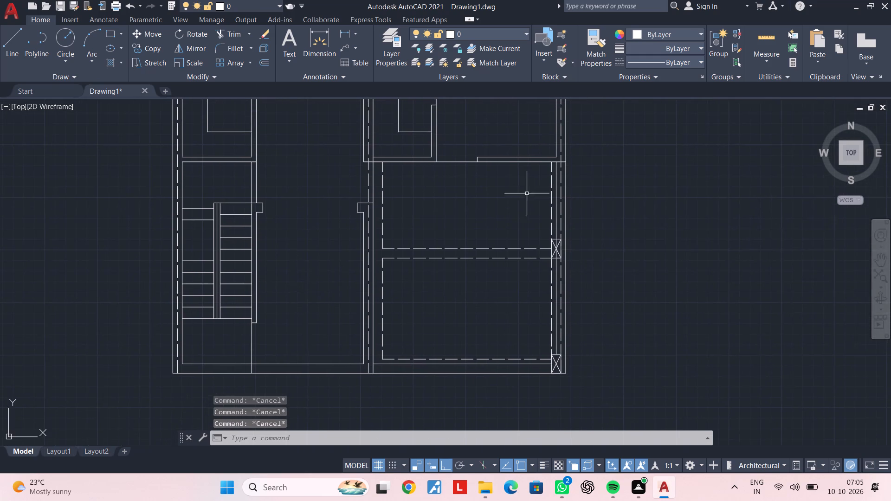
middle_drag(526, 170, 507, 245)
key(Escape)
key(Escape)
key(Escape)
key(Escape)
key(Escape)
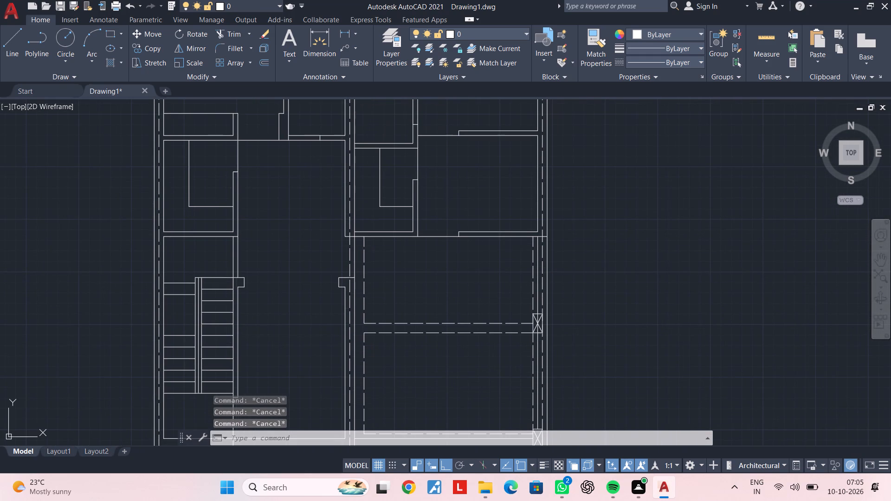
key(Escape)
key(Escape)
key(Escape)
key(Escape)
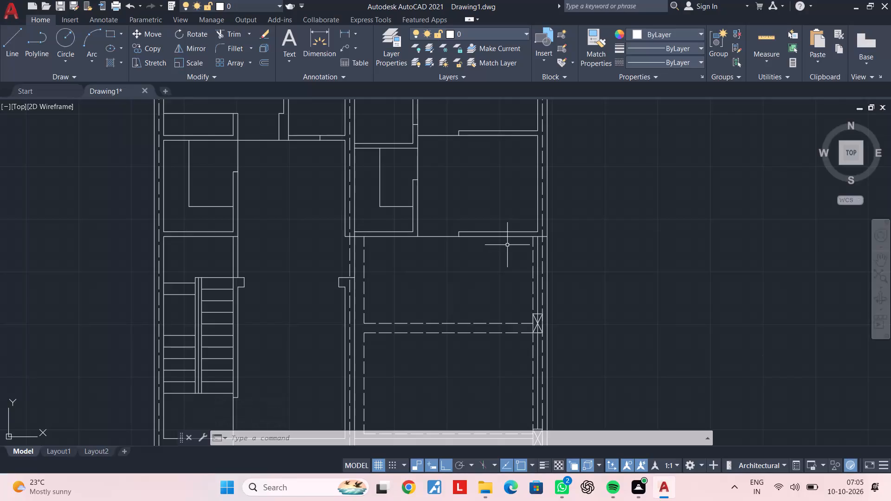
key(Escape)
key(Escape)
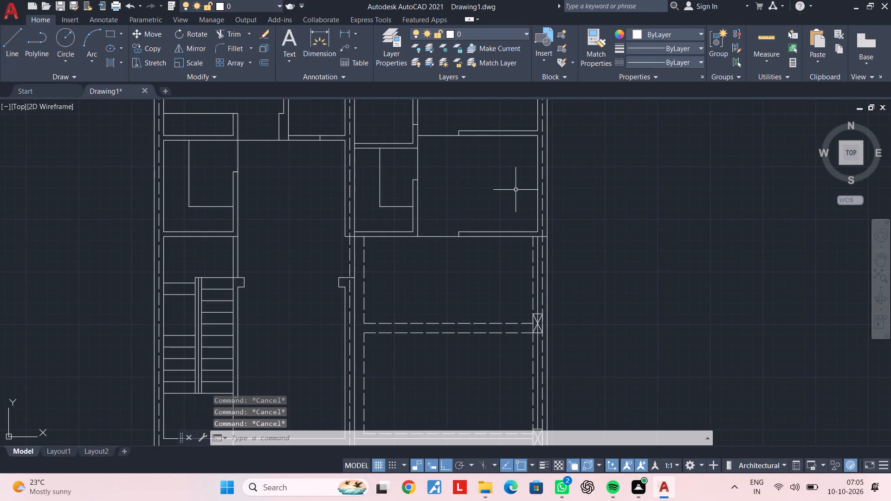
Offset the top wall line of the right-hand room above the dashed outlines 1'6" downward into the room.
middle_drag(516, 190, 505, 255)
scroll(510, 220, up, 1)
middle_drag(510, 223, 501, 246)
key(Escape)
key(Escape)
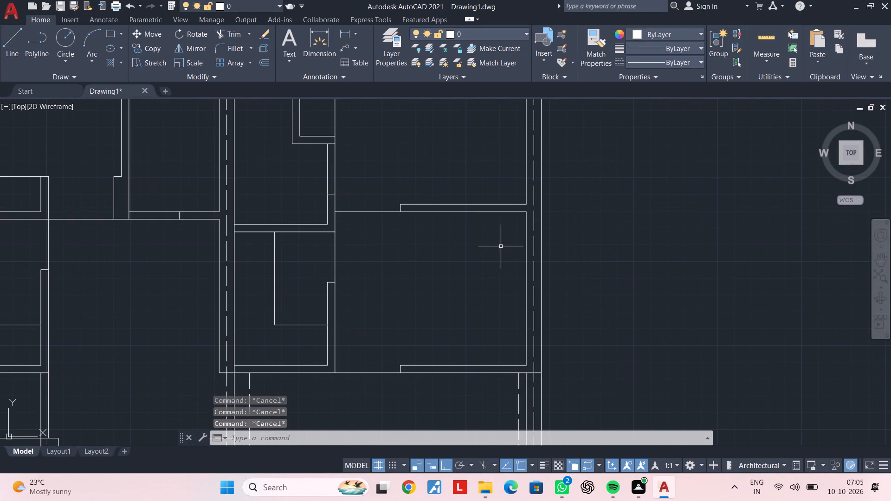
text(of)
key(space)
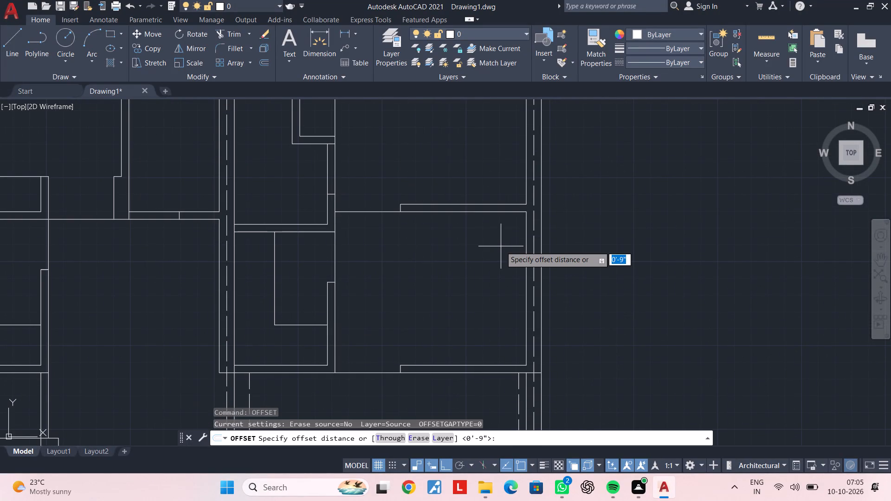
text(1'6")
key(Return)
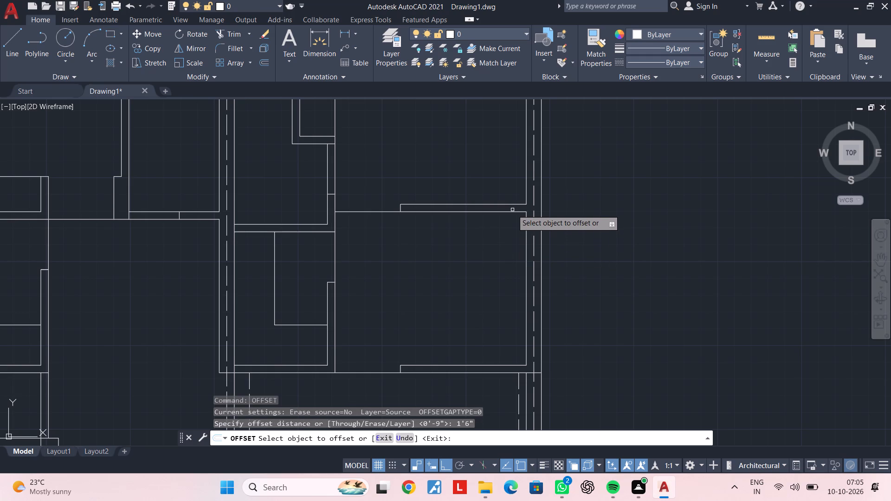
click(510, 211)
click(510, 257)
key(Escape)
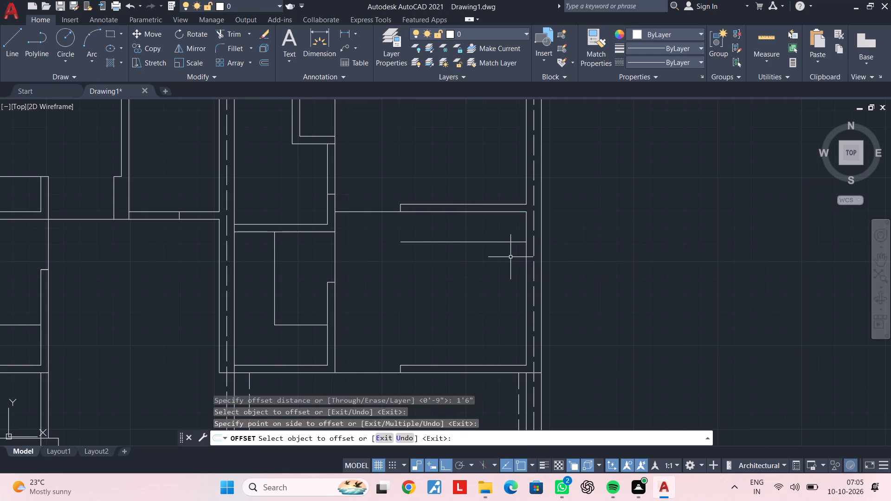
key(Escape)
key(Escape)
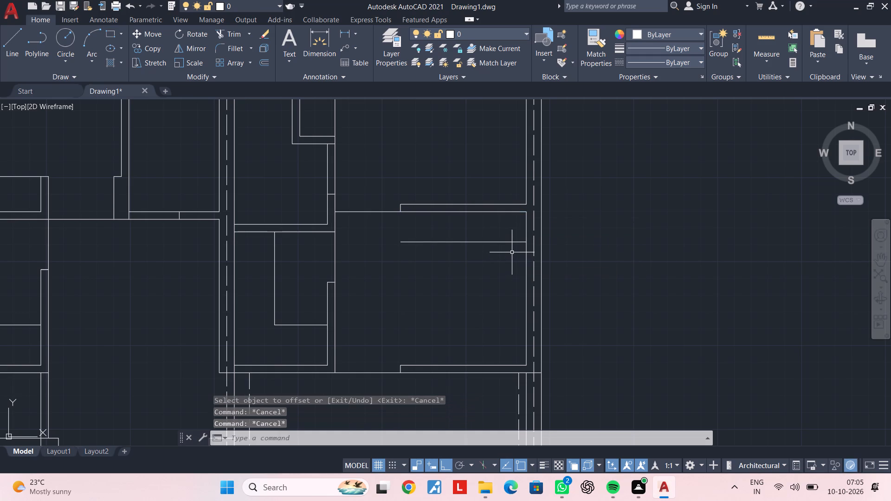
key(Escape)
Extend the new offset line's right end to the right wall's dashed centre line.
text(ex)
key(space)
click(512, 249)
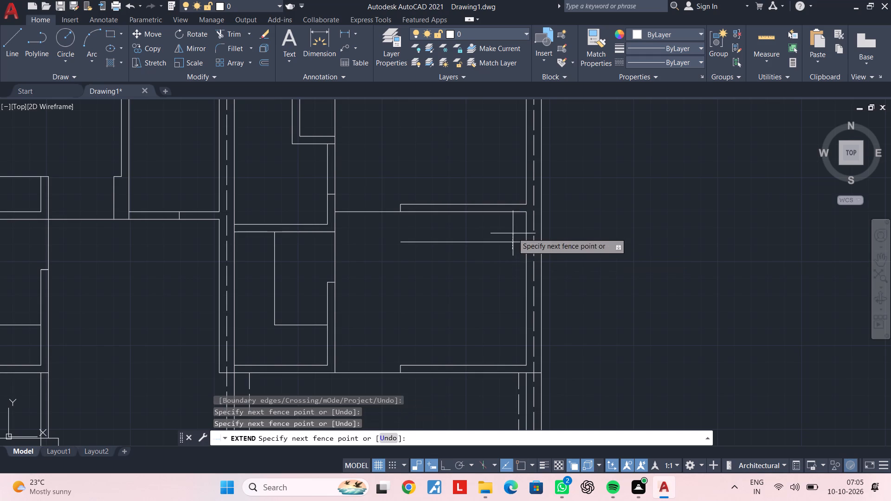
click(513, 233)
key(Escape)
key(Escape)
key(Escape)
key(Escape)
key(Escape)
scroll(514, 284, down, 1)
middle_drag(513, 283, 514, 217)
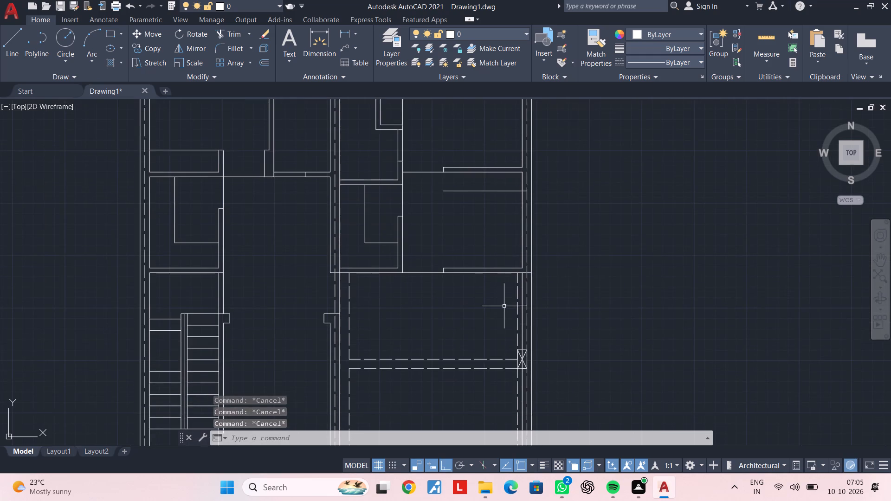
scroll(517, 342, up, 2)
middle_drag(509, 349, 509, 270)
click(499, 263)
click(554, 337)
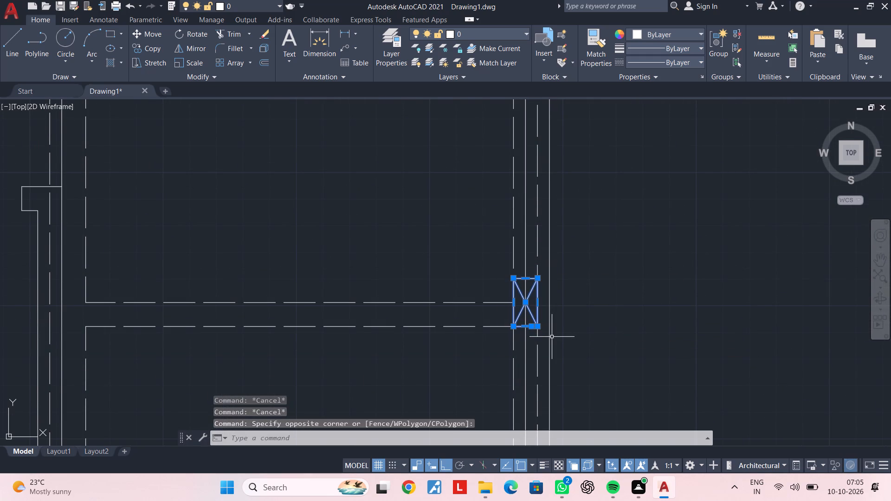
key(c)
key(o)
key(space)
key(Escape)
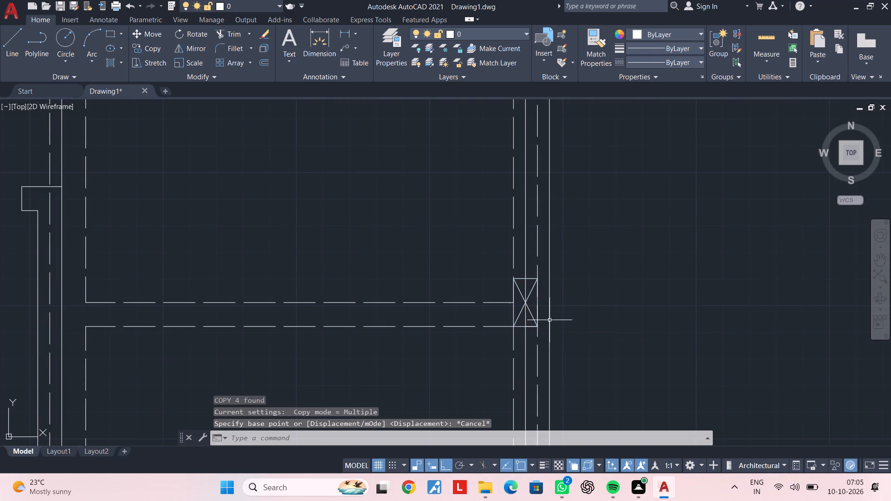
Trim away the vertical wall line segments running through the right wall's middle crossed column.
text(tr)
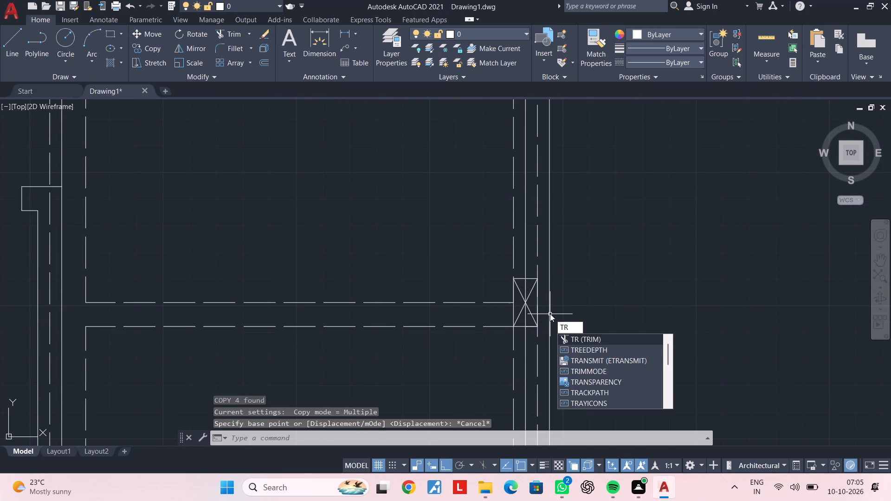
key(space)
scroll(515, 285, up, 1)
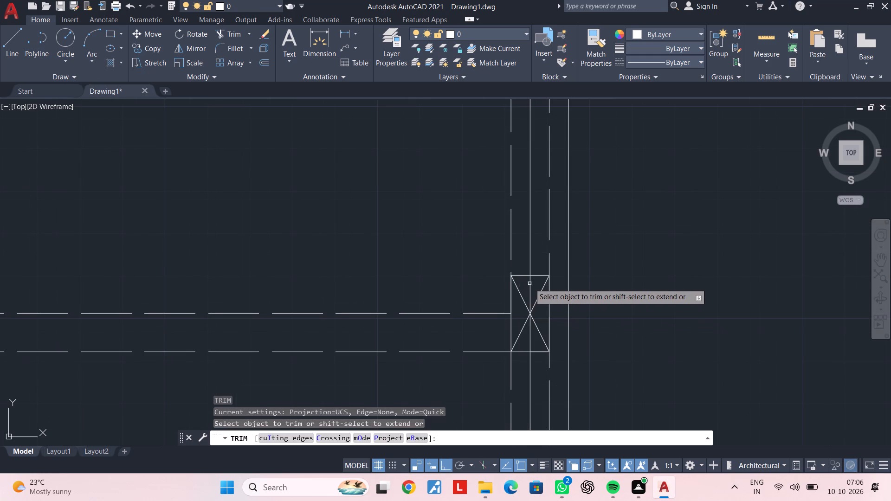
click(529, 283)
click(529, 329)
key(Escape)
key(Escape)
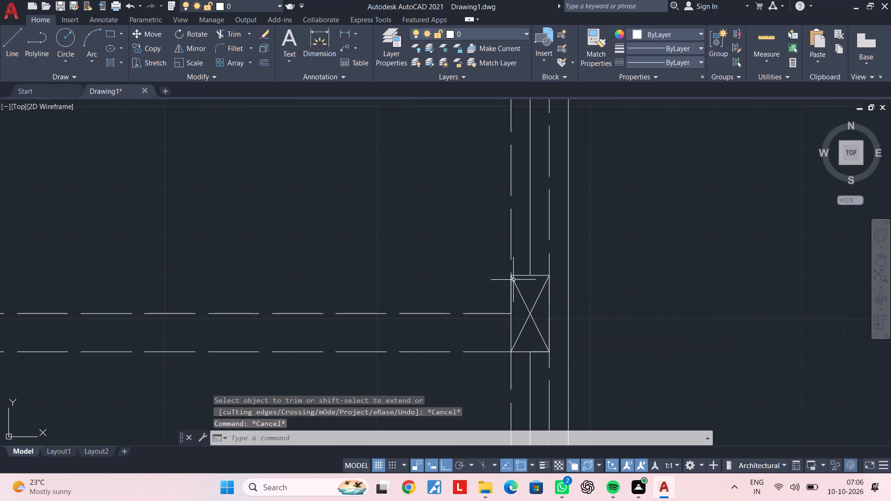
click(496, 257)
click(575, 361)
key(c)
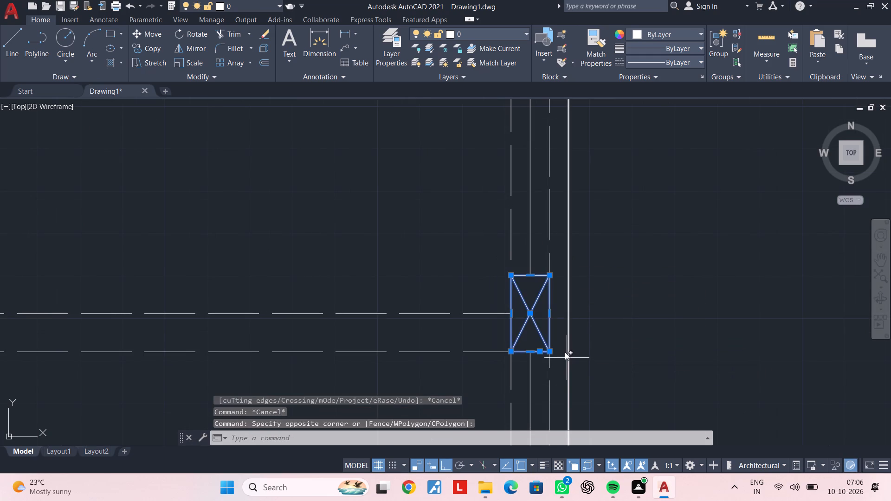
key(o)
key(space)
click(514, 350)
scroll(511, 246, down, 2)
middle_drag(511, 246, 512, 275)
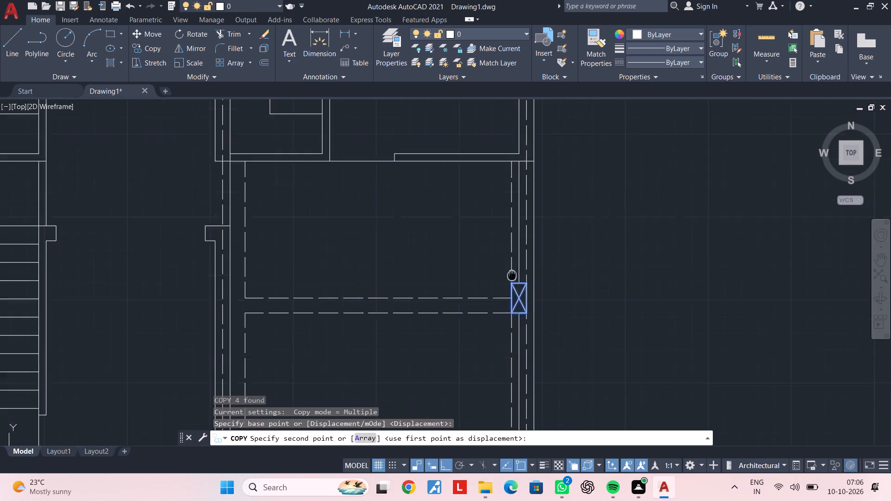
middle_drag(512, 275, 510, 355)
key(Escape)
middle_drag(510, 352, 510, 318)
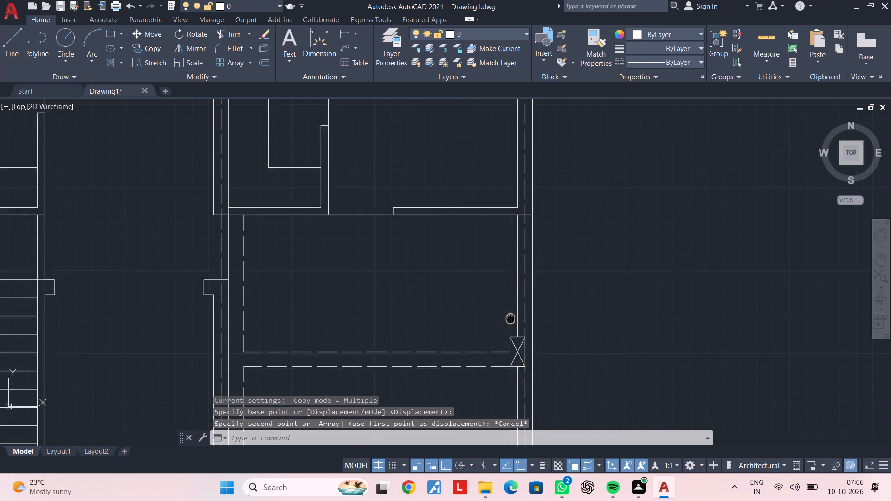
Copy the right wall's middle crossed column by its upper-left corner up to the offset line at the right wall of the room above.
middle_drag(510, 318, 510, 259)
key(Escape)
key(Escape)
scroll(510, 299, up, 2)
click(490, 219)
click(571, 335)
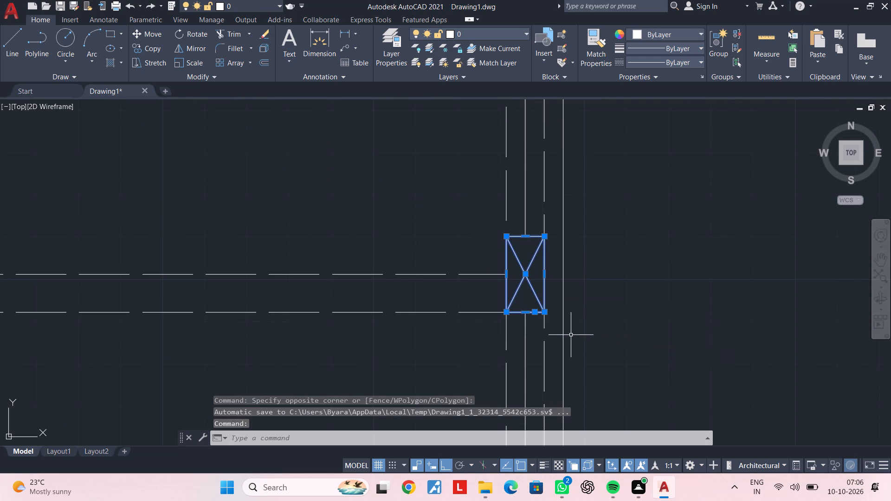
key(c)
key(o)
key(space)
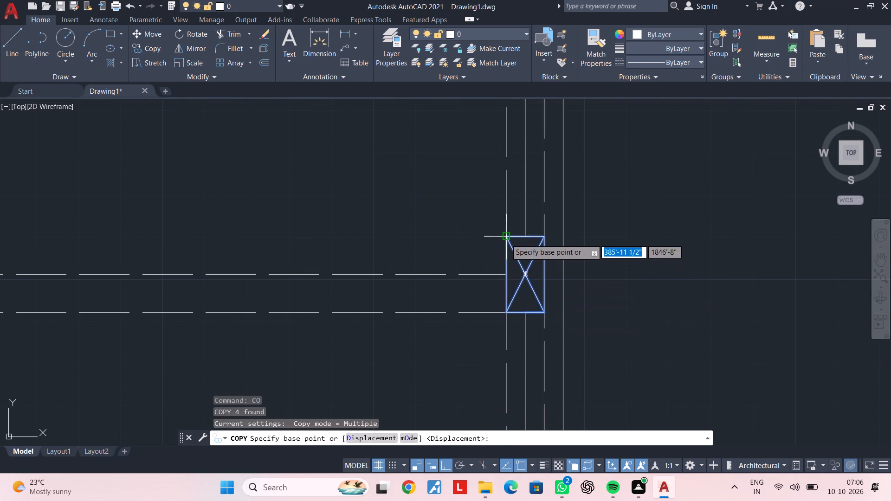
click(505, 237)
scroll(506, 212, down, 2)
middle_drag(508, 193, 514, 373)
middle_drag(520, 198, 520, 202)
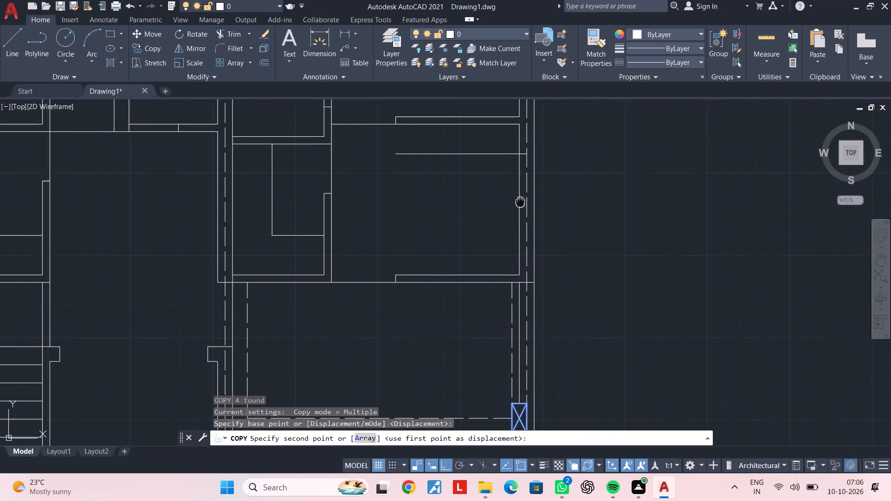
middle_drag(520, 202, 510, 287)
scroll(510, 273, up, 2)
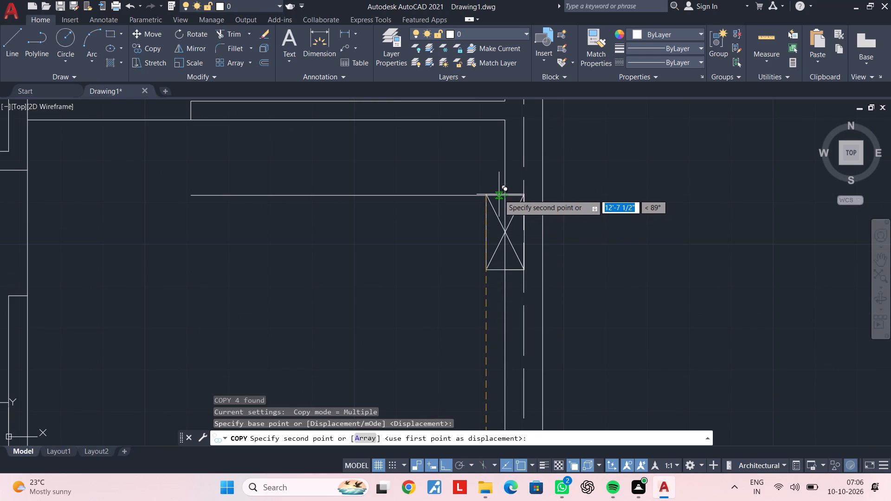
click(488, 194)
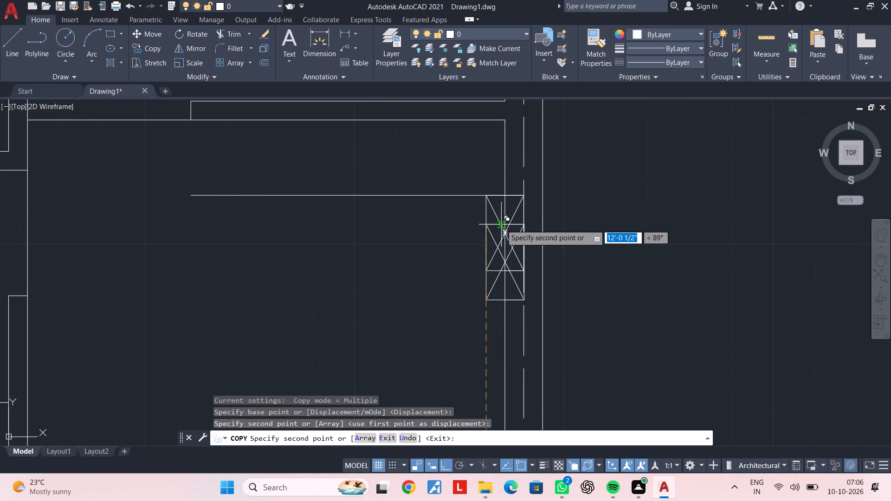
key(Escape)
key(Escape)
Trim away the horizontal offset line running from the new crossed column into the room.
middle_drag(462, 221, 462, 231)
key(Escape)
click(461, 231)
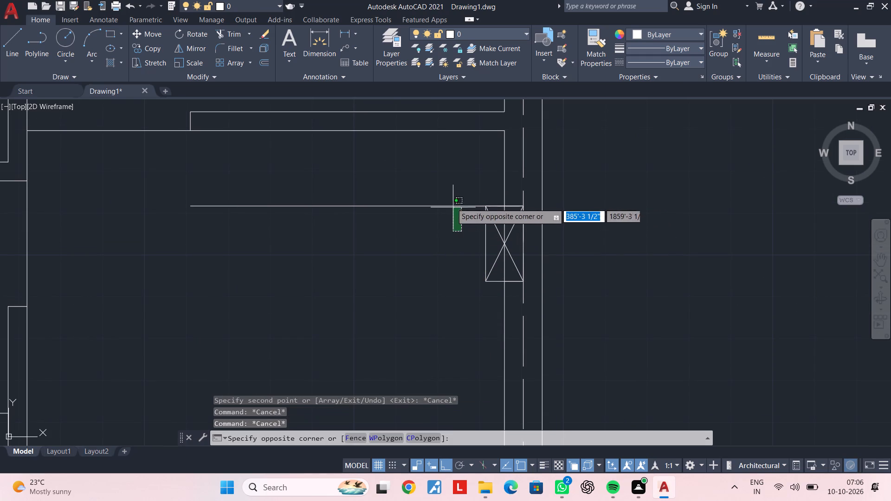
key(Escape)
key(Escape)
text(tr)
key(space)
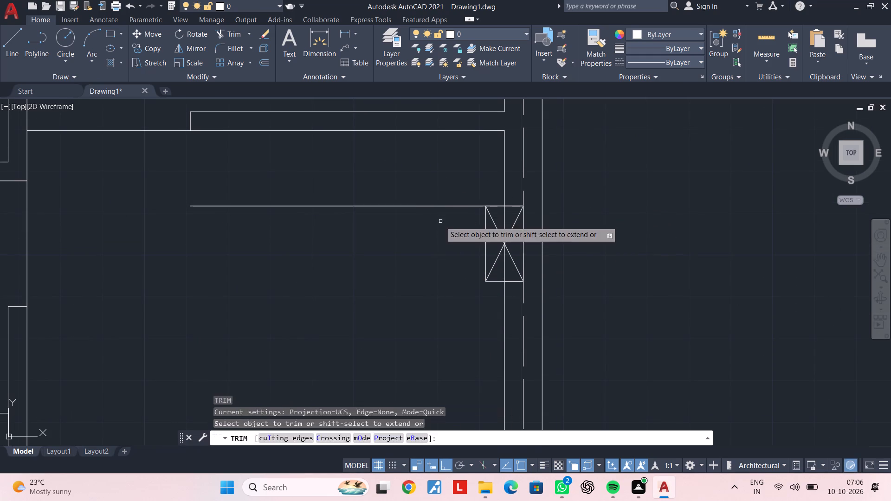
drag(440, 222, 442, 214)
click(442, 181)
key(Escape)
scroll(437, 231, down, 2)
middle_drag(437, 235, 473, 221)
key(Escape)
key(Escape)
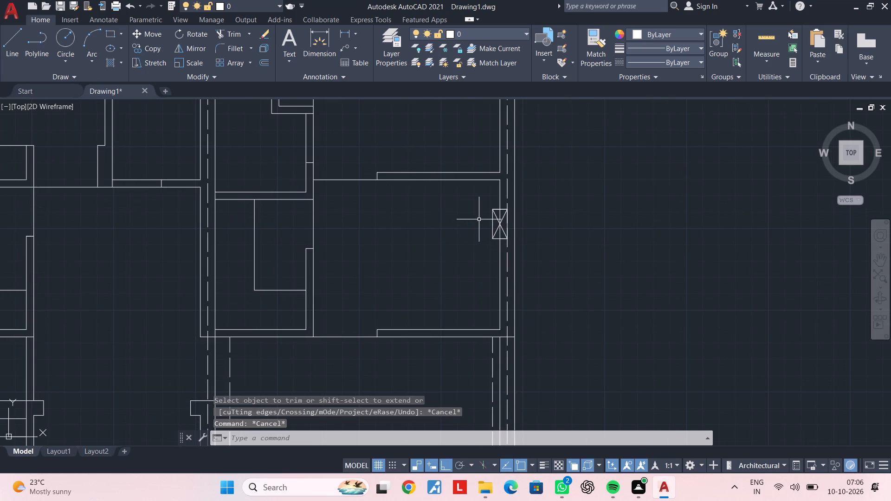
Trim away the vertical wall line segments running through the new crossed column on the right wall.
key(space)
scroll(497, 219, up, 3)
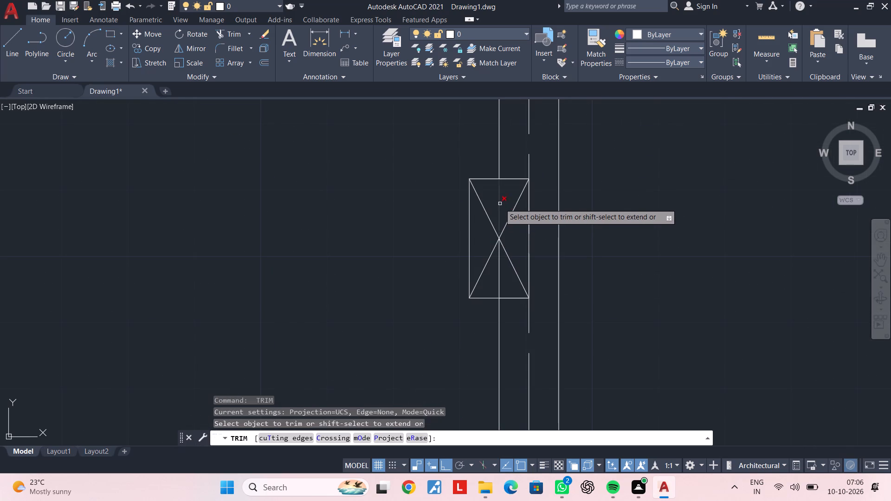
click(500, 204)
click(500, 266)
key(Escape)
key(Escape)
key(Escape)
key(Escape)
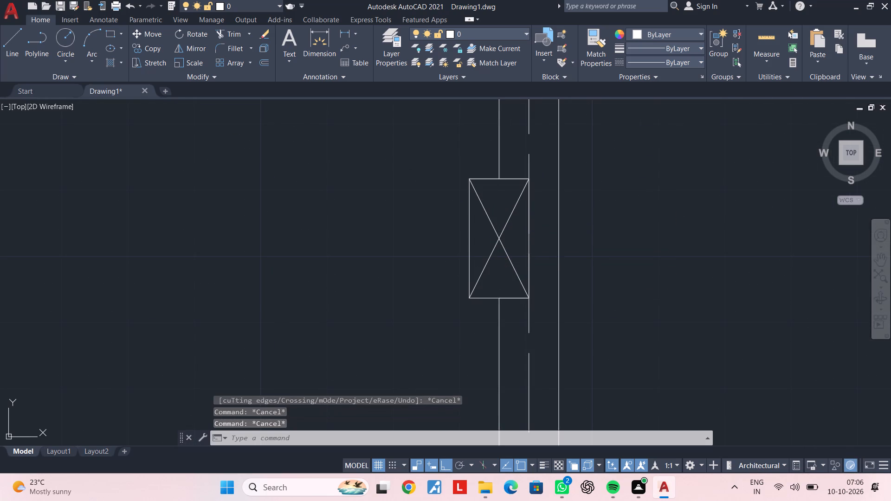
key(Escape)
key(Escape)
Examine the plan's upper-right outer corner where the top and right walls' dashed centre lines meet.
scroll(500, 266, down, 2)
middle_drag(482, 225, 453, 295)
middle_drag(453, 271, 450, 314)
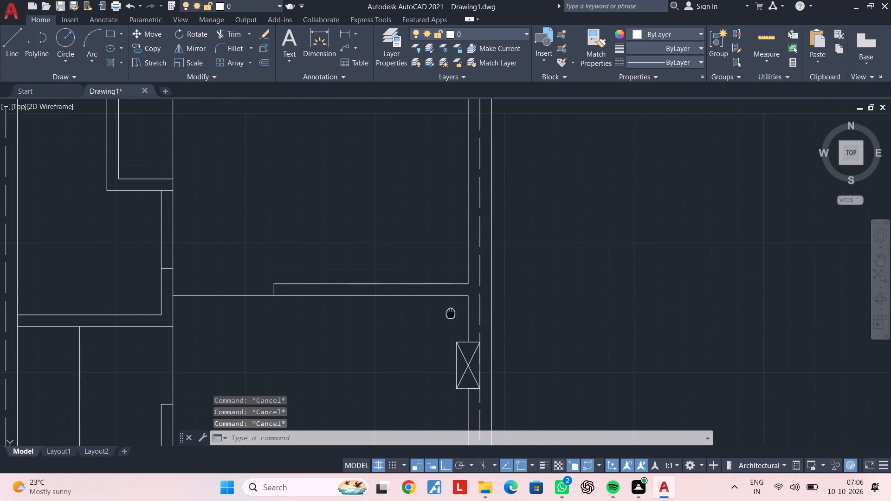
middle_drag(450, 314, 450, 315)
middle_drag(441, 241, 440, 332)
scroll(445, 301, down, 1)
middle_drag(452, 238, 454, 281)
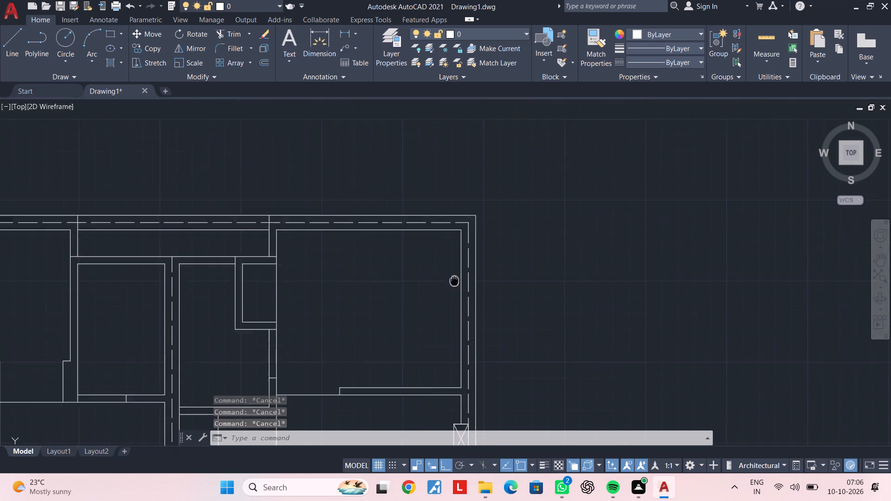
middle_drag(454, 281, 454, 299)
scroll(455, 275, up, 2)
middle_drag(449, 269, 506, 267)
key(Escape)
key(Escape)
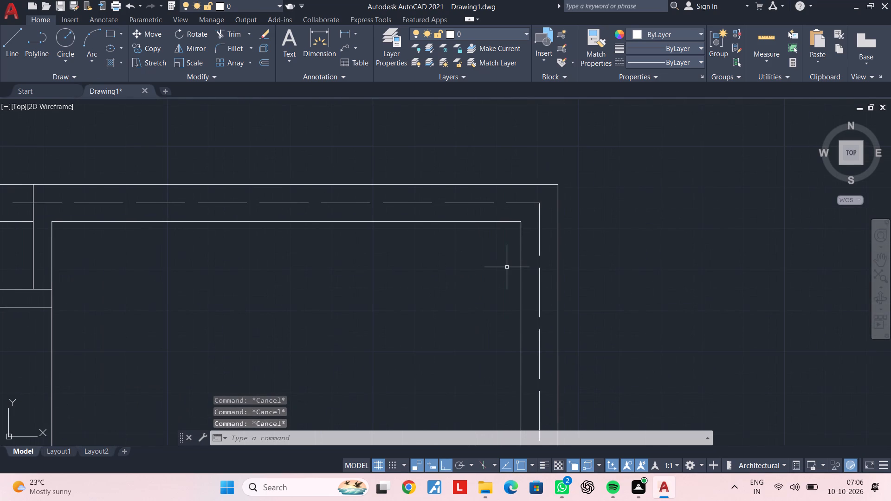
scroll(535, 223, up, 2)
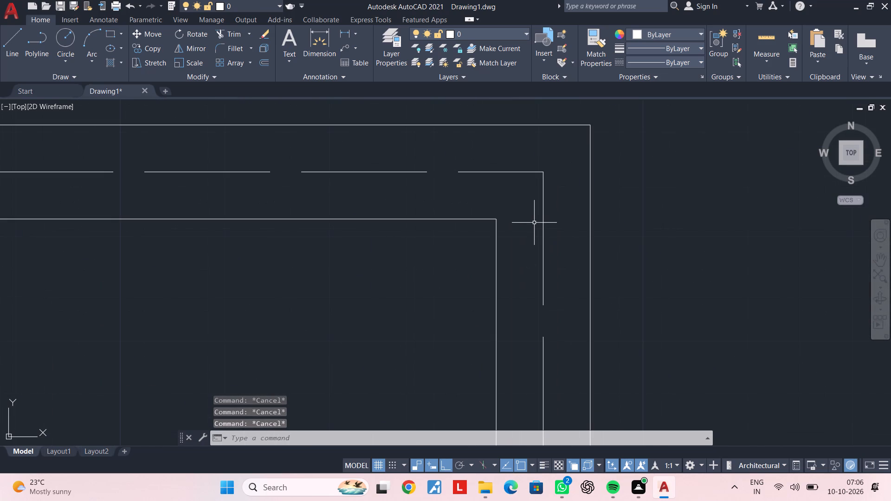
Draw a column rectangle 1'6" long and 9" wide inward from the dashed centreline corner at the plan's top-right wall corner.
key(Escape)
key(Escape)
key(Escape)
text(re)
text(c)
key(space)
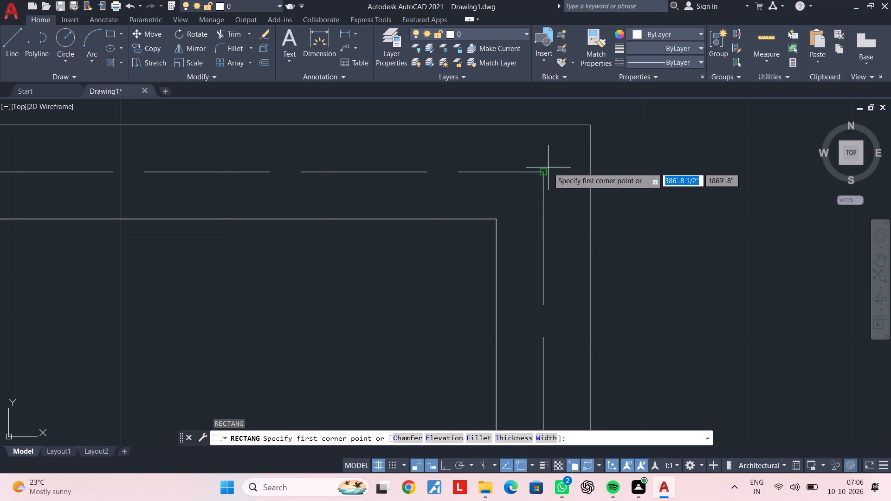
click(542, 172)
text(d)
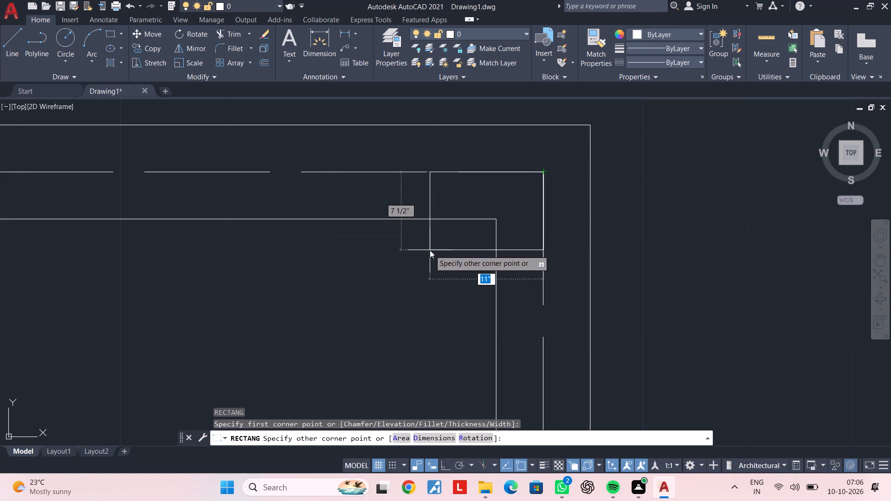
key(space)
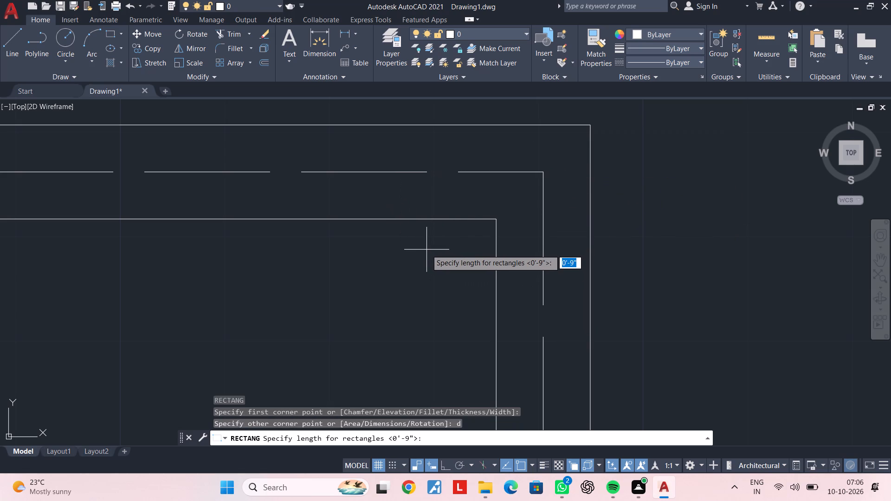
text(1'6")
key(Return)
text(9")
key(Return)
click(401, 254)
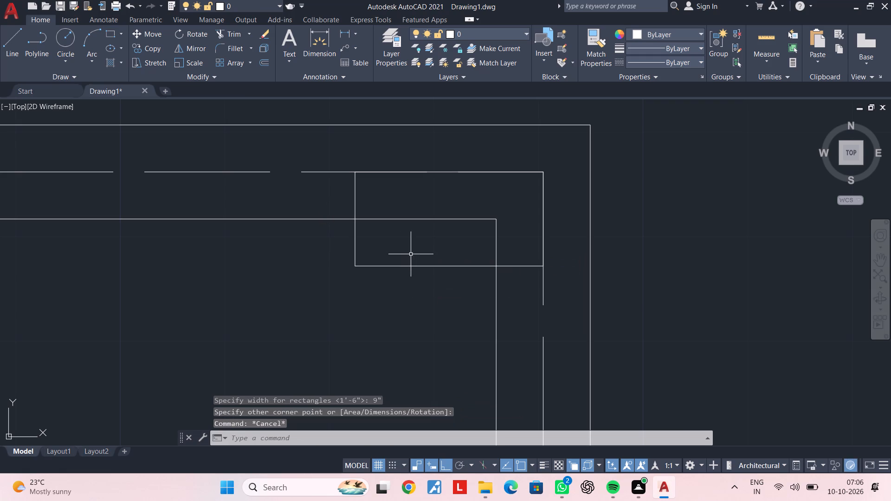
key(Escape)
key(Escape)
key(Escape)
Trim the two inner wall line segments that run inside the new top-right column rectangle.
key(t)
text(r)
key(space)
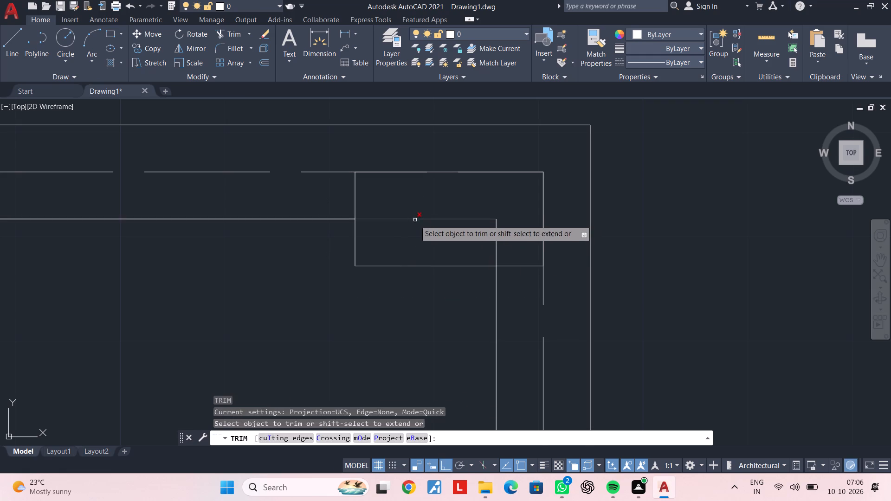
click(447, 219)
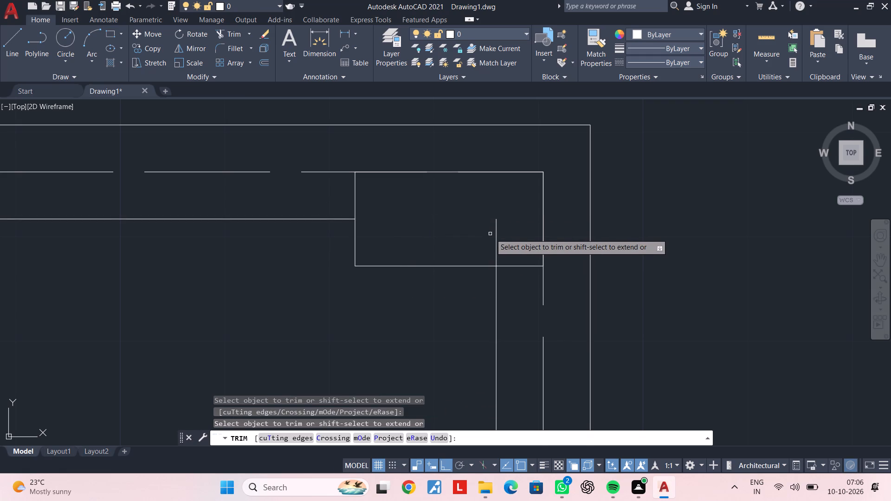
click(497, 242)
key(Escape)
key(Escape)
key(Escape)
Draw two crossing diagonal lines between opposite corners of the top-right column rectangle.
key(l)
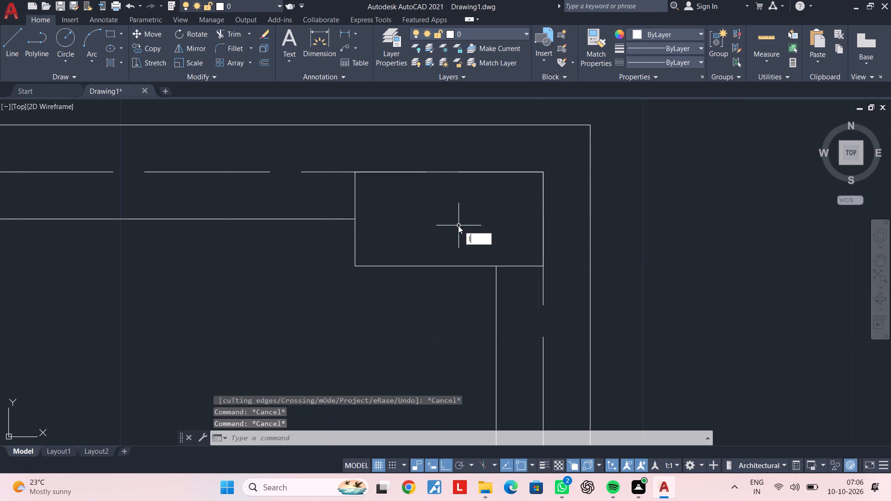
key(space)
click(542, 173)
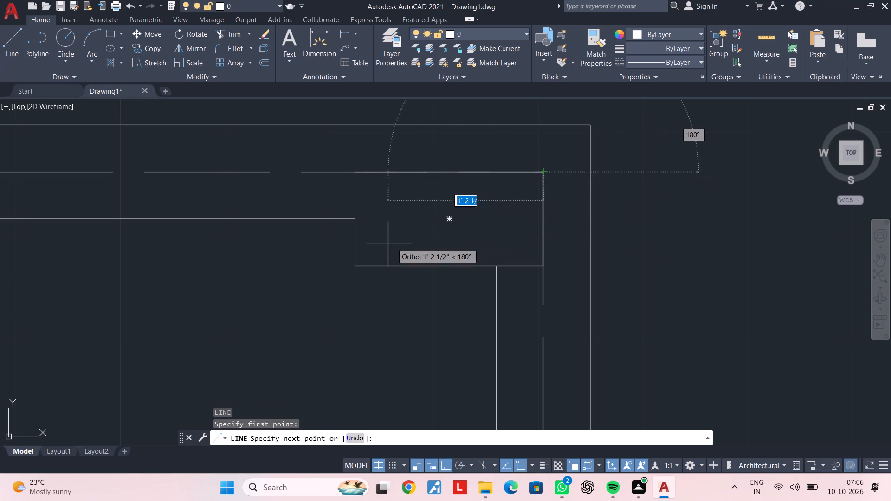
click(358, 262)
key(Escape)
key(space)
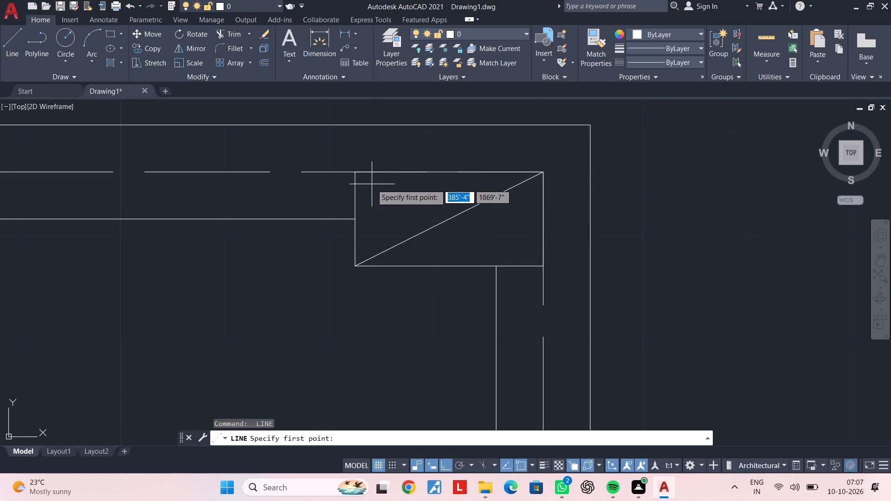
click(356, 173)
click(542, 264)
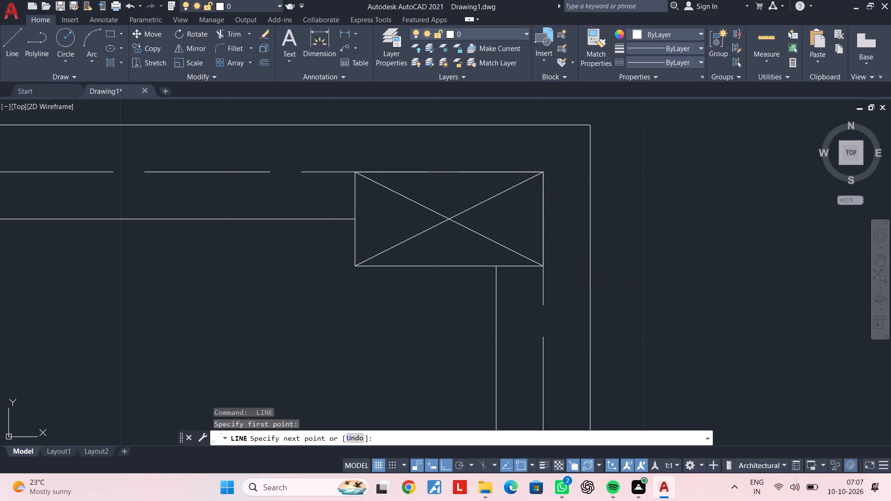
key(Escape)
key(Escape)
Draw a 9" by 1'6" upright column rectangle, up and left from where the middle wall's dashed centreline meets the bottom outer wall line.
scroll(480, 249, down, 3)
middle_drag(480, 249, 528, 229)
key(Escape)
key(Escape)
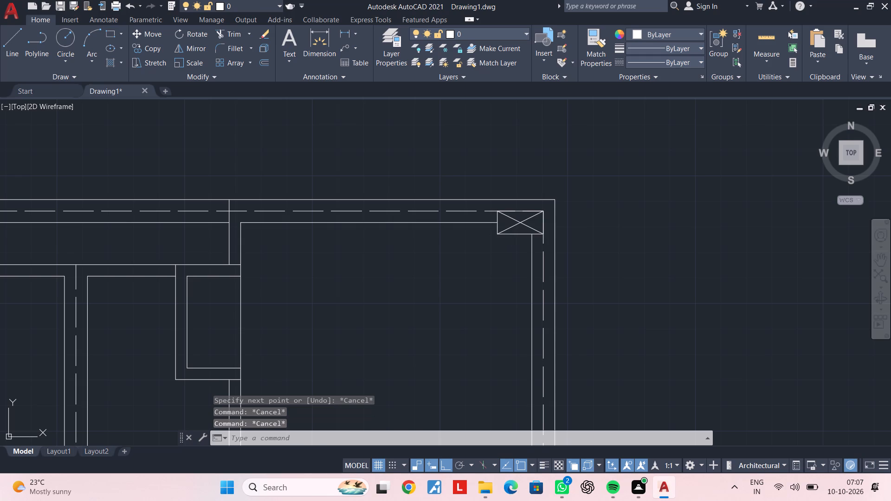
key(Escape)
key(Escape)
key(Escape)
key(Escape)
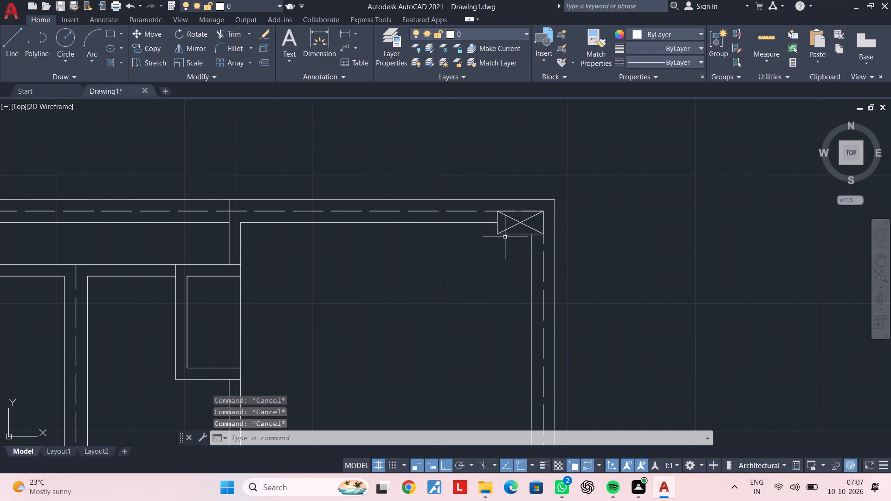
key(Escape)
middle_drag(555, 288, 564, 122)
scroll(497, 212, down, 2)
middle_drag(497, 212, 532, 141)
middle_drag(474, 244, 510, 55)
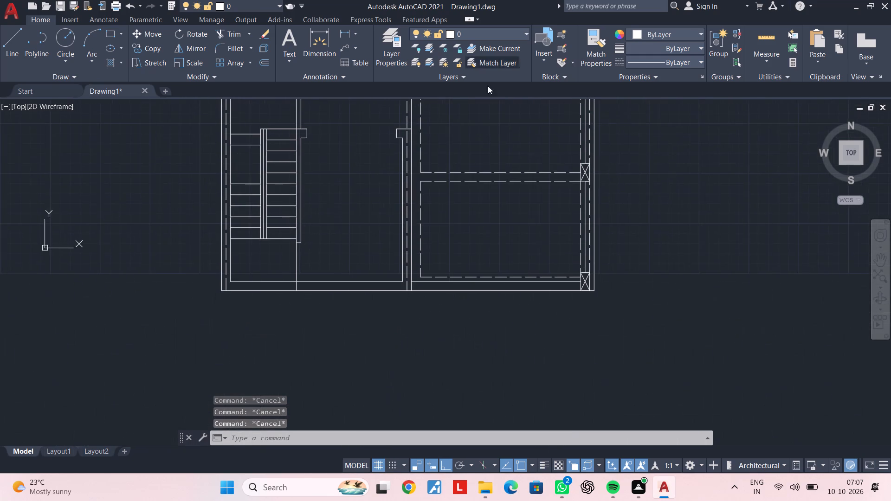
scroll(419, 256, up, 2)
middle_drag(398, 271, 503, 238)
key(Escape)
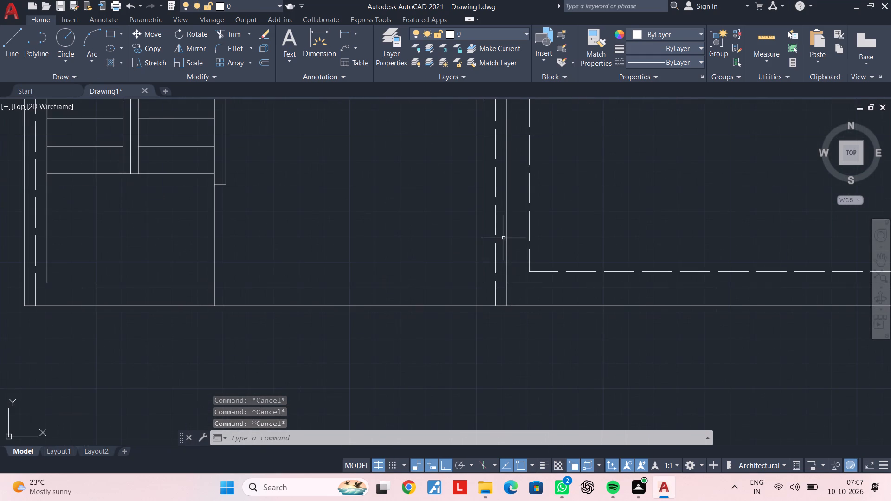
key(Escape)
key(Escape)
scroll(499, 309, up, 3)
middle_drag(473, 301, 484, 301)
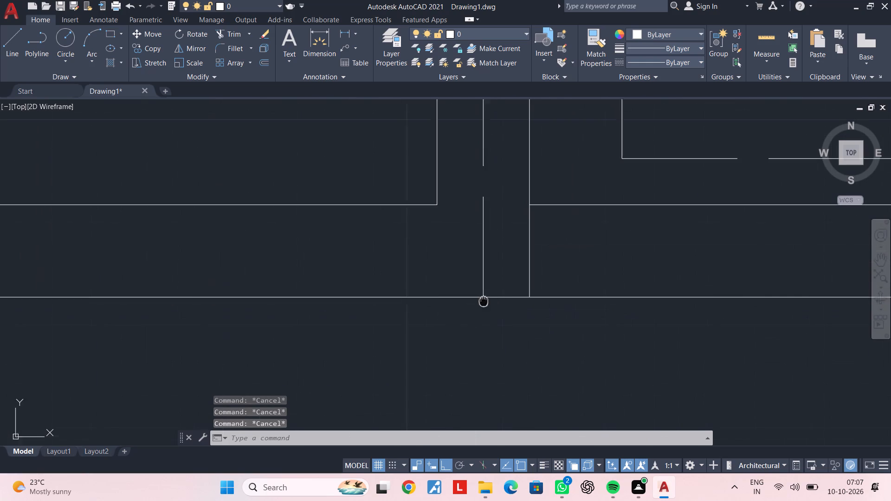
middle_drag(484, 301, 545, 321)
key(Escape)
key(Escape)
key(Escape)
key(Escape)
key(Escape)
key(Escape)
key(Escape)
text(re)
text(c)
key(space)
click(549, 320)
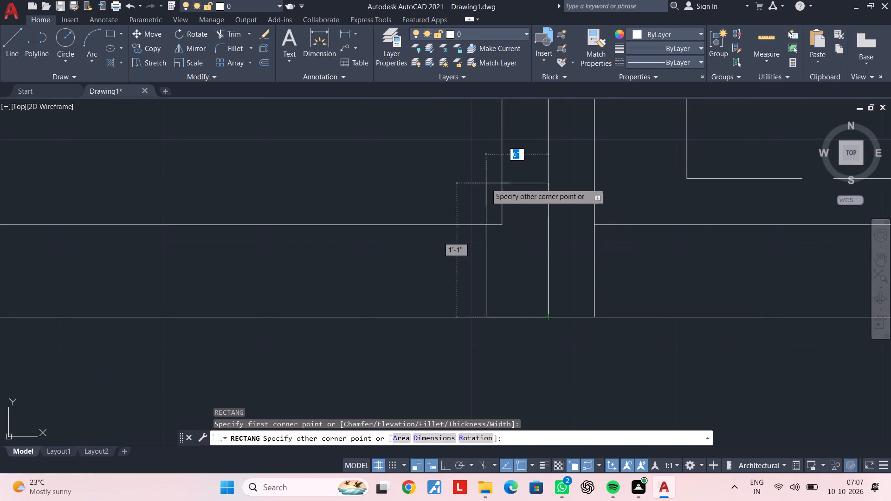
middle_drag(475, 171, 475, 198)
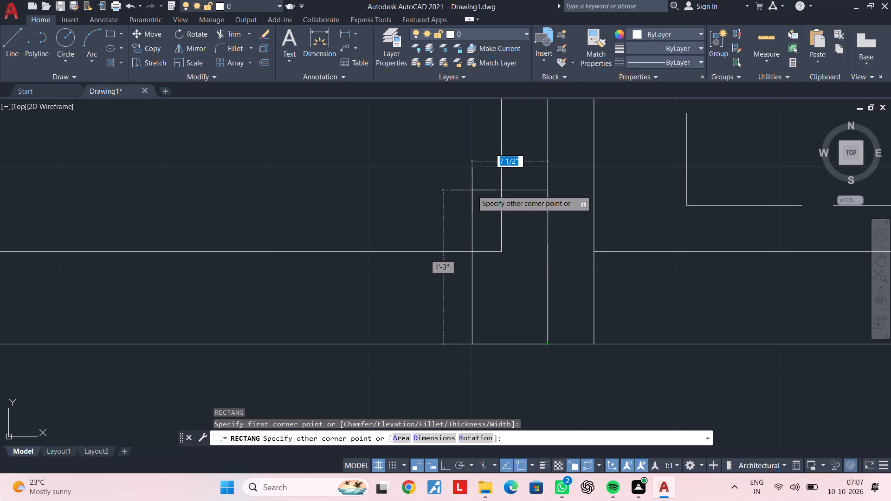
text(d)
key(space)
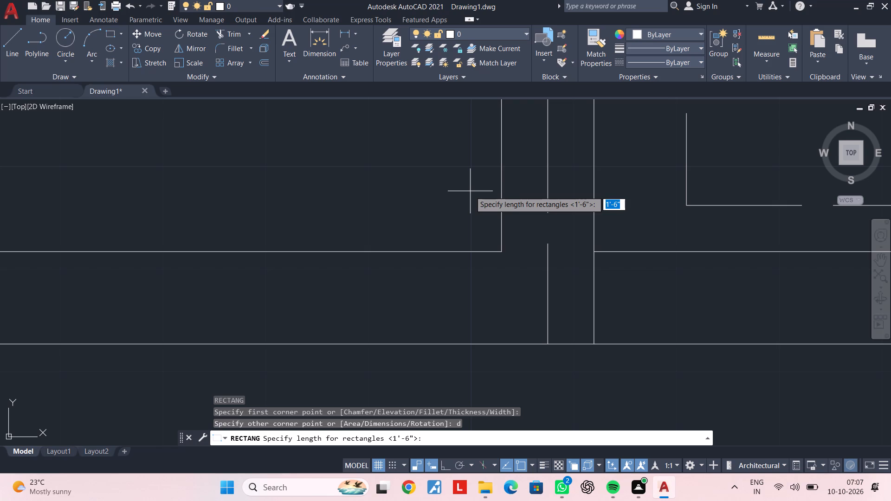
text(9")
key(Return)
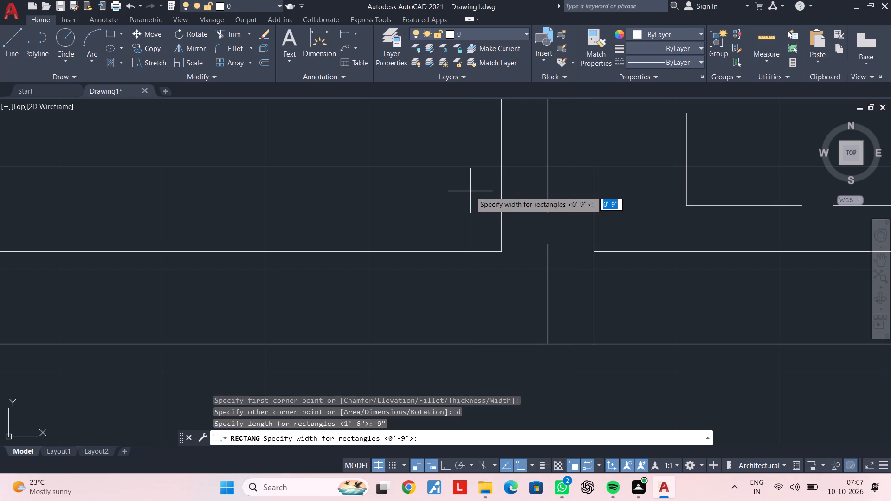
text(1'6")
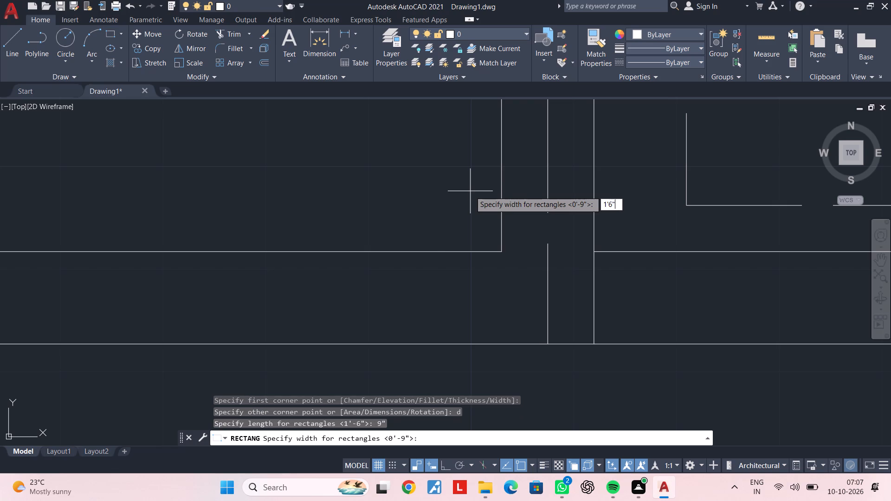
key(Return)
click(470, 191)
key(Escape)
key(Escape)
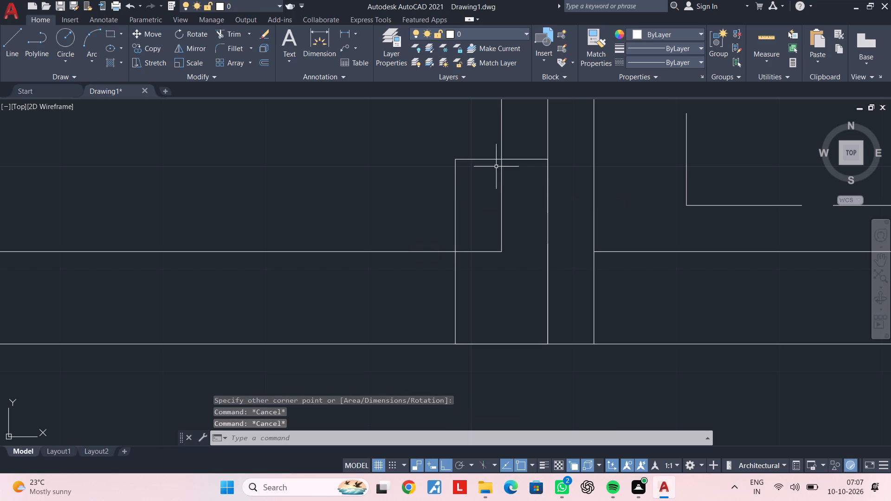
key(Escape)
key(Escape)
key(Escape)
key(Escape)
key(Escape)
Trim the inner wall line segments lying inside the column rectangle at the bottom of the middle wall.
key(t)
key(r)
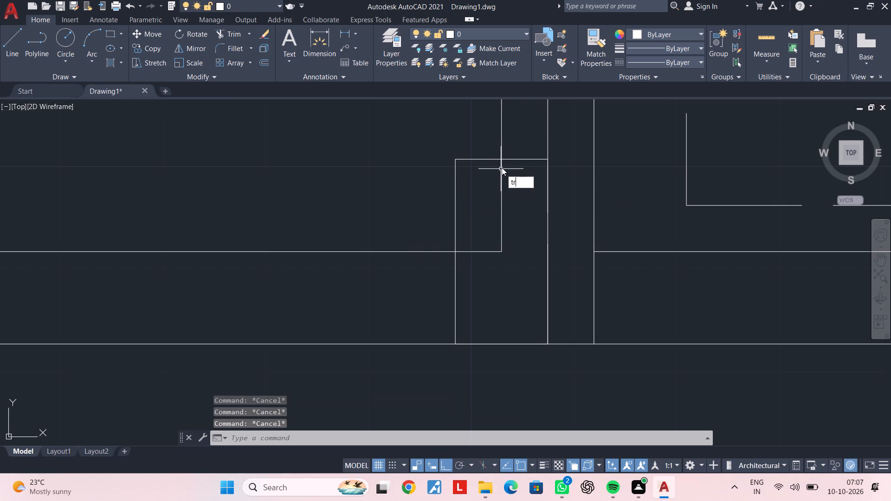
key(space)
click(503, 197)
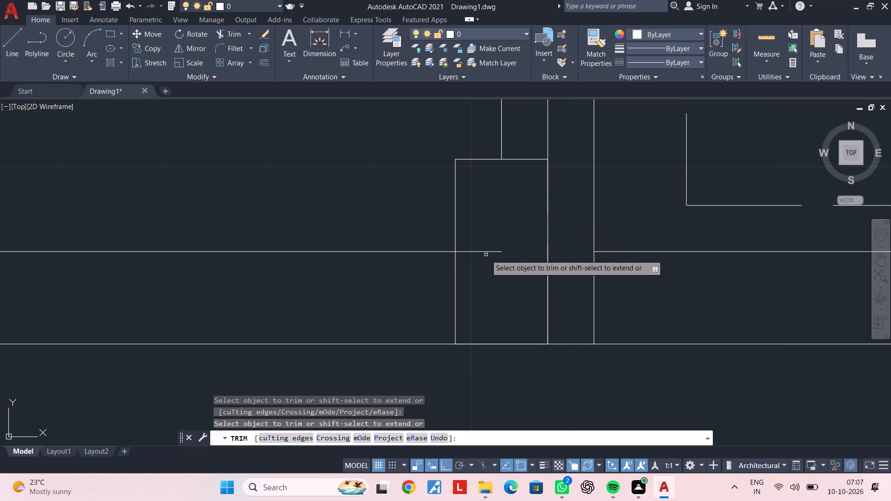
click(487, 252)
key(Escape)
key(Escape)
key(Escape)
Draw two crossing diagonals between opposite corners of the column at the bottom of the middle wall.
middle_drag(505, 237, 472, 262)
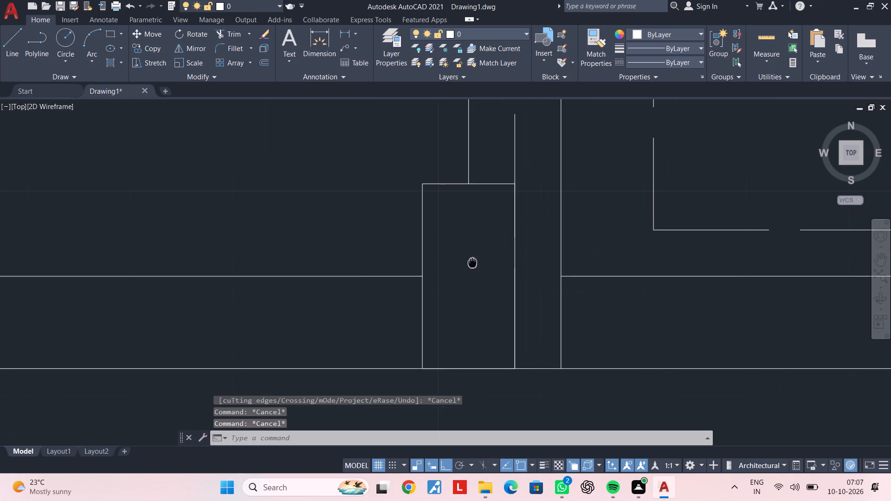
middle_drag(472, 262, 472, 262)
key(Escape)
key(Escape)
key(Escape)
key(l)
key(space)
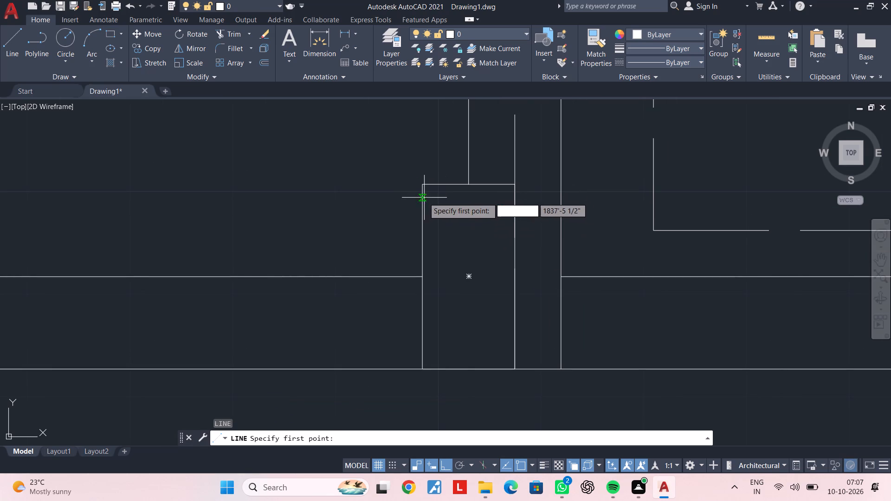
click(422, 187)
click(512, 370)
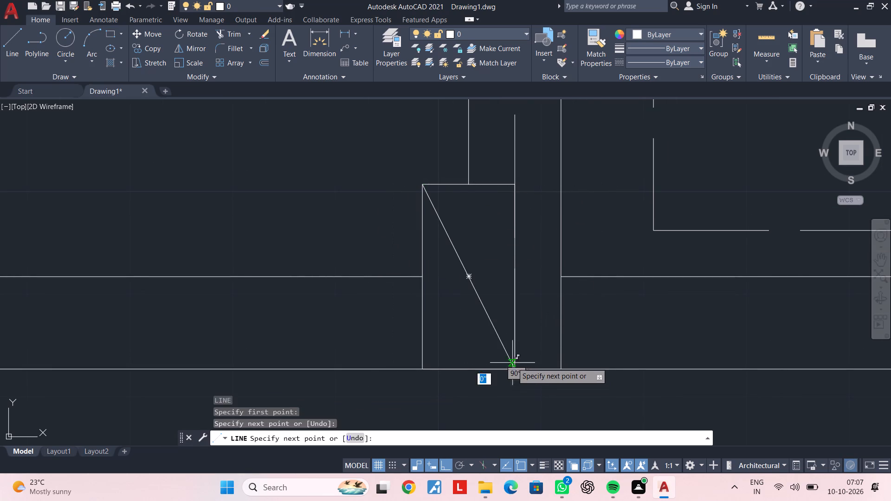
key(Escape)
key(space)
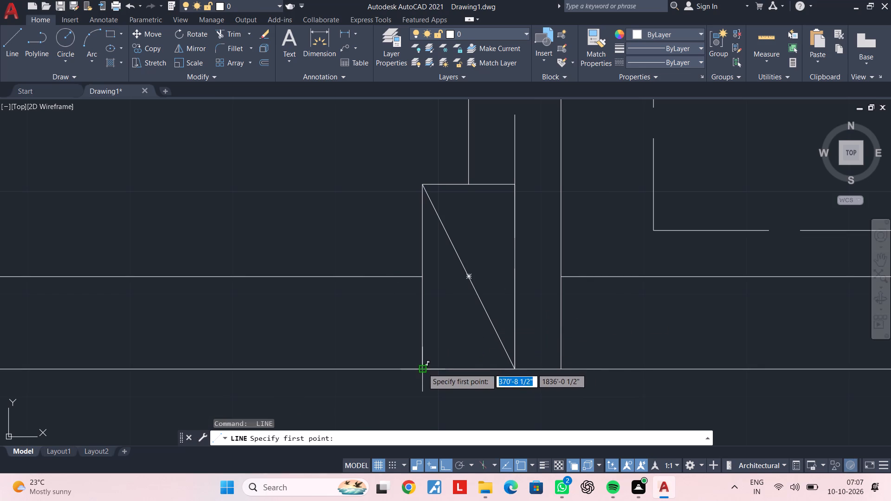
click(423, 368)
click(514, 184)
key(Escape)
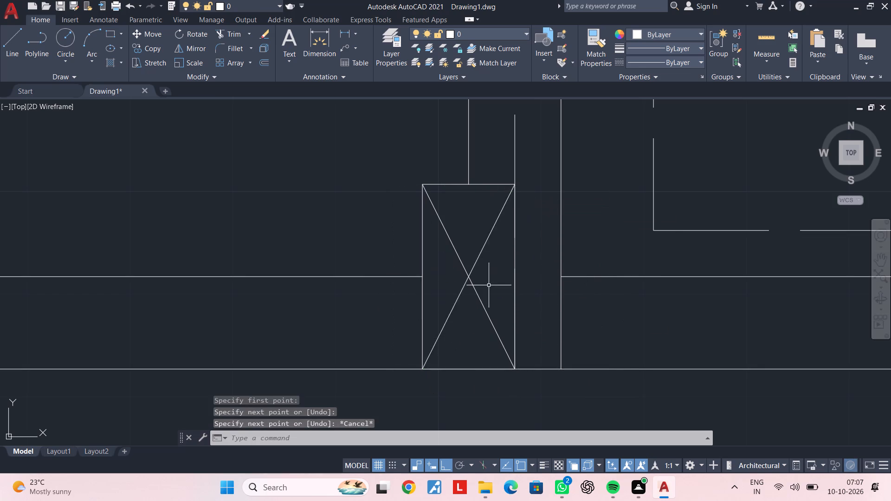
key(Escape)
Draw a 9" by 1' upright column rectangle, up and right from where the left wall's dashed centreline meets the bottom outer wall line.
scroll(489, 286, down, 3)
middle_drag(489, 286, 455, 318)
middle_drag(363, 314, 681, 310)
middle_drag(472, 314, 572, 307)
key(Escape)
key(Escape)
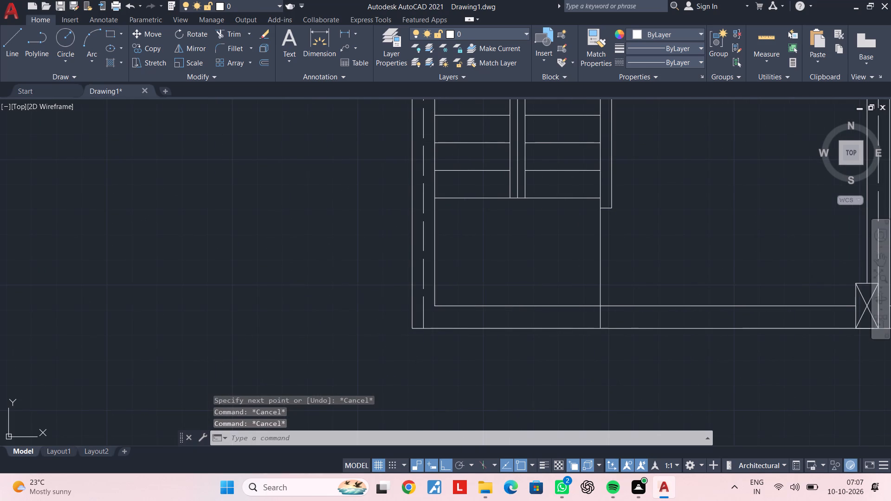
key(Escape)
key(Escape)
key(Escape)
key(Escape)
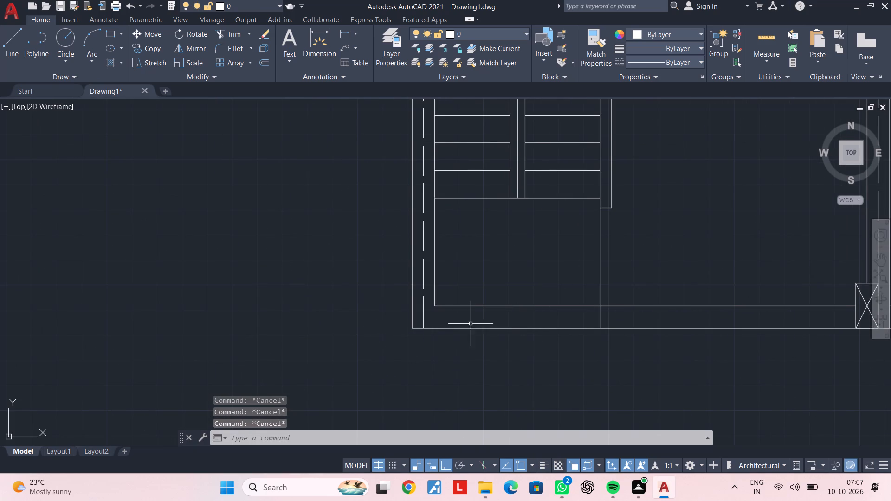
scroll(465, 314, up, 1)
middle_drag(432, 321, 591, 319)
key(Escape)
scroll(560, 315, up, 2)
middle_drag(586, 309, 540, 318)
key(Escape)
key(Escape)
key(Escape)
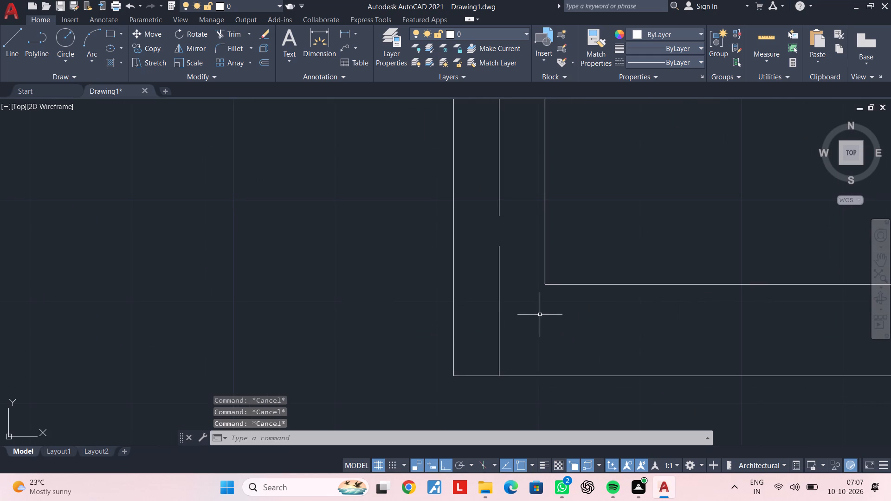
key(Escape)
key(Escape)
key(Escape)
key(Escape)
key(Escape)
key(Escape)
key(Escape)
key(Escape)
middle_drag(542, 310, 479, 304)
key(Escape)
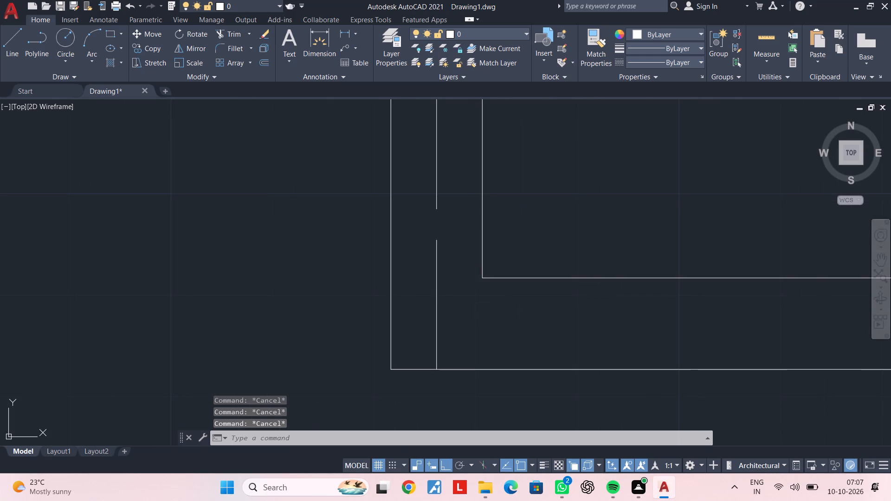
key(Escape)
key(r)
text(ec)
key(space)
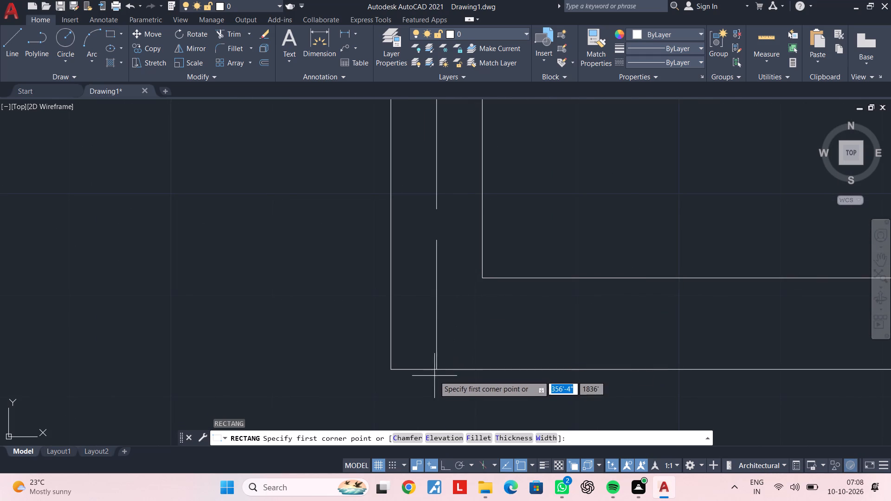
click(440, 369)
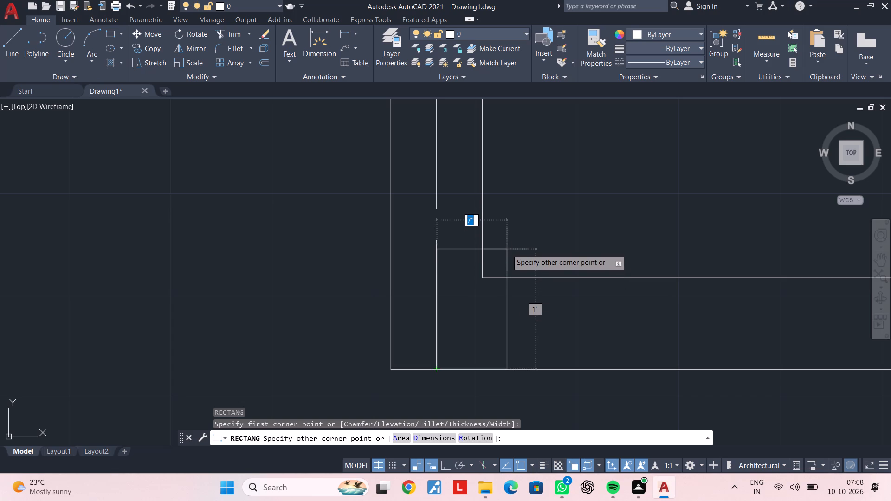
key(d)
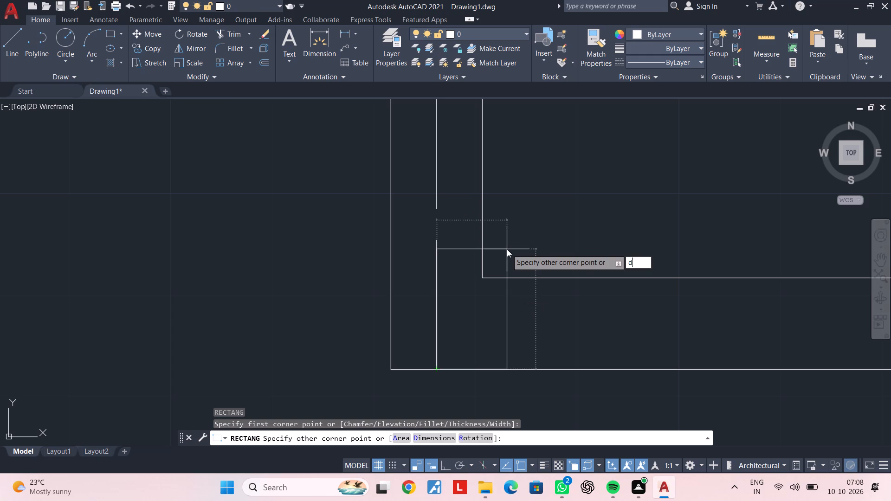
key(space)
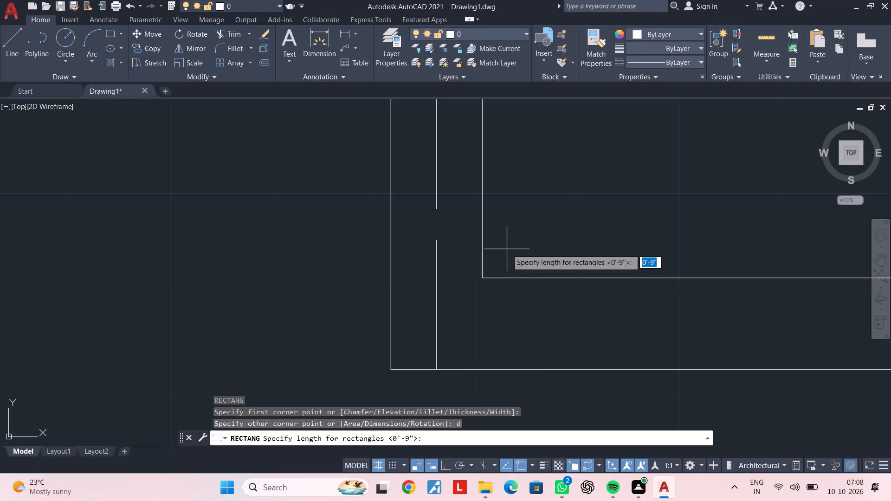
text(9")
key(Return)
text(1')
key(Return)
click(507, 249)
key(Escape)
key(Escape)
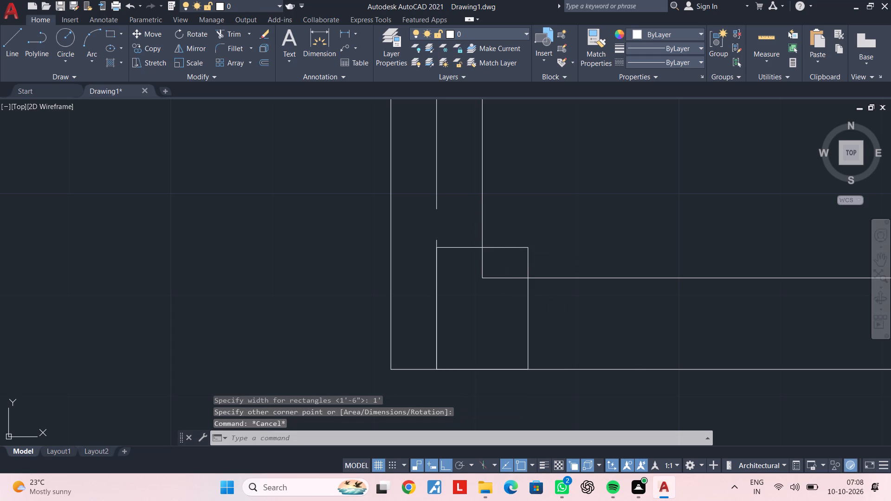
key(Escape)
key(Escape)
key(Escape)
Trim the vertical and horizontal inner wall line segments lying inside the bottom-left column rectangle.
text(tr)
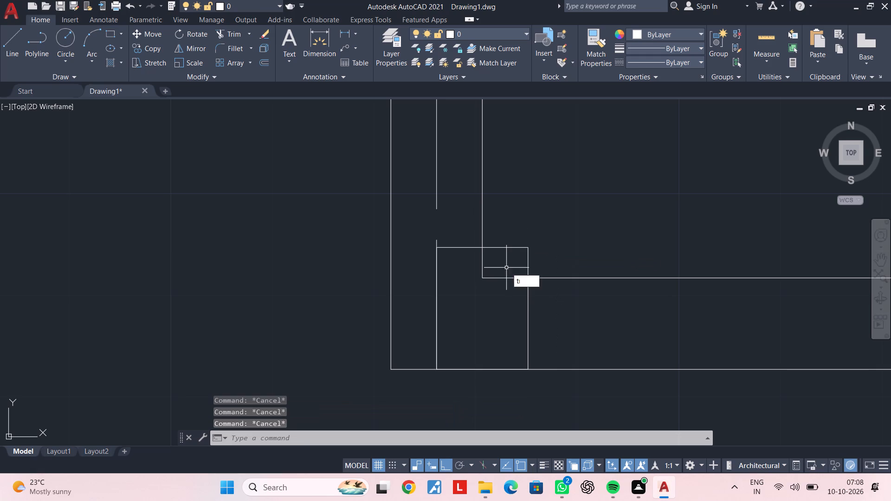
key(space)
click(482, 262)
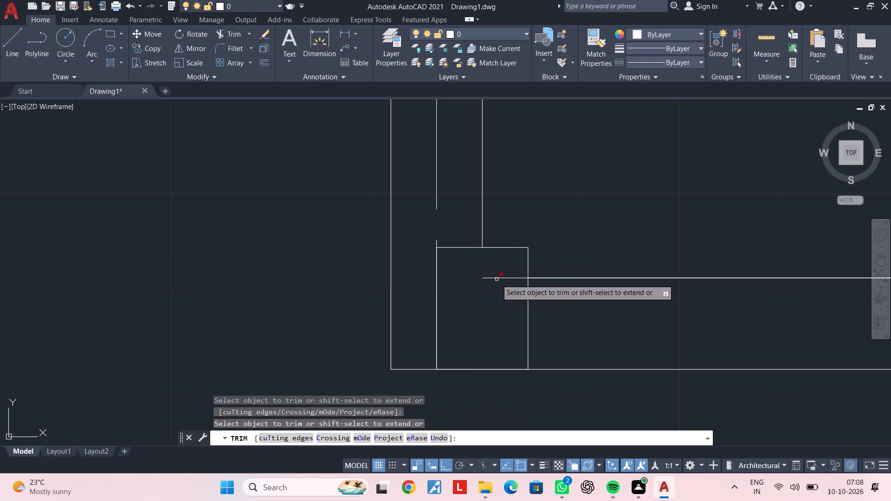
click(498, 276)
key(Escape)
key(Escape)
Draw two crossing diagonal lines between opposite corners of the bottom-left column rectangle.
key(l)
key(space)
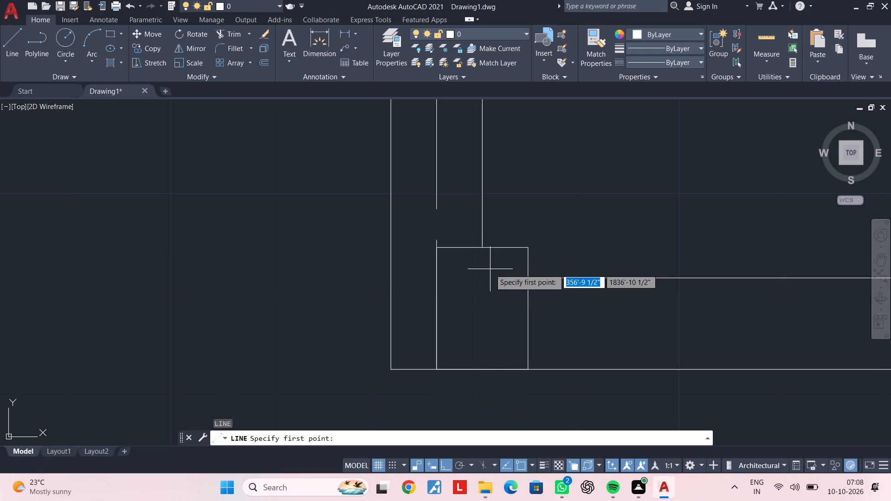
click(527, 247)
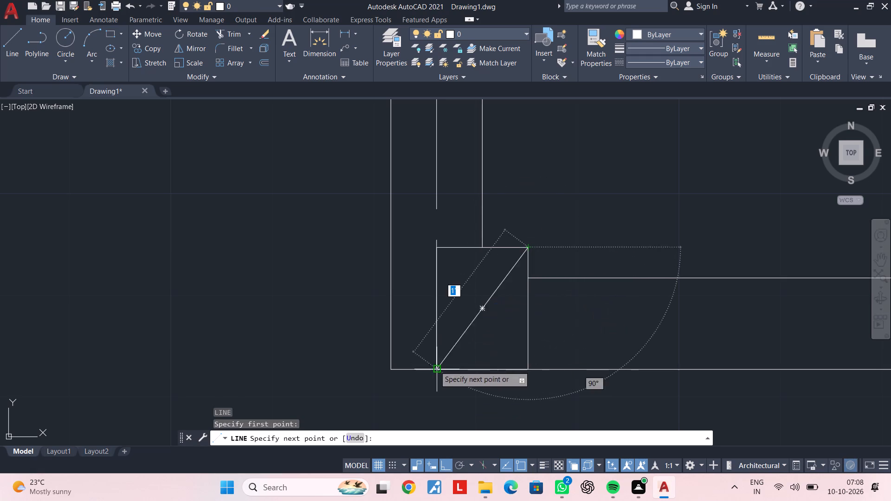
click(436, 367)
key(Escape)
key(space)
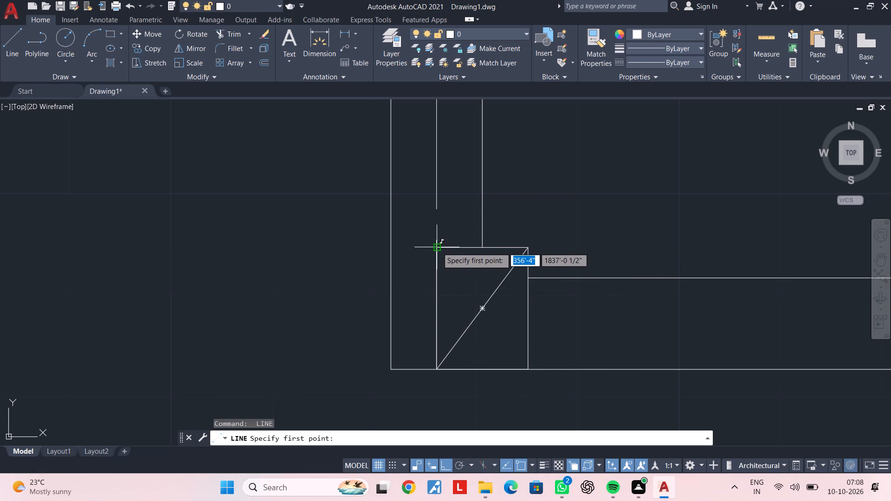
click(437, 247)
click(527, 371)
key(Escape)
Trim the bottom wall's outer and inner lines between the bottom-left column and the vertical line below the stairs.
scroll(614, 347, down, 2)
middle_drag(615, 346, 489, 328)
middle_drag(524, 324, 414, 324)
key(Escape)
key(Escape)
key(Escape)
key(Escape)
key(Escape)
key(Escape)
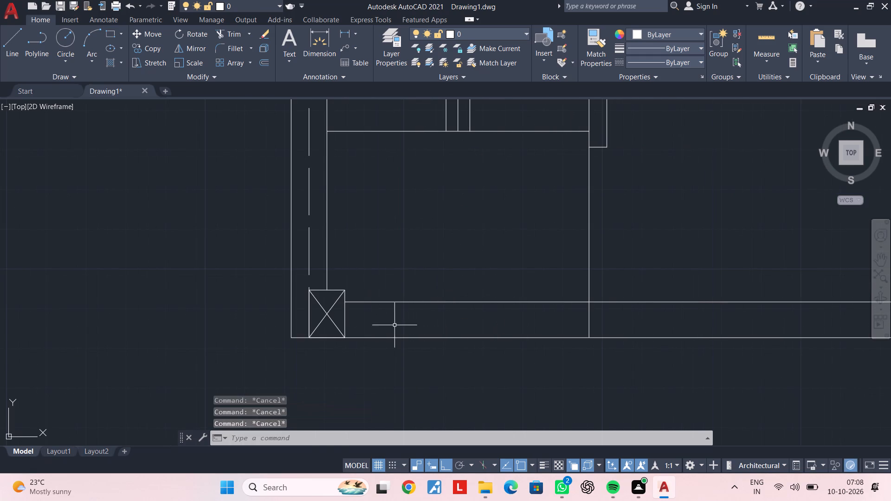
middle_drag(393, 325, 430, 317)
key(Escape)
scroll(422, 317, up, 2)
key(Escape)
key(Escape)
key(Escape)
scroll(510, 321, down, 1)
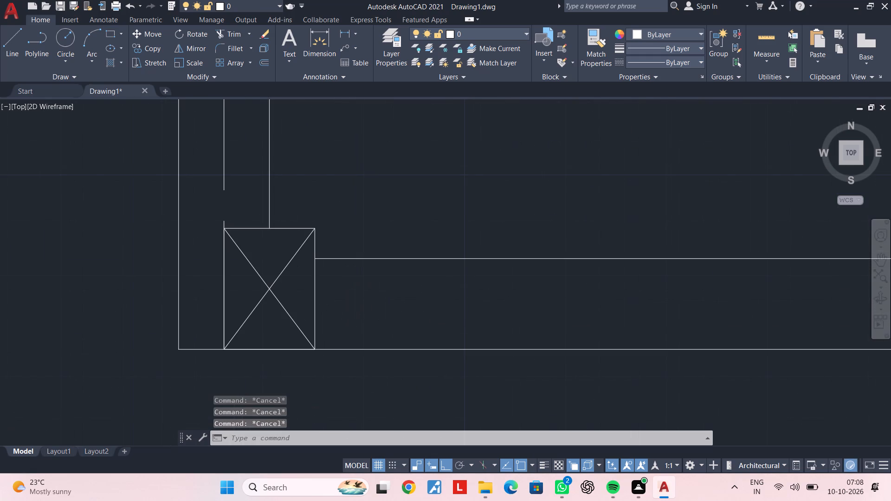
middle_drag(508, 321, 403, 315)
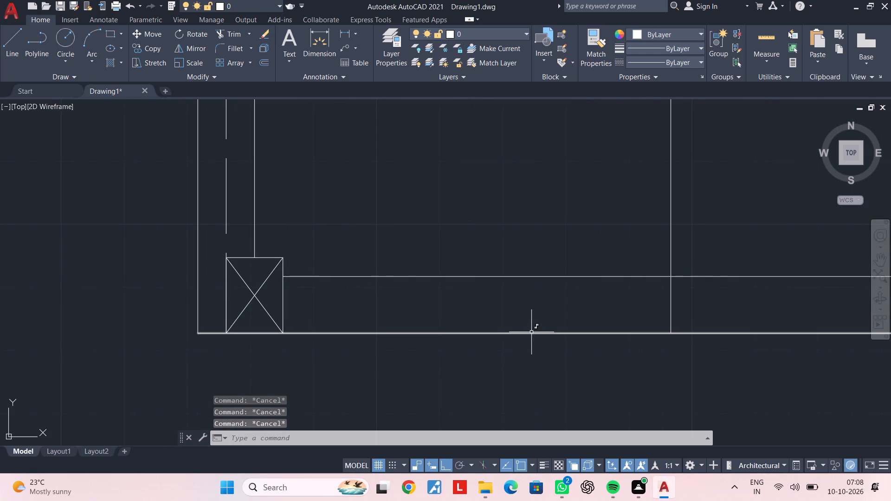
key(Escape)
text(tr)
key(space)
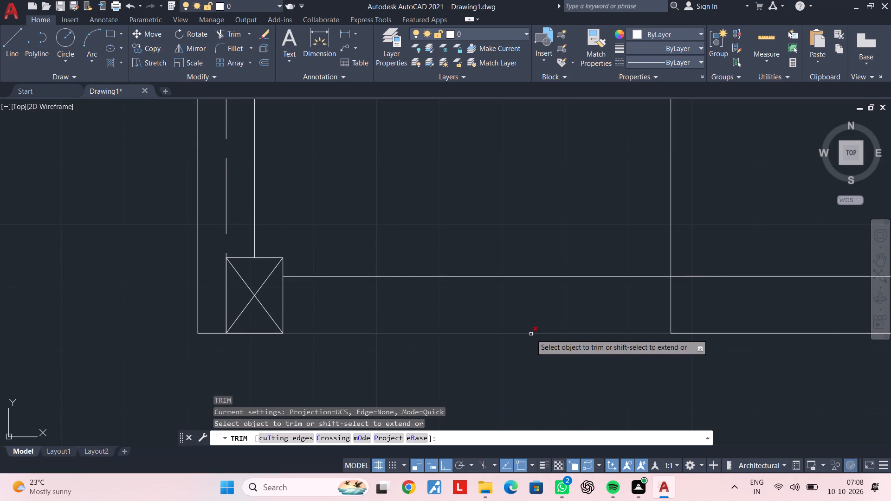
click(531, 334)
click(531, 275)
key(Escape)
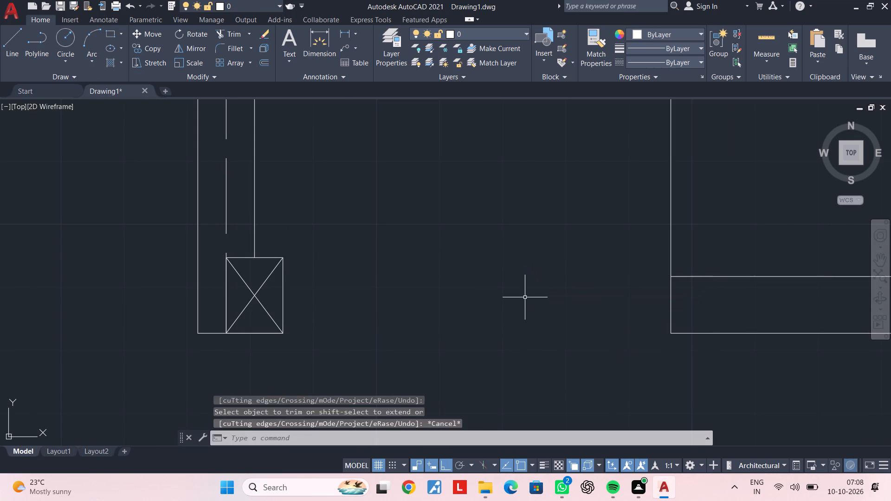
key(Escape)
key(Escape)
Draw the bottom outer wall line from the lower end of the vertical line below the stairs to the bottom-left column's lower-left corner.
key(l)
key(space)
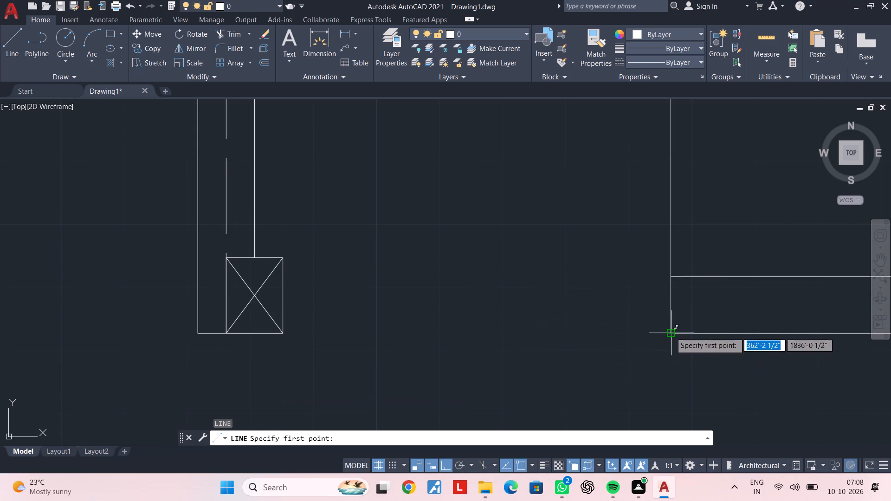
click(671, 332)
click(226, 333)
key(Escape)
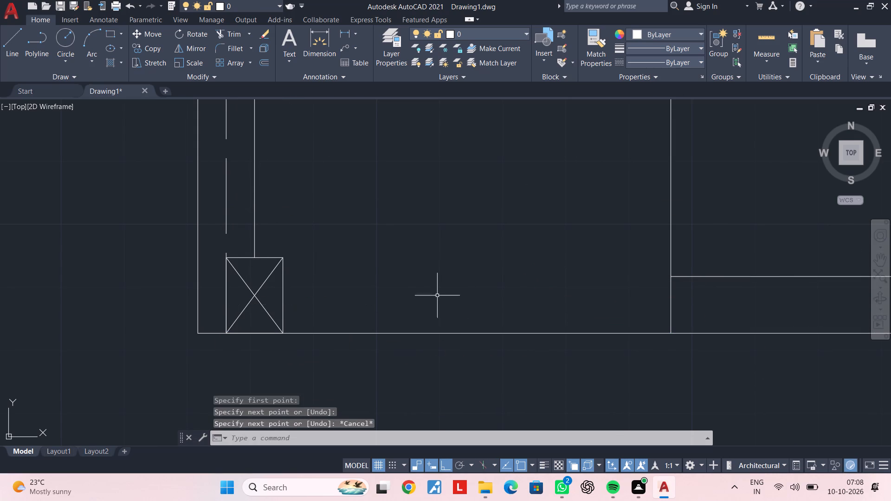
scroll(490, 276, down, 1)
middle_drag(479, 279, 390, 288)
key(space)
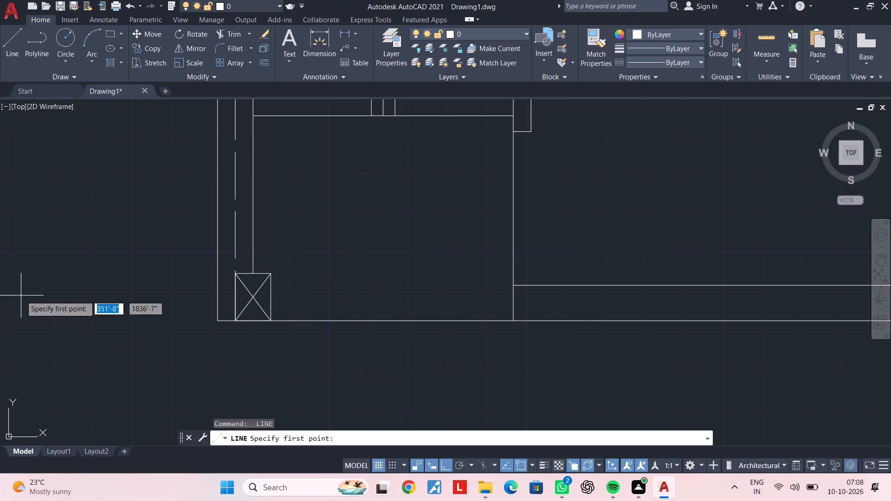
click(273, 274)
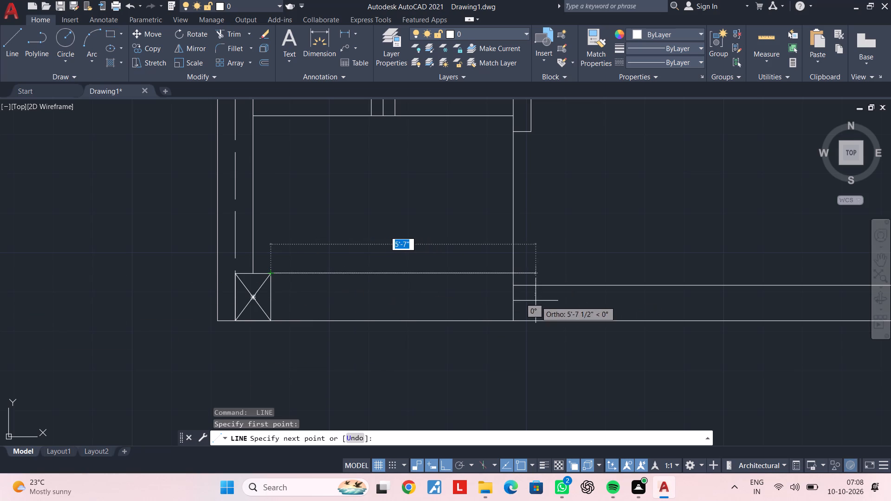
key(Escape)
Draw the bottom inner wall line from the vertical line below the stairs to the right side of the bottom-left column.
key(space)
click(512, 283)
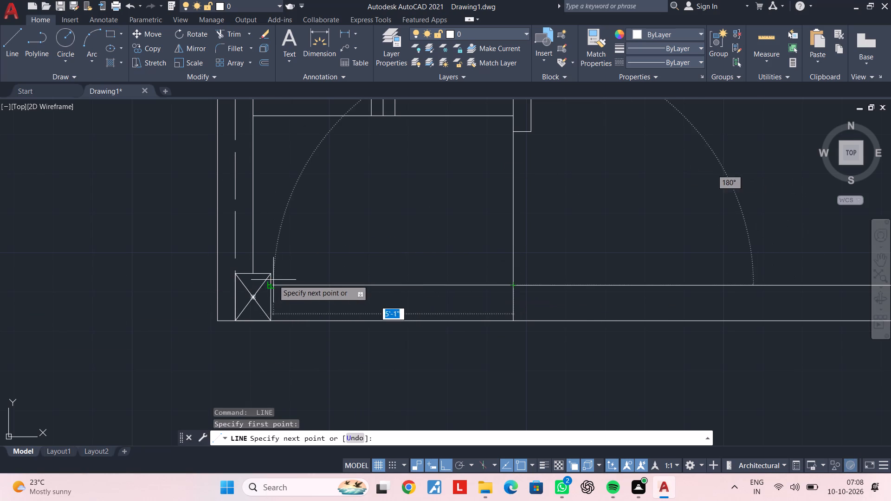
scroll(263, 283, up, 2)
click(277, 289)
key(Escape)
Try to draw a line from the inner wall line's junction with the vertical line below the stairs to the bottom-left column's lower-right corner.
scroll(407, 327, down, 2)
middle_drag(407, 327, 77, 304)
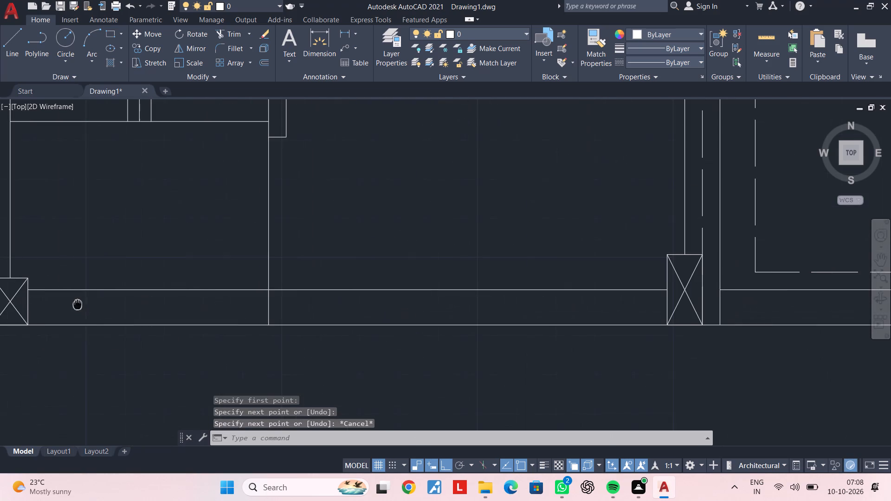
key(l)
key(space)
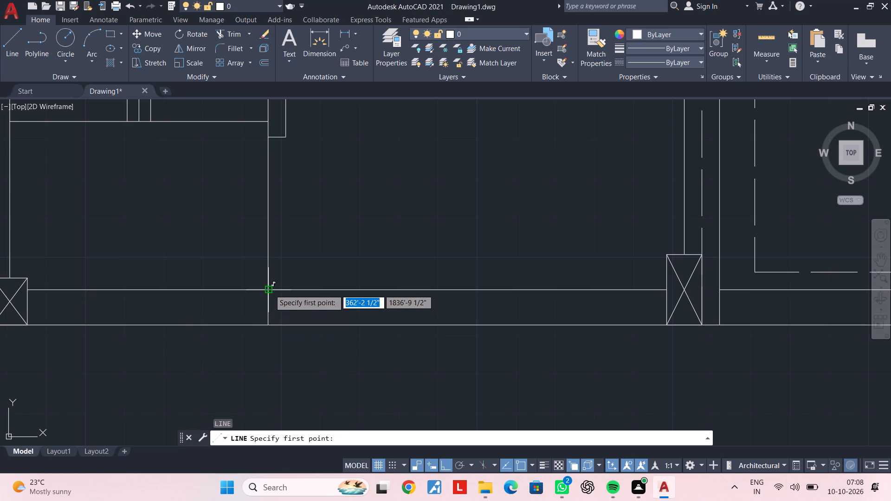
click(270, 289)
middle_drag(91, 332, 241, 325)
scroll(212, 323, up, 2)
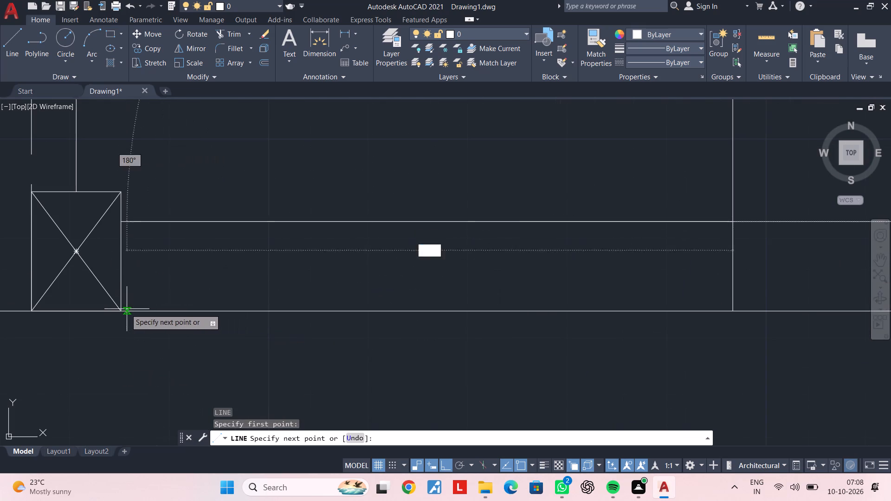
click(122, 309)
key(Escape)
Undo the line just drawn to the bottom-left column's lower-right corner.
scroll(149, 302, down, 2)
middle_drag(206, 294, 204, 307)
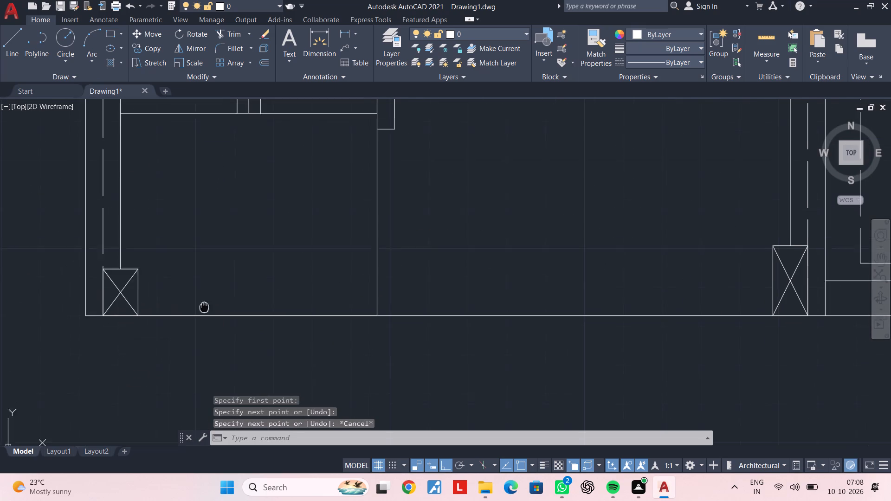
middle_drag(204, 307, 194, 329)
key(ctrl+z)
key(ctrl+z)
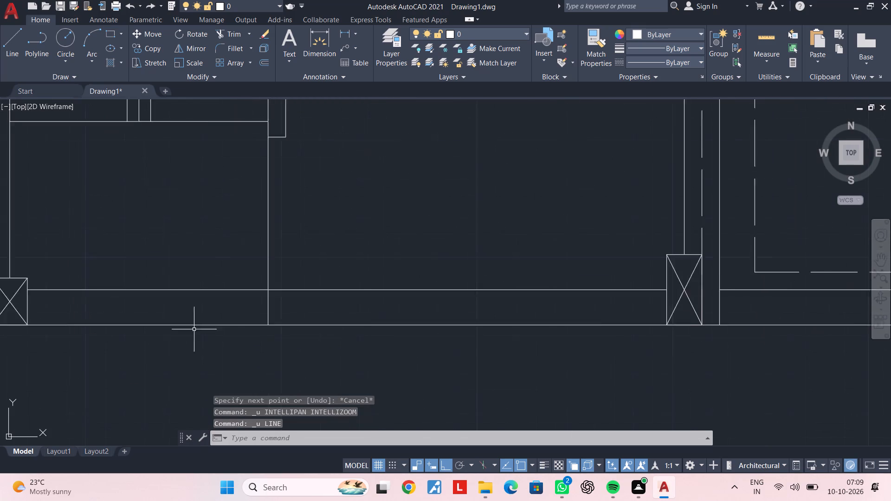
Draw a line from the inner wall line's junction with the vertical line below the stairs to the bottom-left column's lower-right corner.
scroll(194, 329, down, 2)
middle_drag(194, 329, 259, 333)
key(Escape)
scroll(262, 322, up, 1)
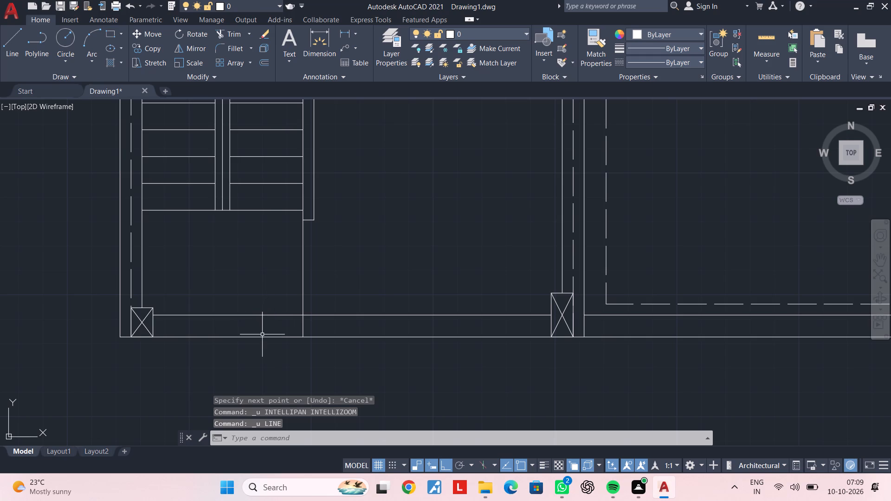
key(Escape)
scroll(218, 328, up, 3)
middle_drag(177, 328, 252, 326)
key(Escape)
key(Escape)
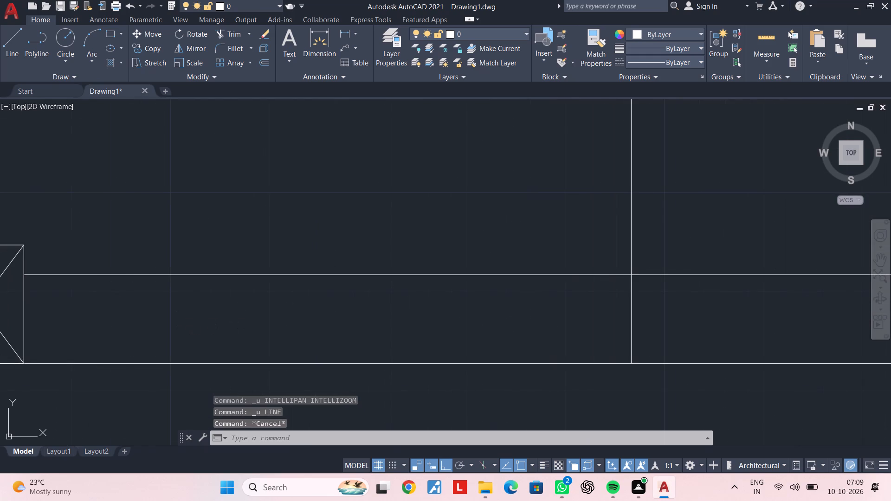
key(l)
key(space)
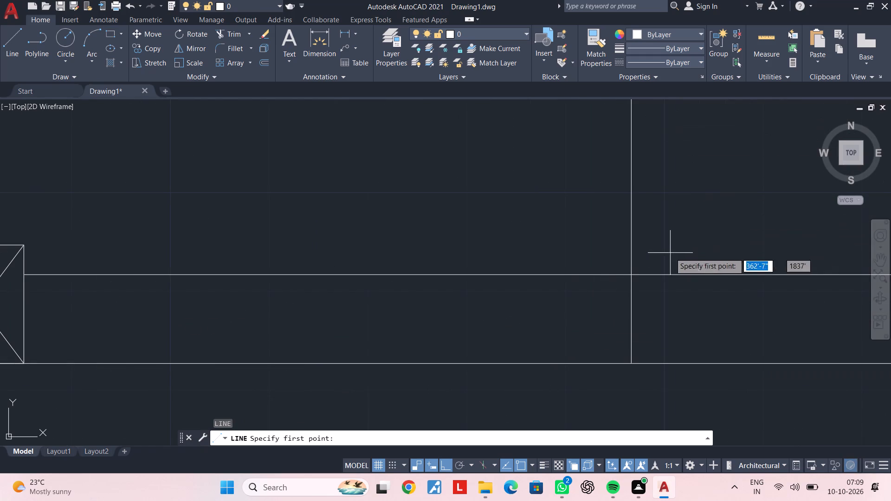
click(633, 277)
scroll(525, 328, down, 3)
middle_drag(511, 352, 593, 298)
scroll(464, 297, up, 3)
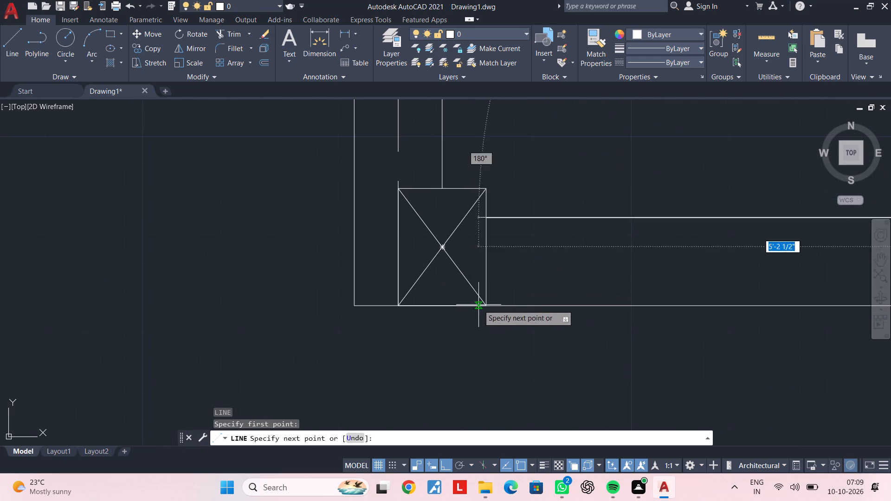
click(488, 307)
scroll(530, 274, down, 2)
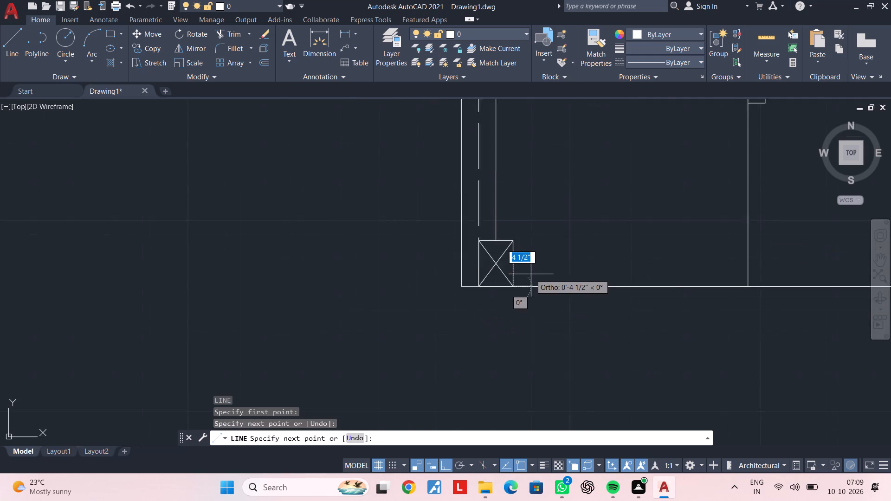
scroll(531, 274, down, 1)
middle_drag(557, 263, 437, 263)
key(Escape)
Delete the three overlapping bottom wall lines between the bottom-left column and the vertical line below the stairs.
click(482, 281)
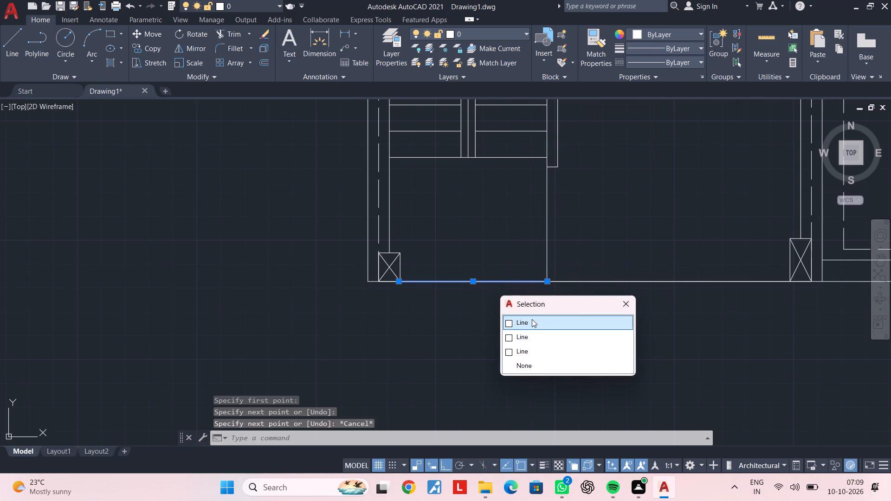
key(Delete)
click(514, 322)
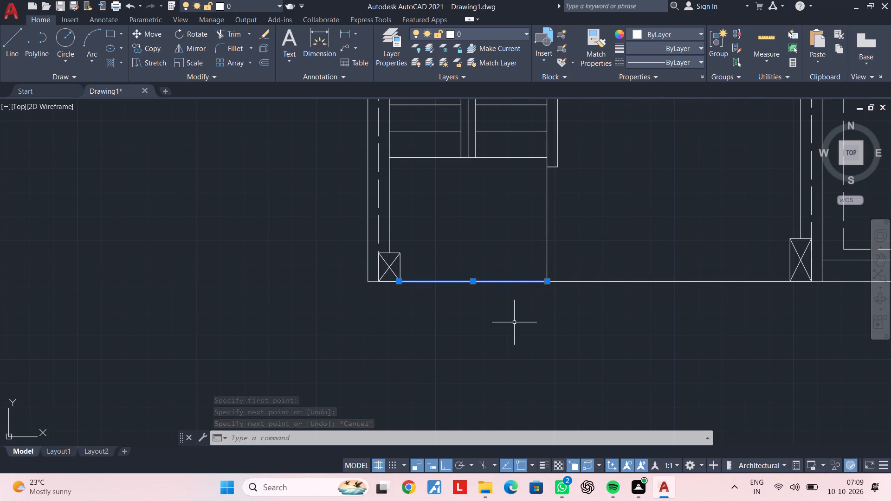
key(Delete)
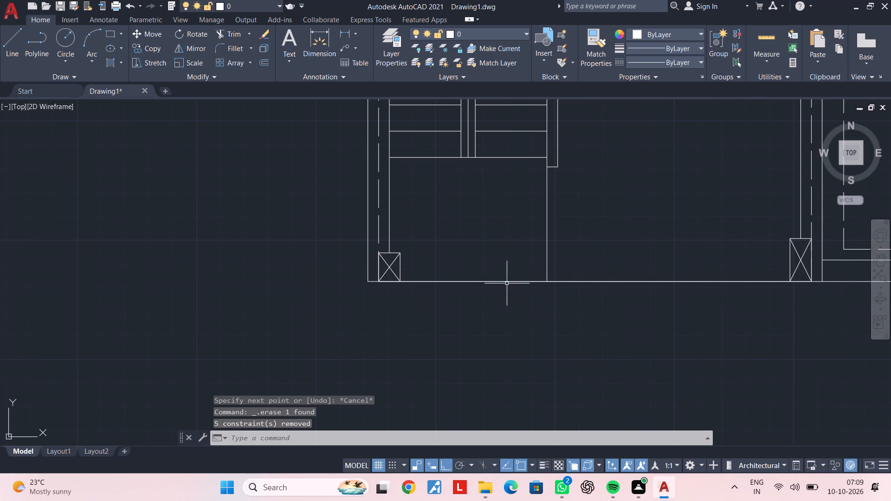
click(507, 280)
click(533, 326)
key(Delete)
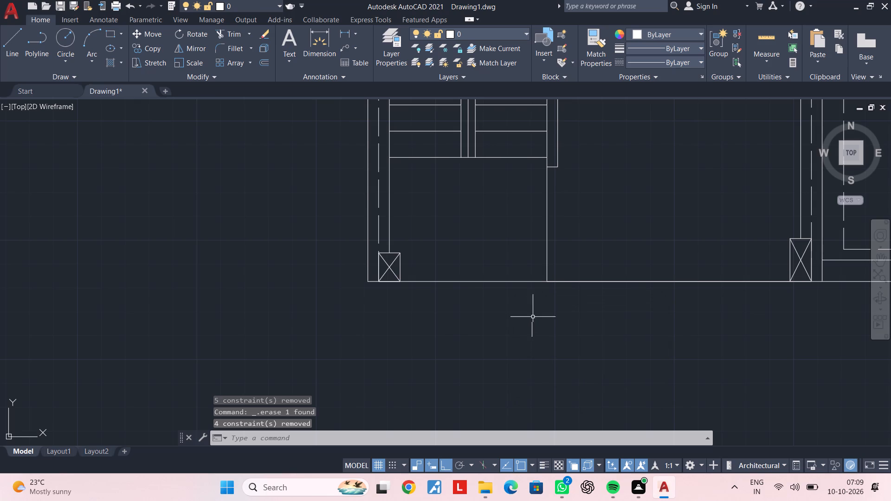
click(526, 282)
key(Delete)
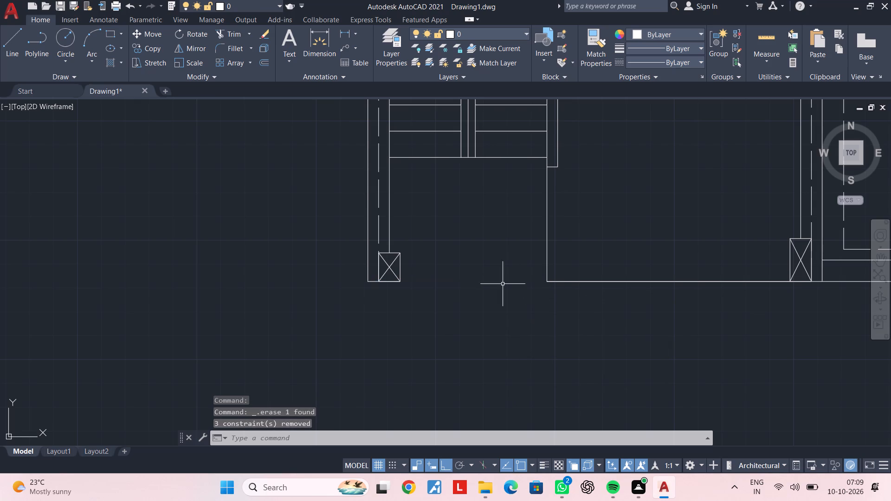
key(Escape)
Draw the bottom outer wall line from the bottom-left column's lower-right corner to the lower end of the vertical line below the stairs.
key(l)
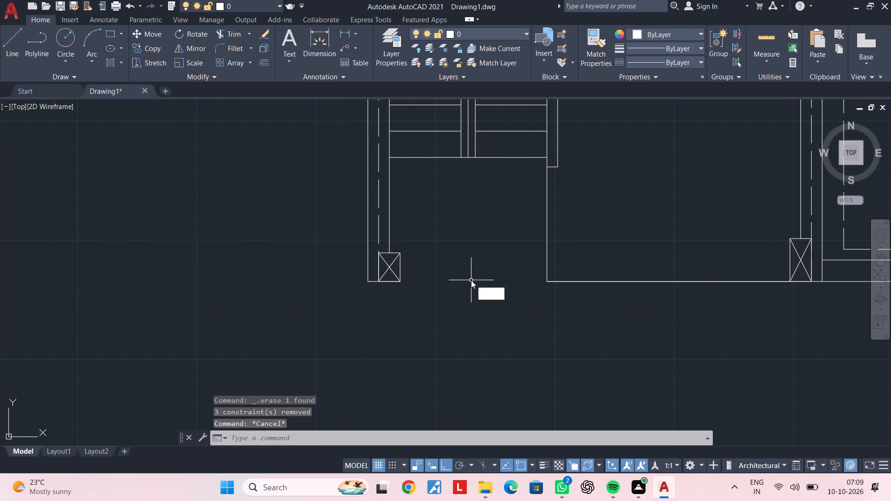
key(space)
scroll(411, 289, up, 2)
click(379, 272)
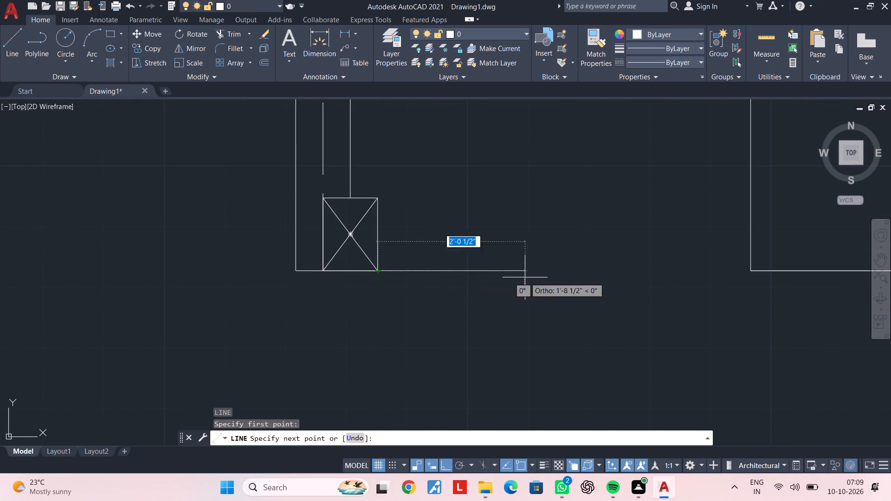
click(751, 272)
key(Escape)
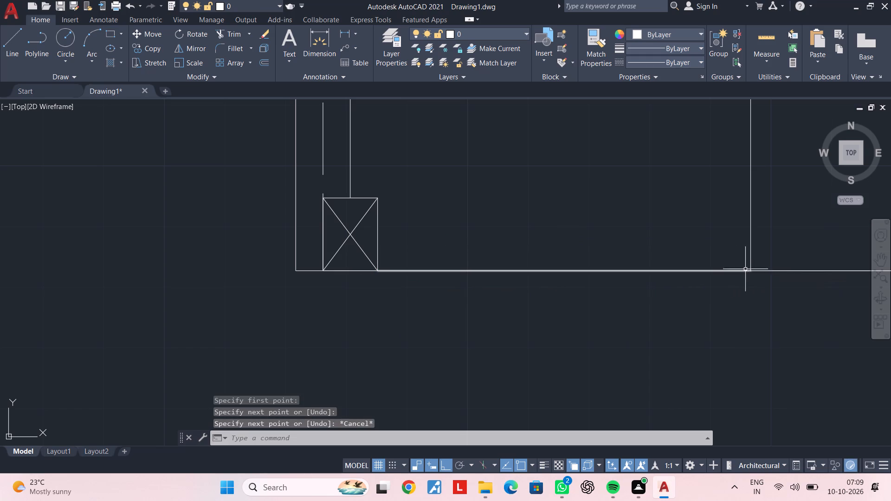
Draw the bottom inner wall line from the midpoint of the bottom-middle column's left side to the vertical line below the stairs.
key(space)
scroll(668, 253, down, 2)
middle_drag(667, 254, 507, 267)
scroll(547, 263, down, 2)
middle_drag(554, 265, 462, 272)
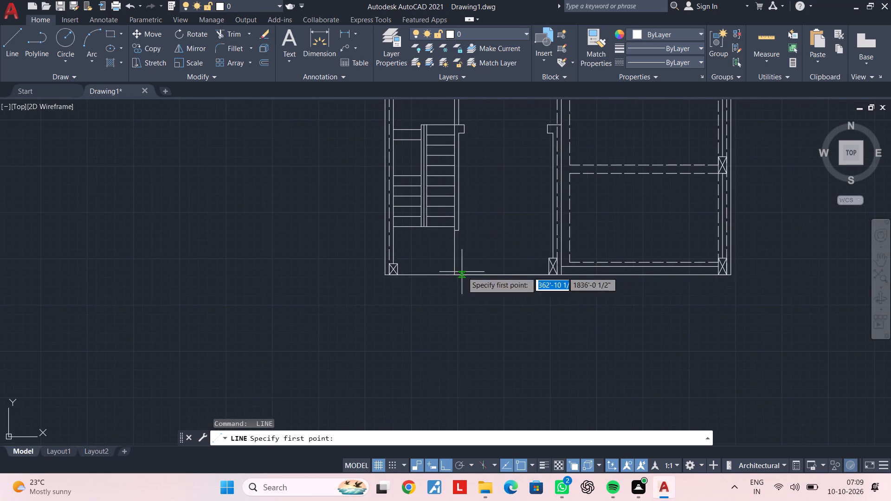
scroll(589, 271, up, 2)
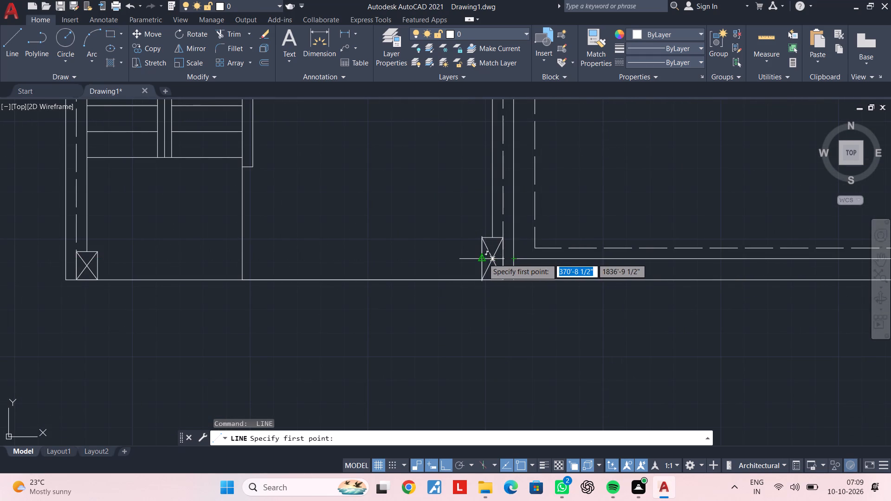
click(483, 258)
click(240, 258)
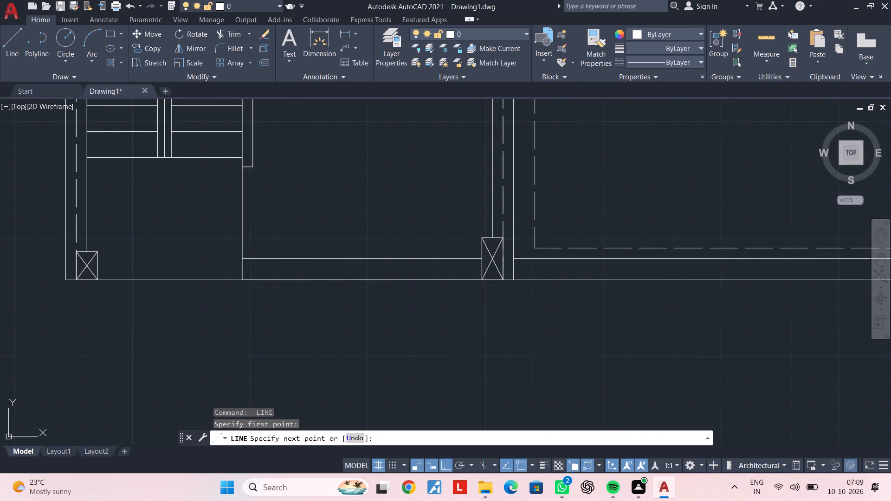
middle_drag(203, 262, 555, 276)
key(Escape)
Continue the inner wall line about 5'-1" from the vertical line below the stairs to the bottom-left column's right side.
key(space)
scroll(586, 274, up, 4)
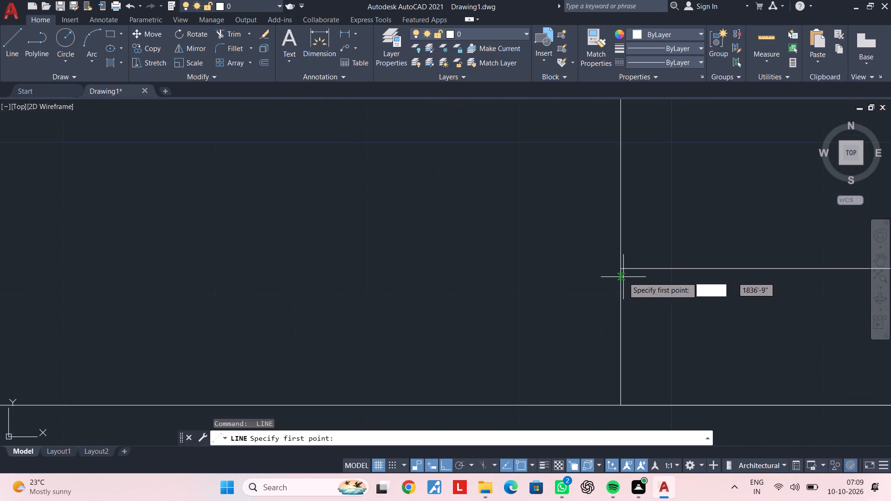
click(622, 270)
scroll(553, 265, down, 2)
middle_drag(553, 265, 794, 272)
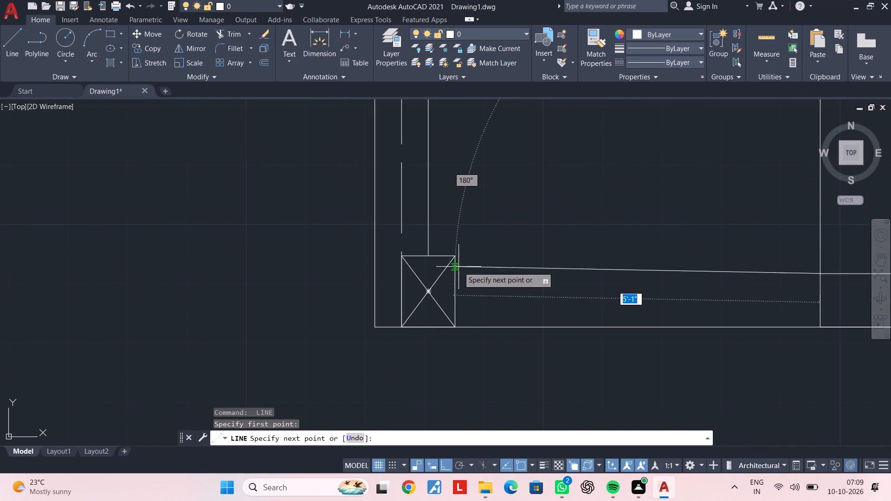
click(456, 271)
key(Escape)
key(Escape)
middle_drag(626, 282, 452, 263)
key(Escape)
key(Escape)
key(Escape)
key(Escape)
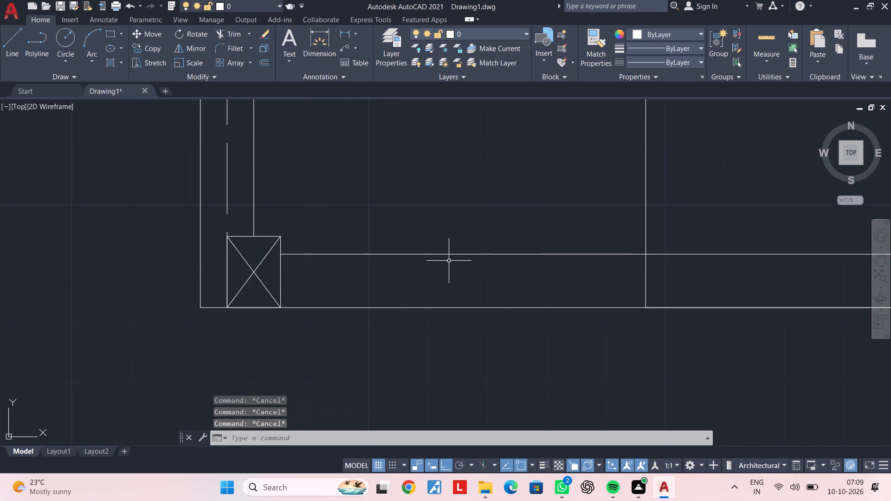
Draw a diagonal from the inner wall line's end at the bottom-left column to the lower end of the vertical line below the stairs.
text(l)
key(space)
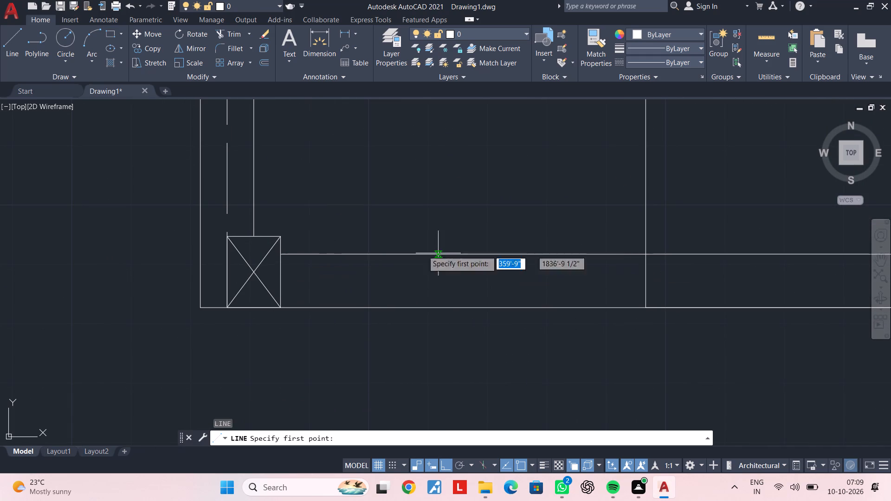
click(283, 254)
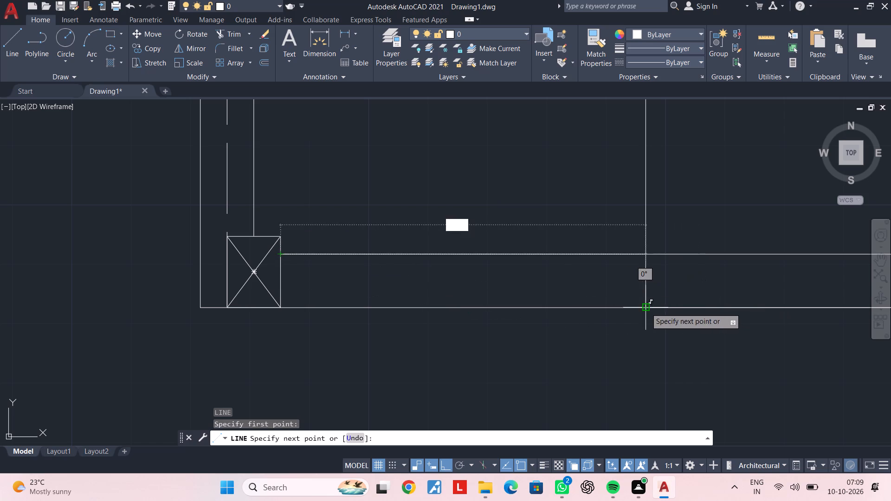
click(646, 308)
key(Escape)
key(Escape)
key(Escape)
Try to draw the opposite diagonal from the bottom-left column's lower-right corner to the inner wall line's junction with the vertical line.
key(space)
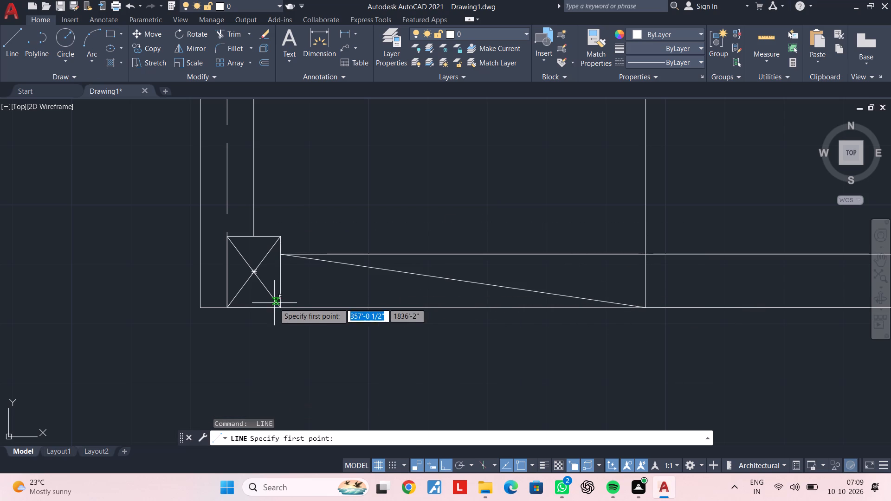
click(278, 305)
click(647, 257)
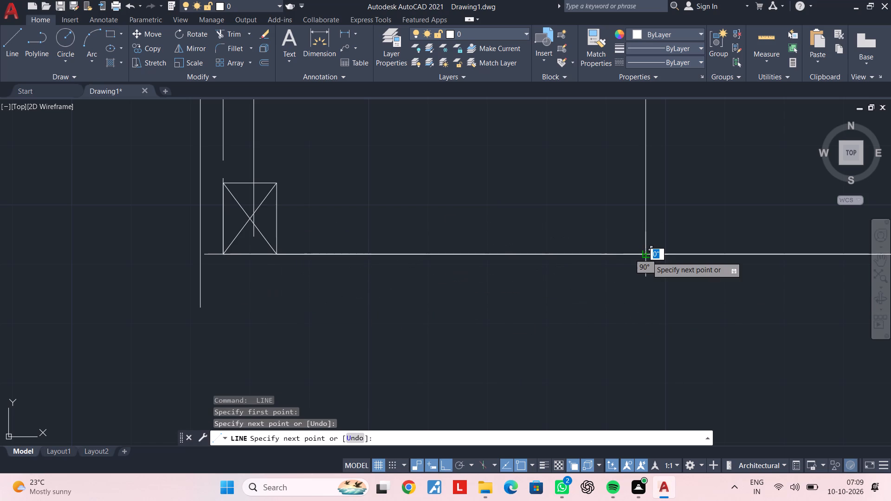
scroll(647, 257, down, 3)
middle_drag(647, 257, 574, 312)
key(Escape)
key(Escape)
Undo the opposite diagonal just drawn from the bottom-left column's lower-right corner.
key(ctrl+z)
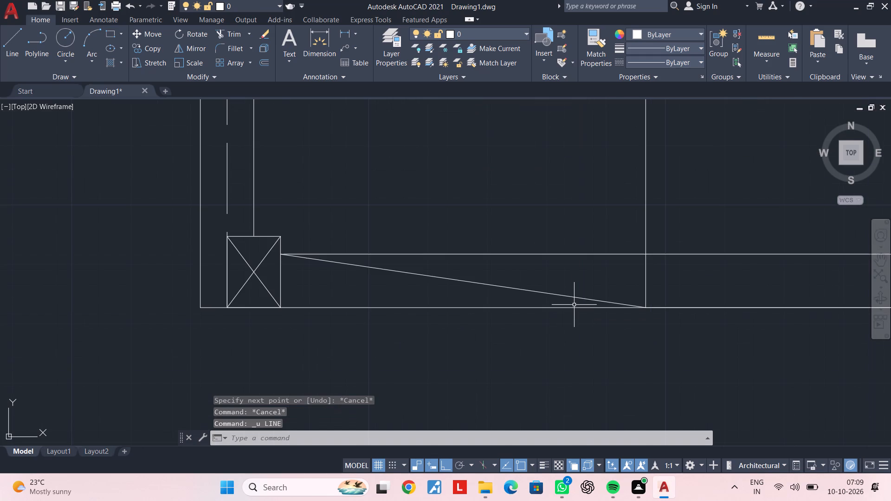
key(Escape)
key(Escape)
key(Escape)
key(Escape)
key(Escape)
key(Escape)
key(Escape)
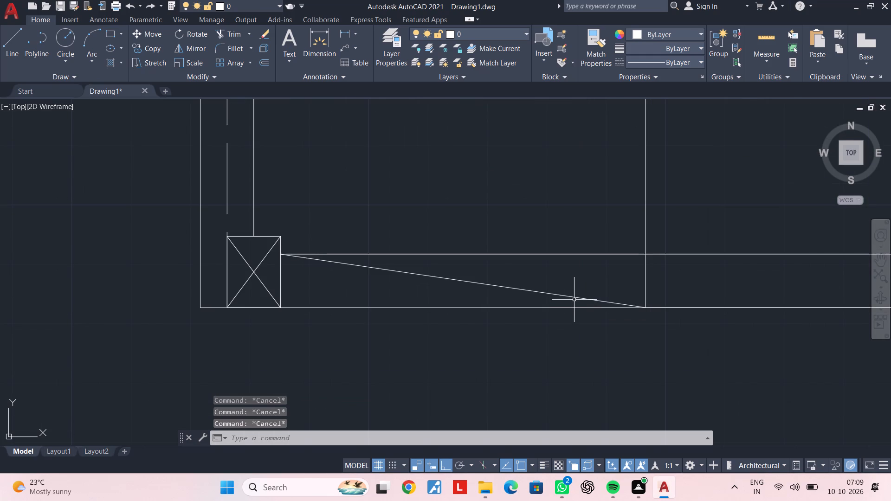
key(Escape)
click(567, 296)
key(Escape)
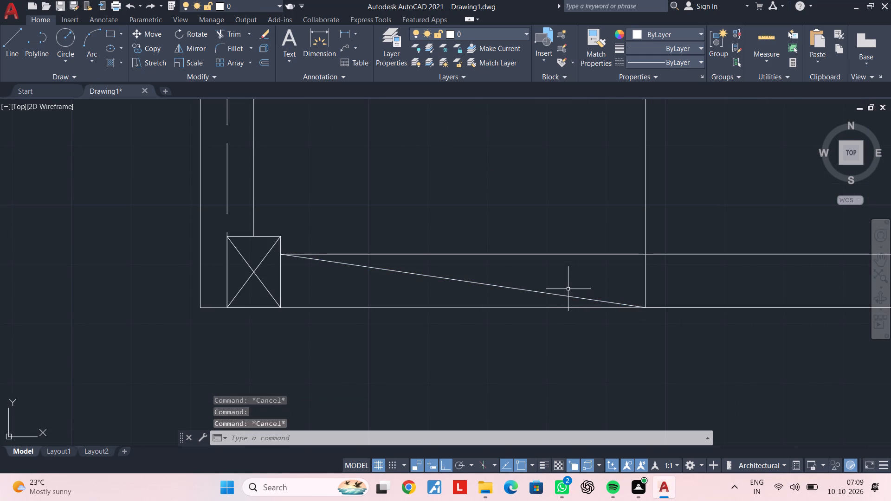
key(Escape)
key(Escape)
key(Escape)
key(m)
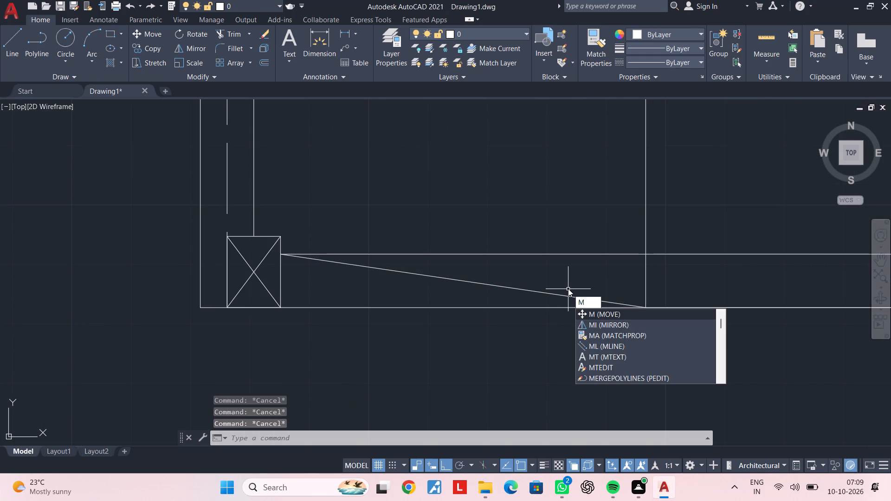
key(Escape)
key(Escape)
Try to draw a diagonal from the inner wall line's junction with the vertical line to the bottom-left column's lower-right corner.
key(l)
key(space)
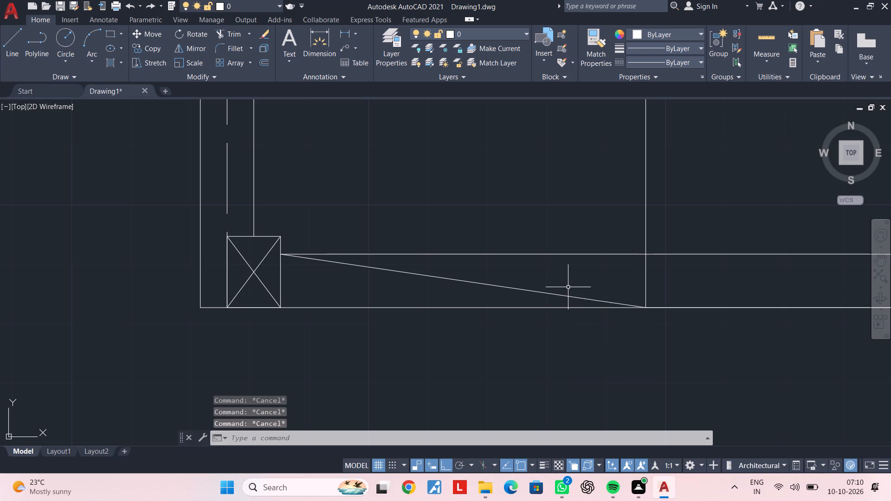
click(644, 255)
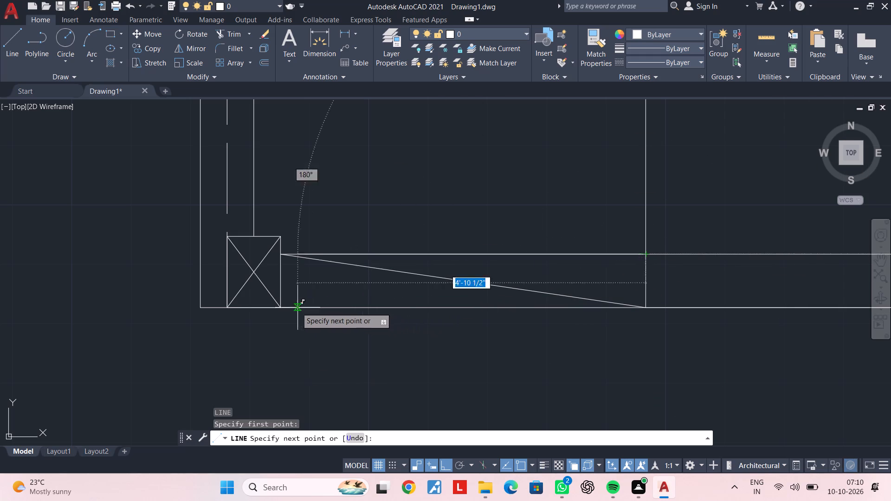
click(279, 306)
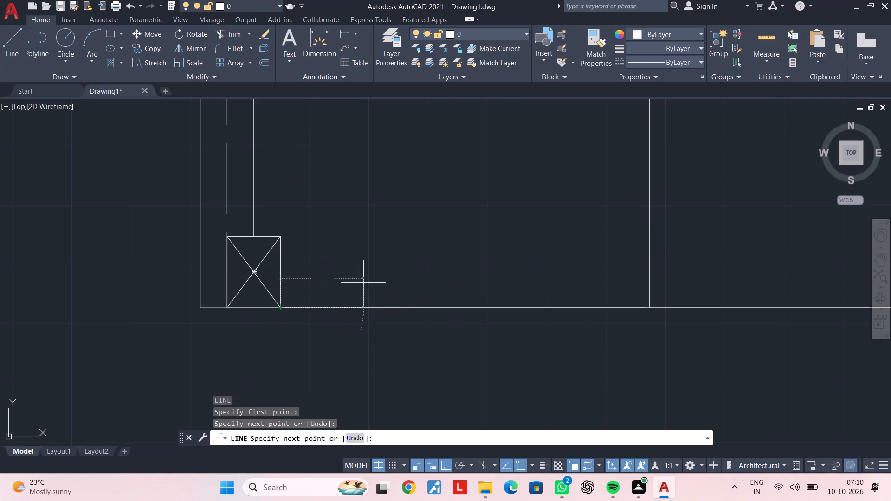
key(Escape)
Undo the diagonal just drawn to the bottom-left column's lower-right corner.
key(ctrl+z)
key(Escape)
Examine the bottom wall lines and their columns from the stair area to the bottom-right corner of the plan.
scroll(472, 262, down, 4)
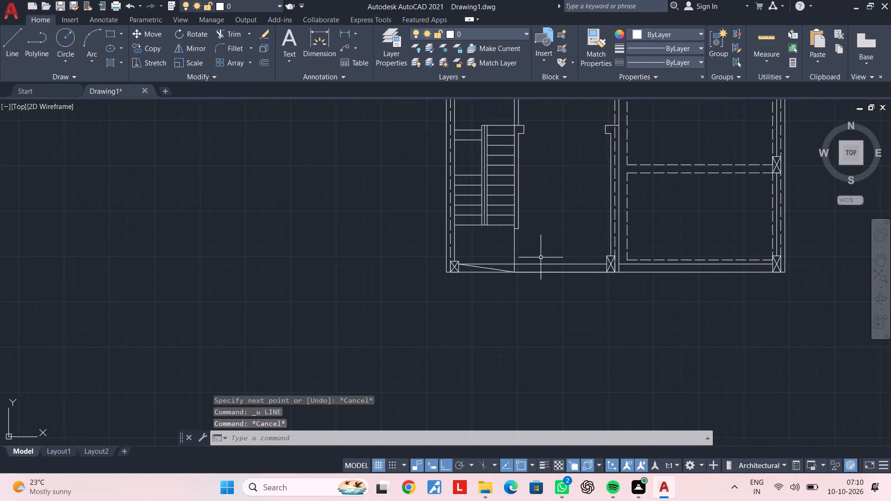
middle_drag(541, 257, 468, 283)
scroll(524, 269, up, 1)
scroll(464, 289, up, 2)
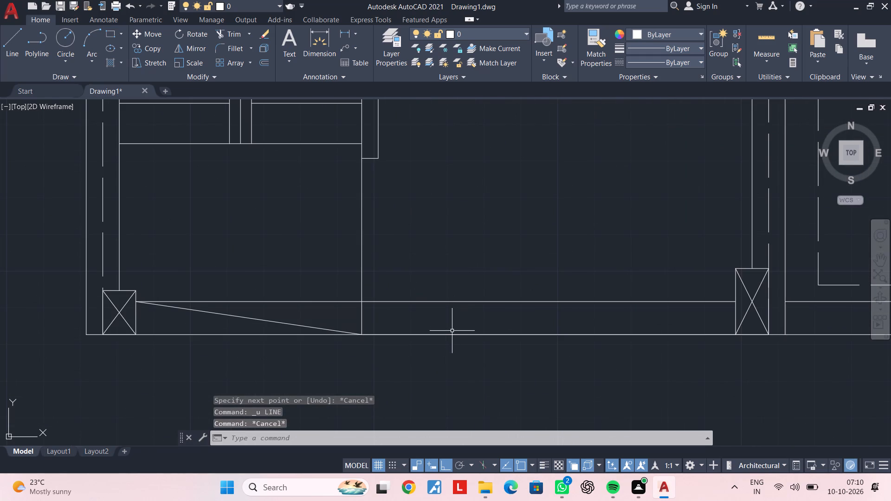
key(Escape)
key(Escape)
key(Escape)
key(Escape)
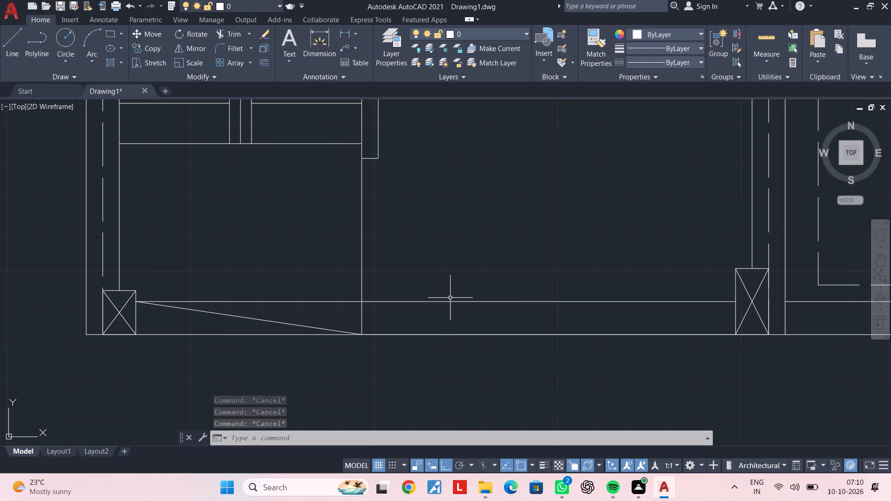
key(Escape)
key(Escape)
scroll(615, 337, down, 2)
middle_drag(615, 333, 491, 311)
key(Escape)
key(Escape)
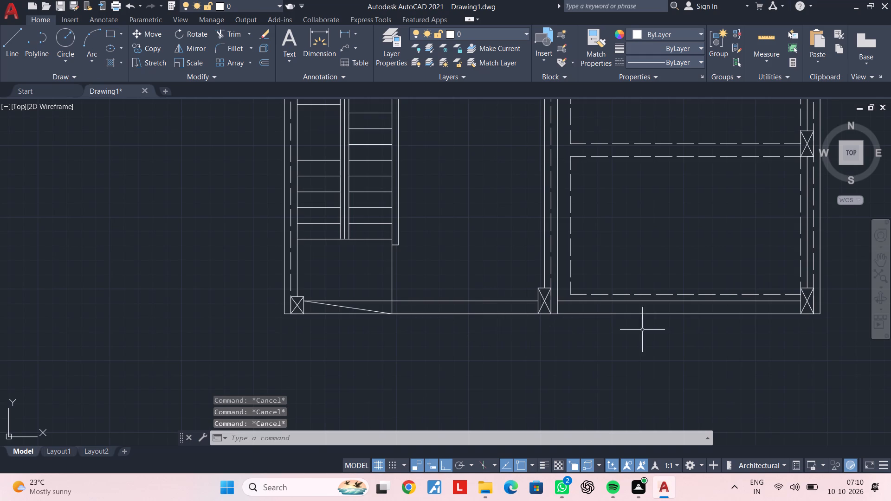
middle_drag(610, 324, 485, 288)
scroll(409, 279, up, 2)
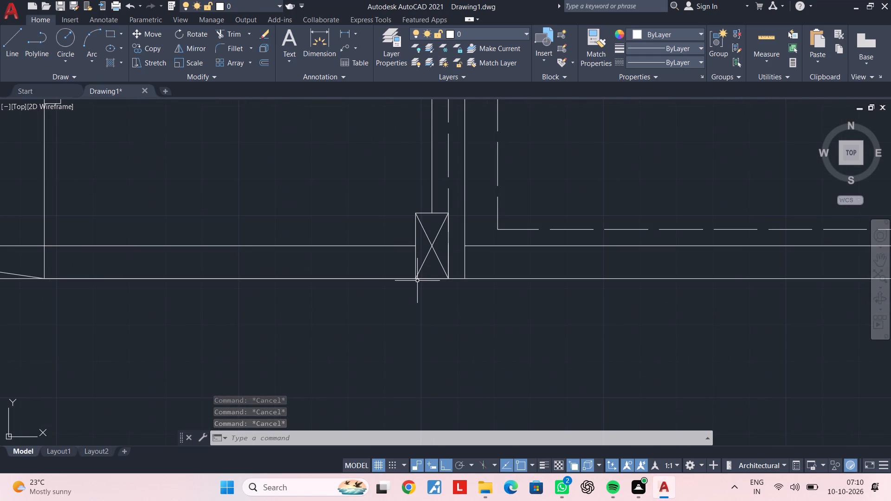
scroll(555, 277, down, 2)
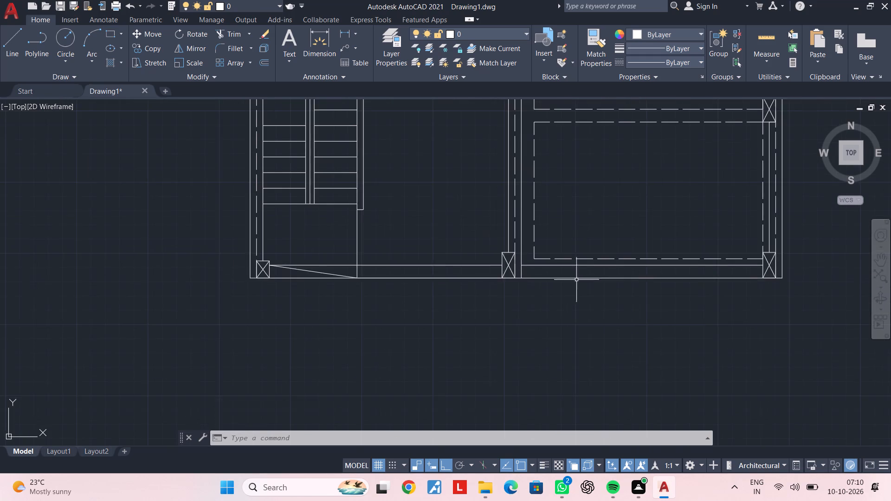
middle_drag(576, 280, 407, 284)
scroll(554, 280, up, 2)
middle_drag(586, 276, 544, 279)
key(Escape)
key(Escape)
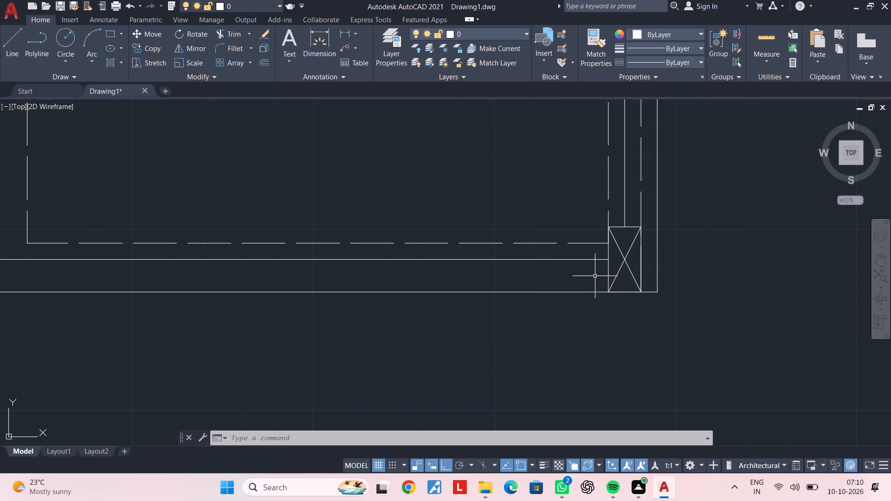
key(Escape)
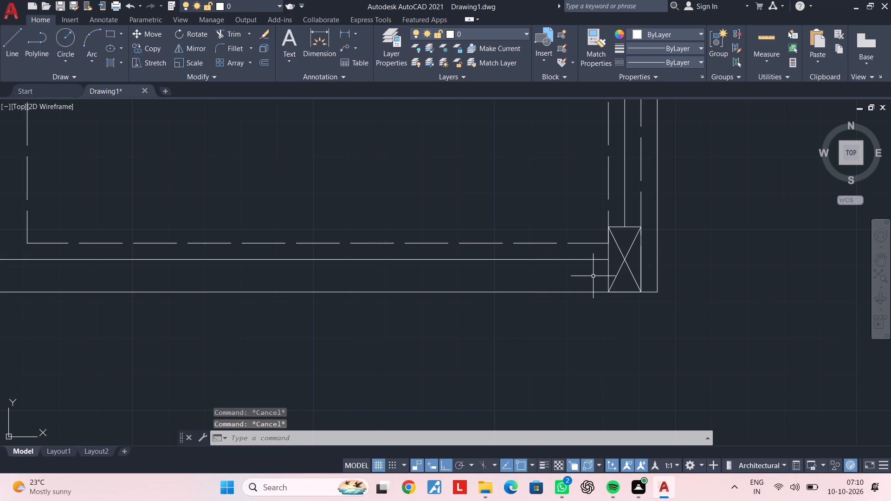
key(Escape)
key(Escape)
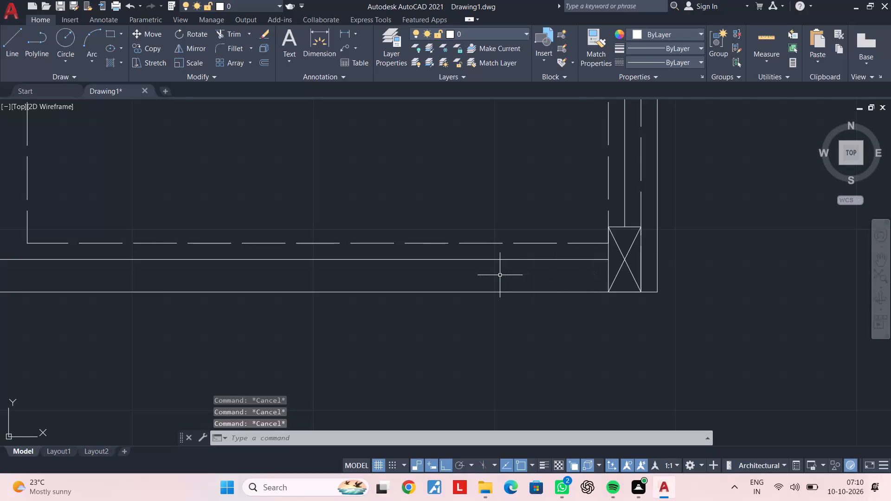
scroll(499, 275, down, 1)
middle_drag(499, 275, 628, 266)
scroll(627, 266, up, 2)
scroll(617, 270, down, 2)
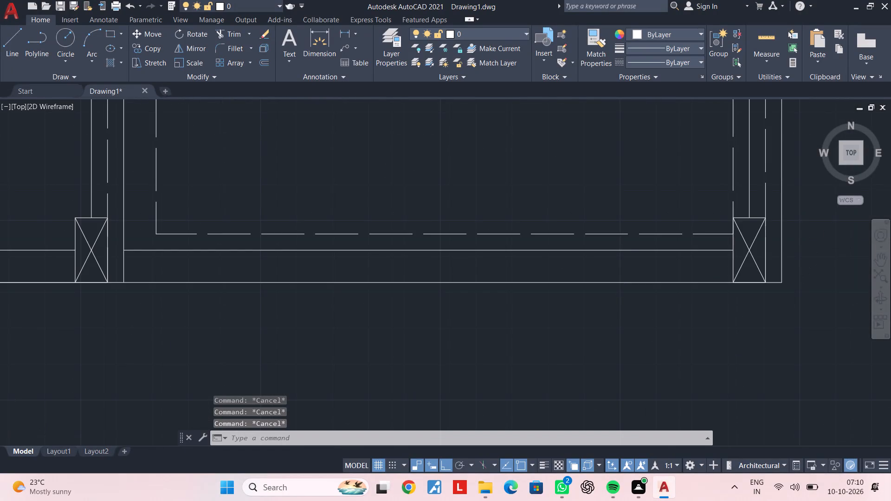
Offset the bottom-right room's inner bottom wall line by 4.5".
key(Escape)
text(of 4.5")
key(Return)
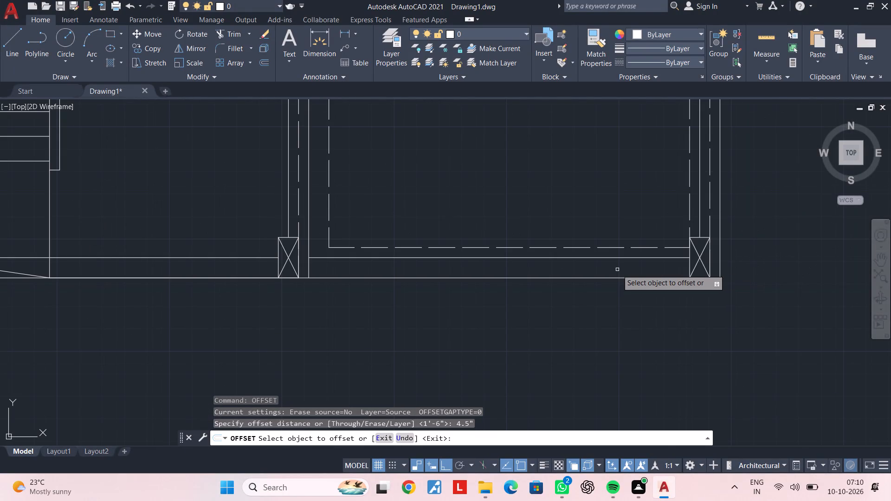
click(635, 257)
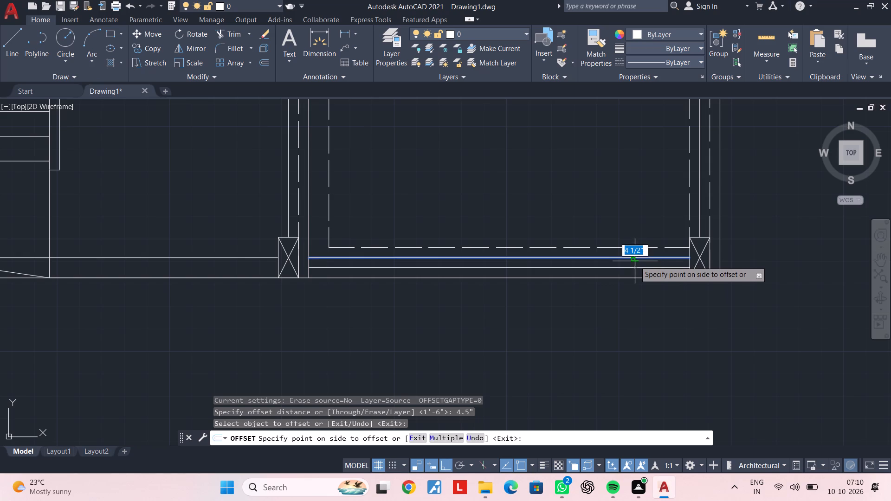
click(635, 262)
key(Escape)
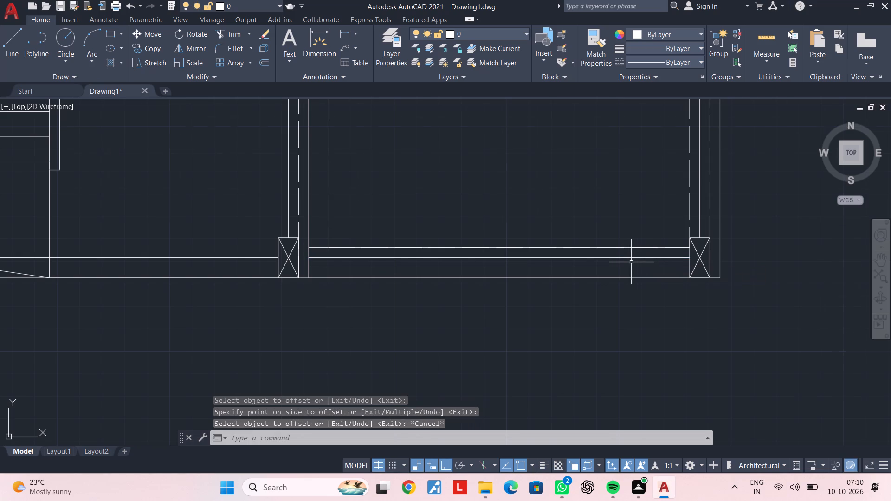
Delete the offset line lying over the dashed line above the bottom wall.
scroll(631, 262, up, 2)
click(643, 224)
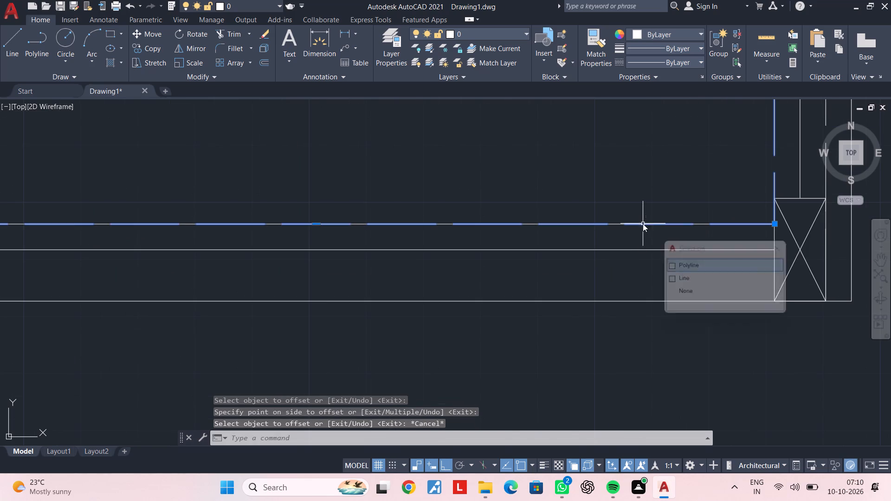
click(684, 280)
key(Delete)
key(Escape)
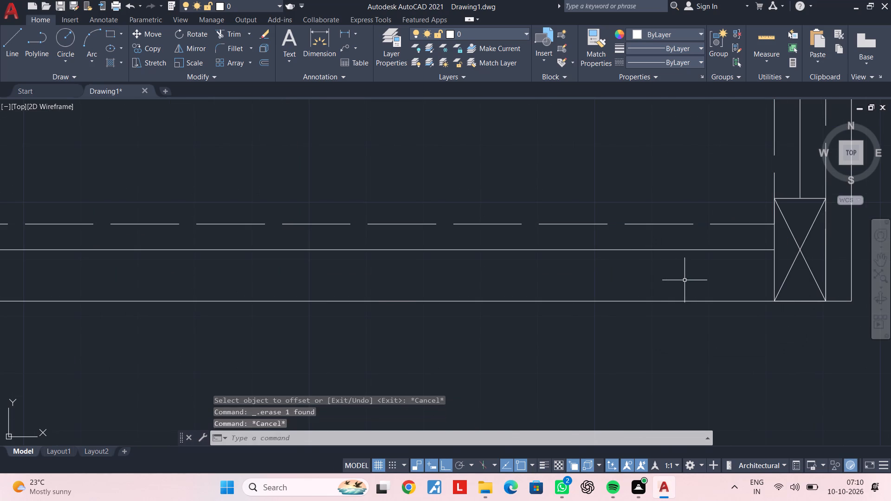
Offset the bottom-right room's inner bottom wall line 4.5" toward the outer wall line.
key(Escape)
key(Escape)
text(of 4.5")
key(Return)
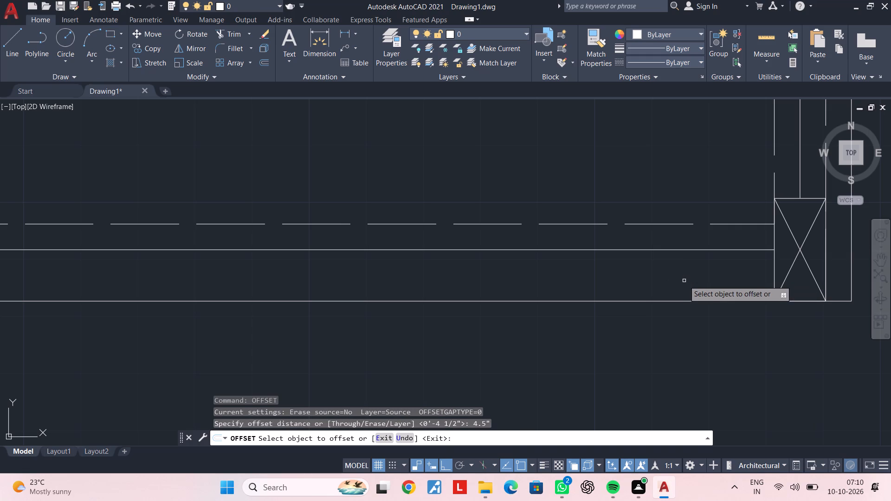
click(670, 250)
click(670, 276)
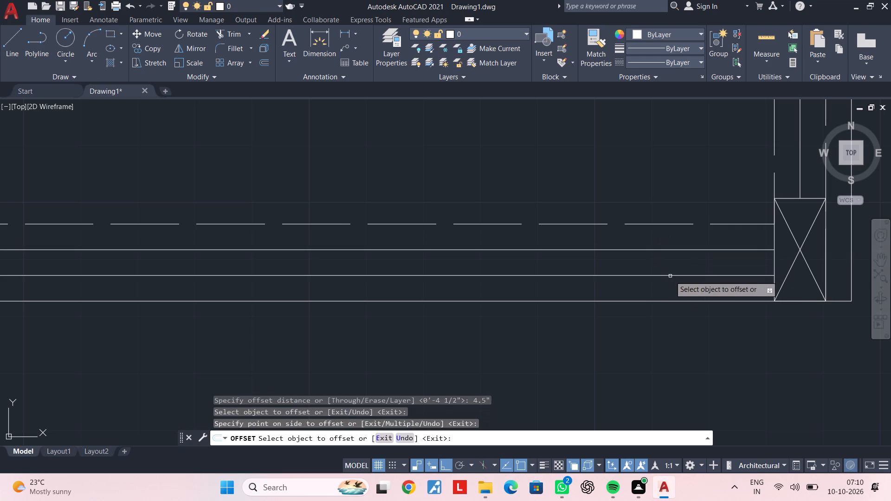
key(Escape)
key(Escape)
key(Escape)
key(Escape)
key(Escape)
Offset the bottom-right corner column rectangle 3' outward.
text(of)
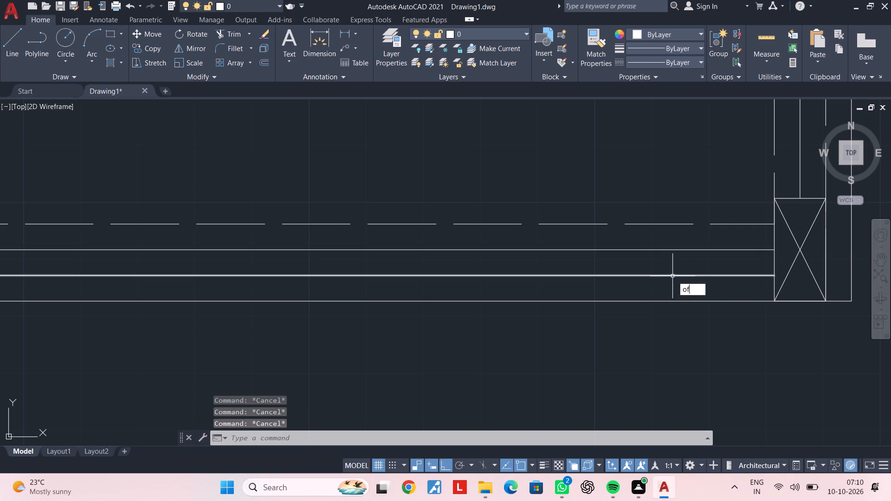
key(space)
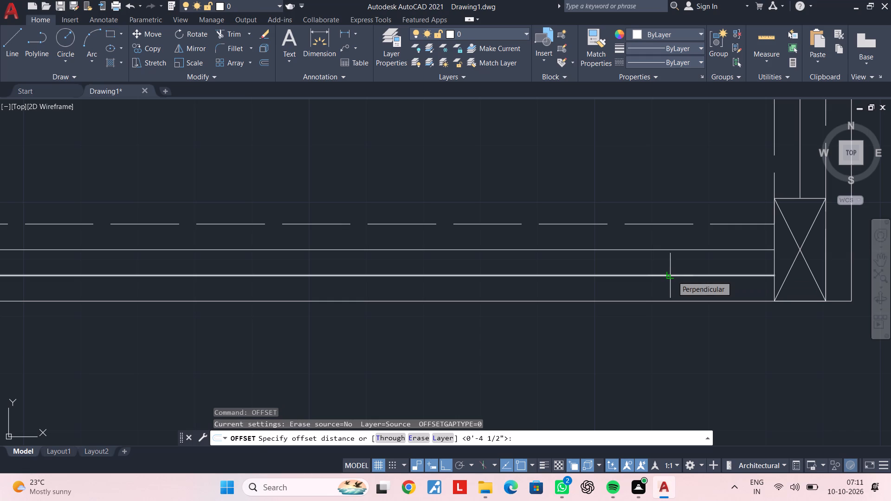
text(3')
key(Return)
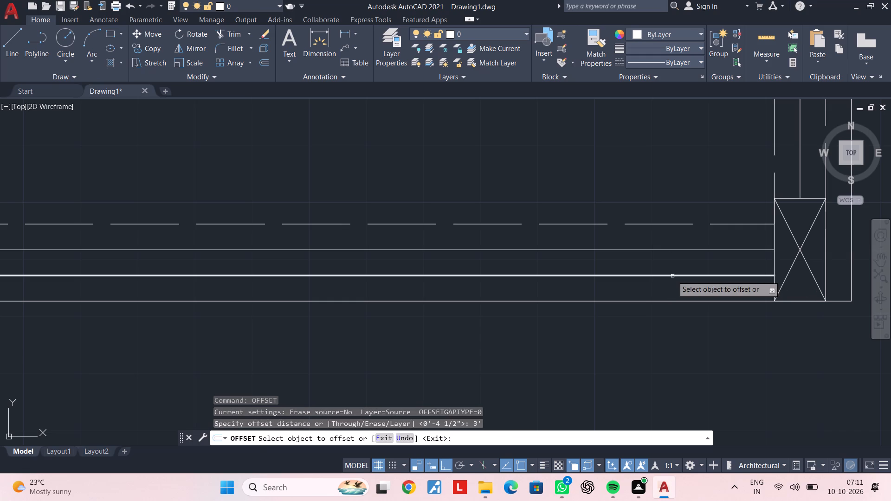
double_click(775, 255)
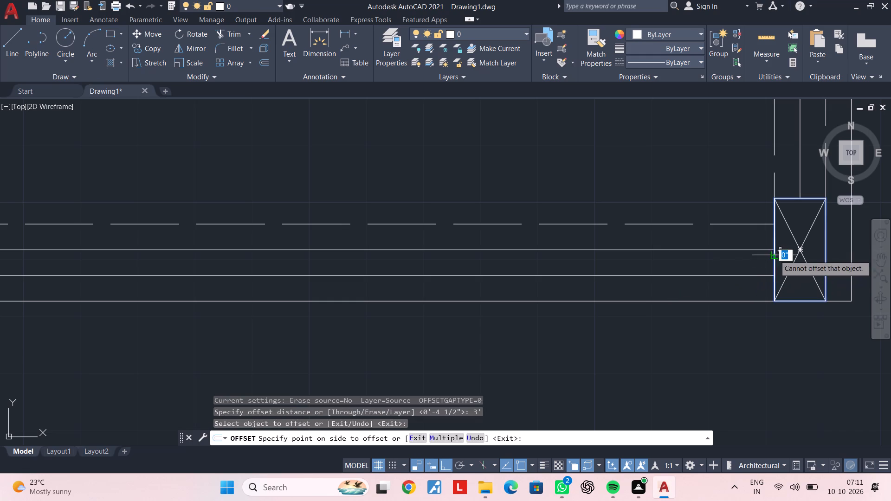
click(619, 274)
scroll(619, 274, down, 3)
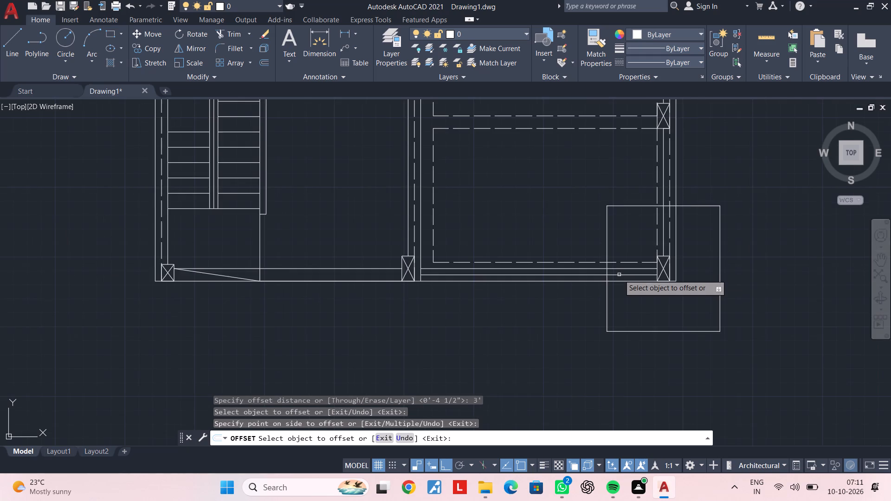
scroll(614, 251, up, 2)
key(Escape)
scroll(614, 250, up, 1)
key(Escape)
Trim the offset rectangle's left side above the dashed line and below the outer wall line.
key(t)
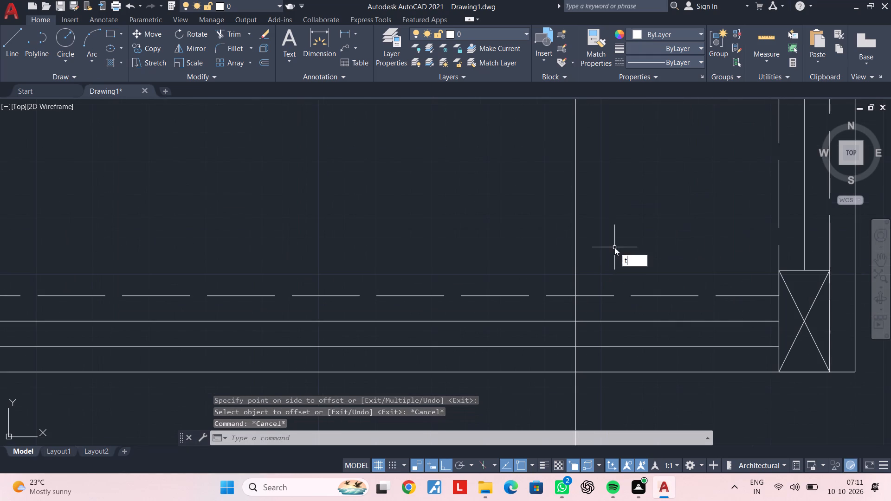
text(r)
key(space)
click(588, 251)
click(555, 257)
scroll(565, 256, down, 3)
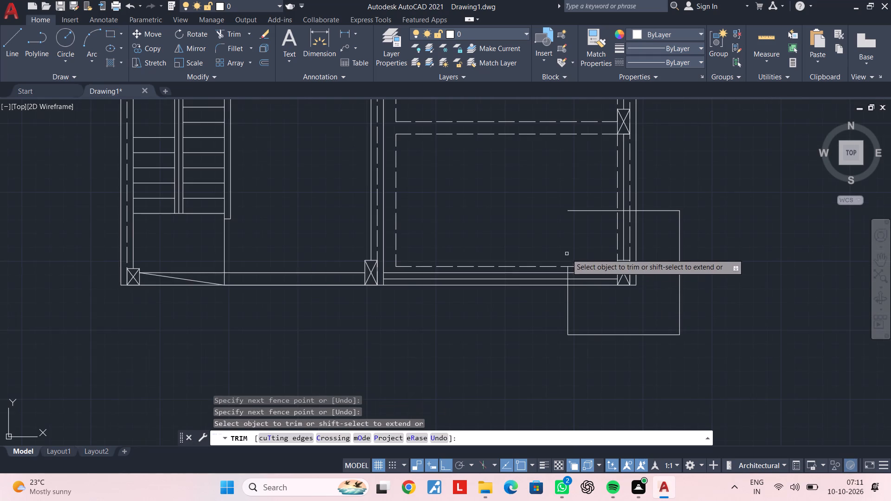
scroll(578, 297, up, 3)
click(568, 284)
click(434, 287)
key(Escape)
Delete the rest of the offset rectangle, keeping only its short vertical piece across the bottom wall.
scroll(508, 283, down, 4)
scroll(538, 288, up, 1)
click(644, 249)
click(625, 259)
key(Delete)
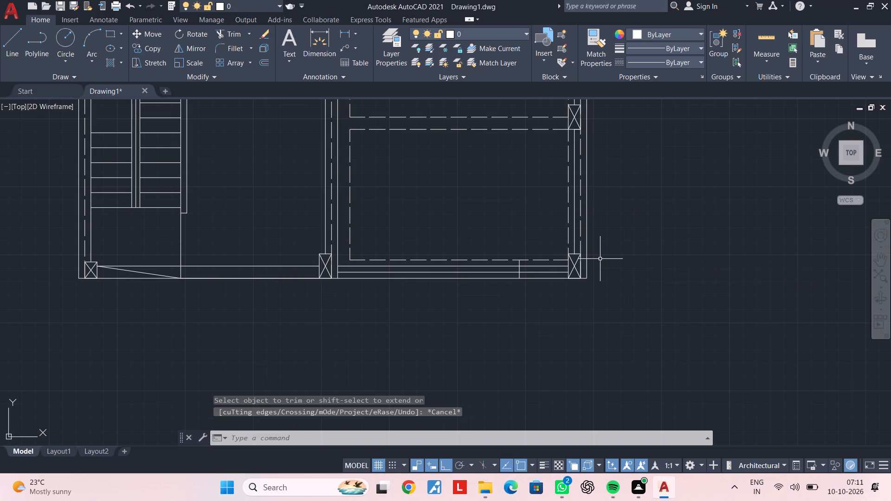
key(Escape)
key(Escape)
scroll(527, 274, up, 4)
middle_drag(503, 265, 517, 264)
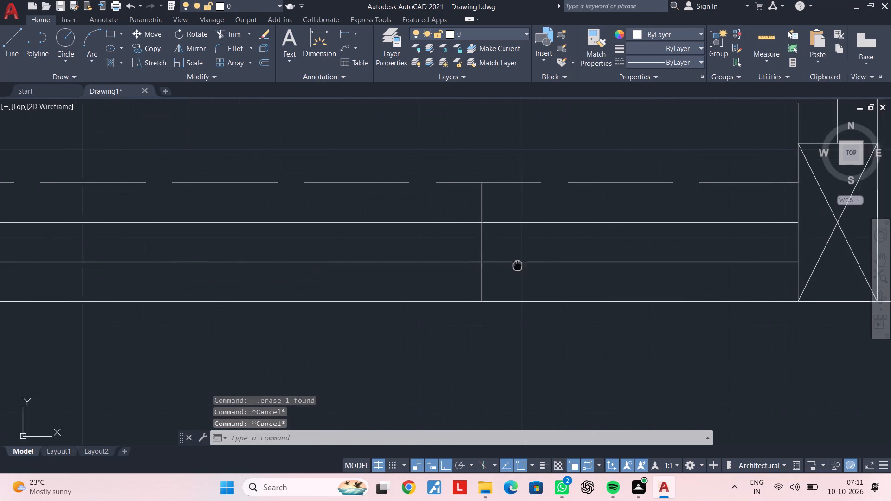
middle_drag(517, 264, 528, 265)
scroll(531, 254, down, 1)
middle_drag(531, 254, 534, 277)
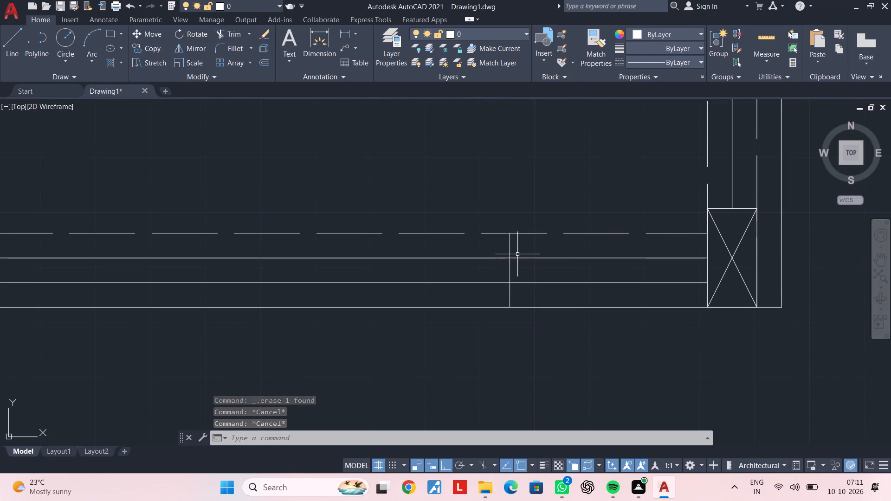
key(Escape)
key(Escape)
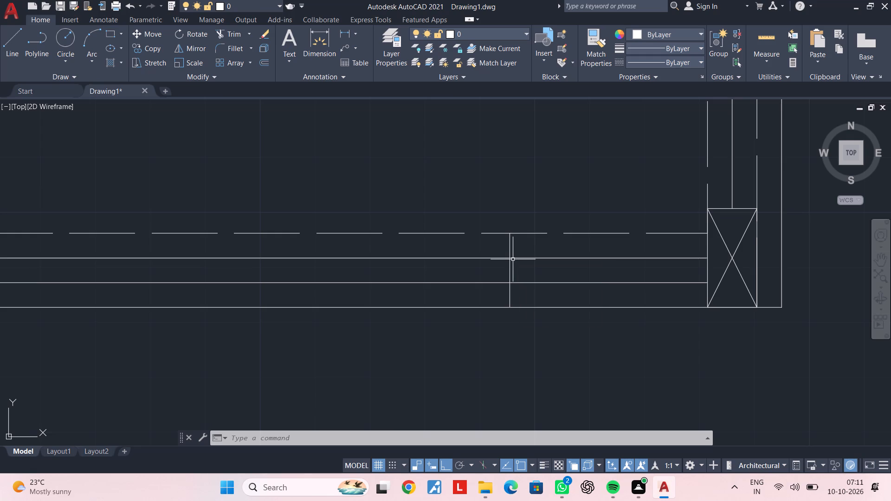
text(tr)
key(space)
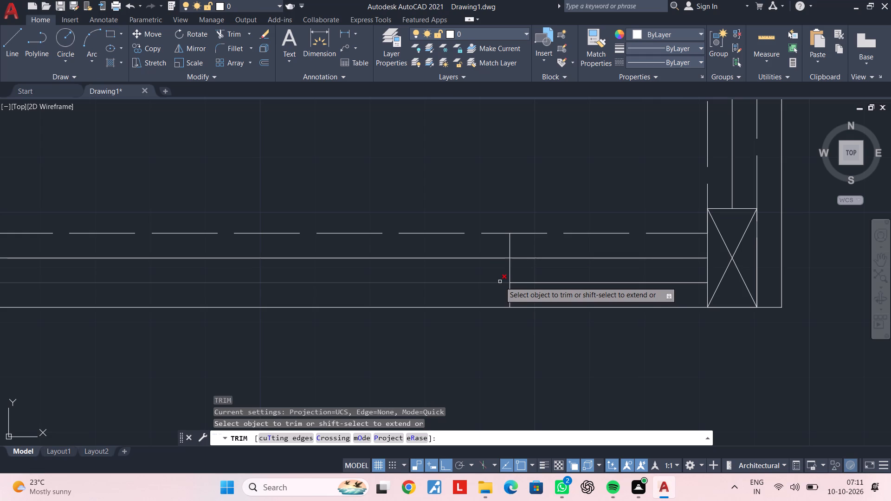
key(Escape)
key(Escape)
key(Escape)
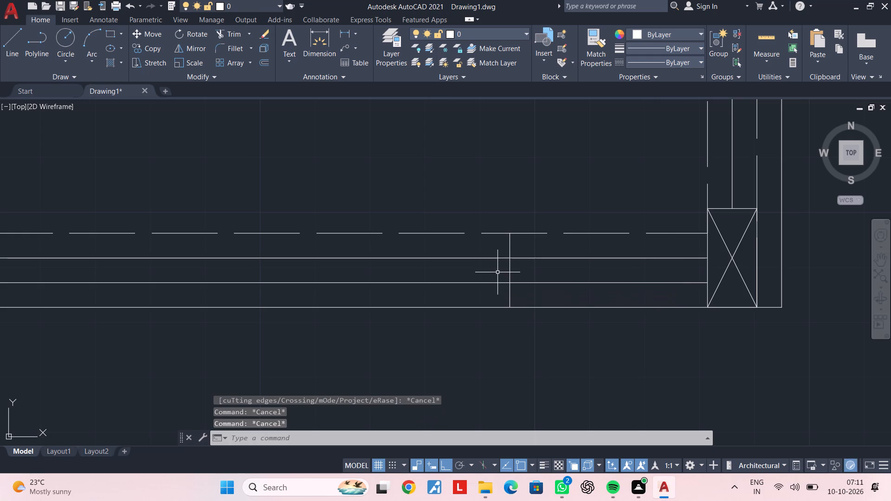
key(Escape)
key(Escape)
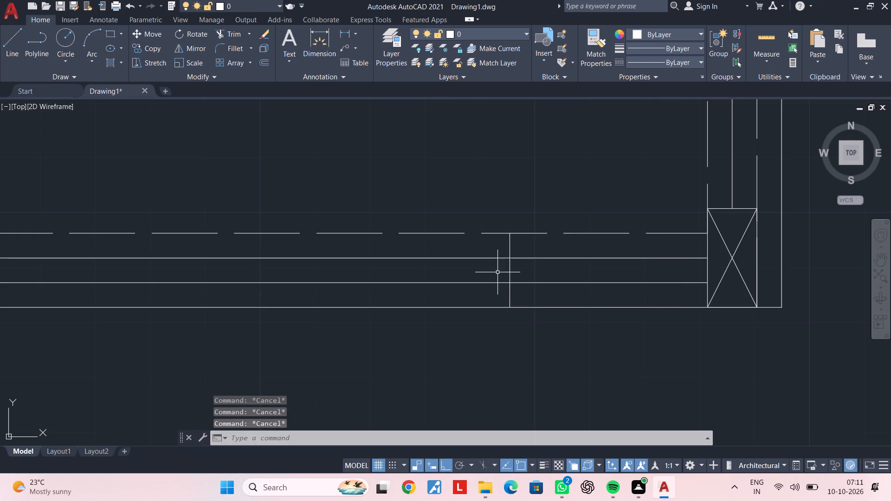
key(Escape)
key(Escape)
Offset the short vertical line across the bottom wall 1' to the left, away from the corner column.
text(of)
key(space)
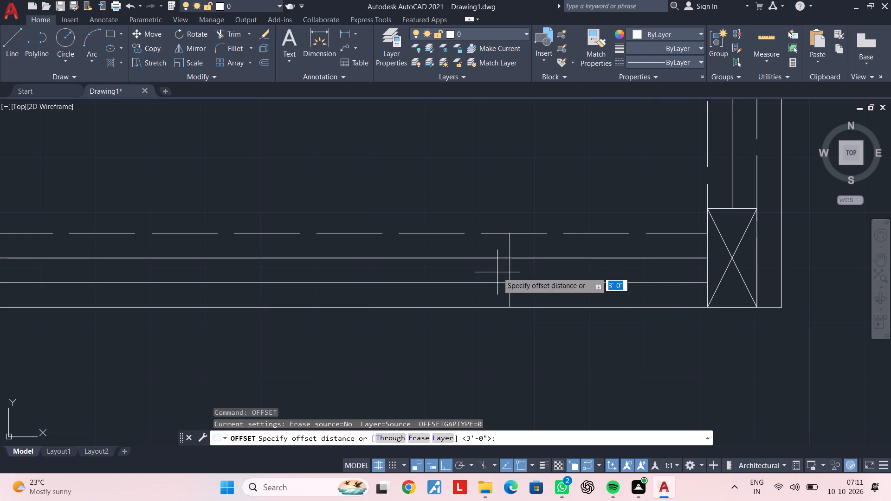
text(1')
key(Return)
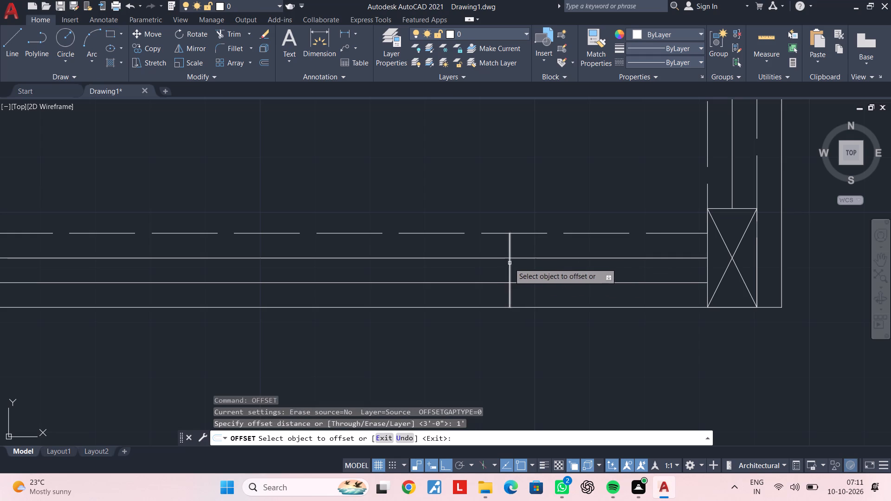
click(509, 264)
click(467, 272)
key(Escape)
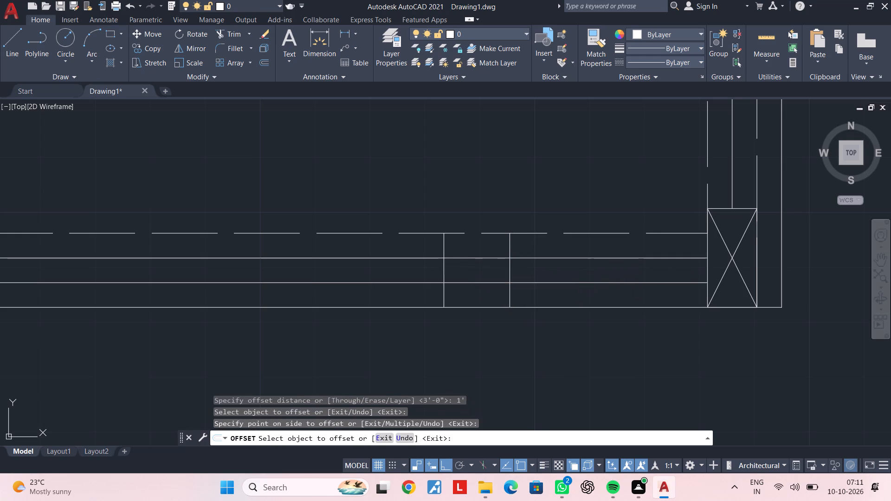
click(463, 272)
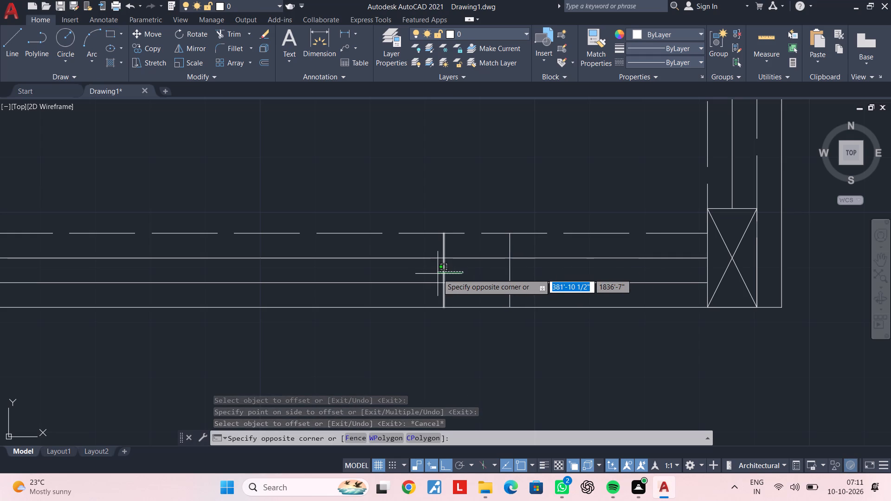
key(Escape)
key(Escape)
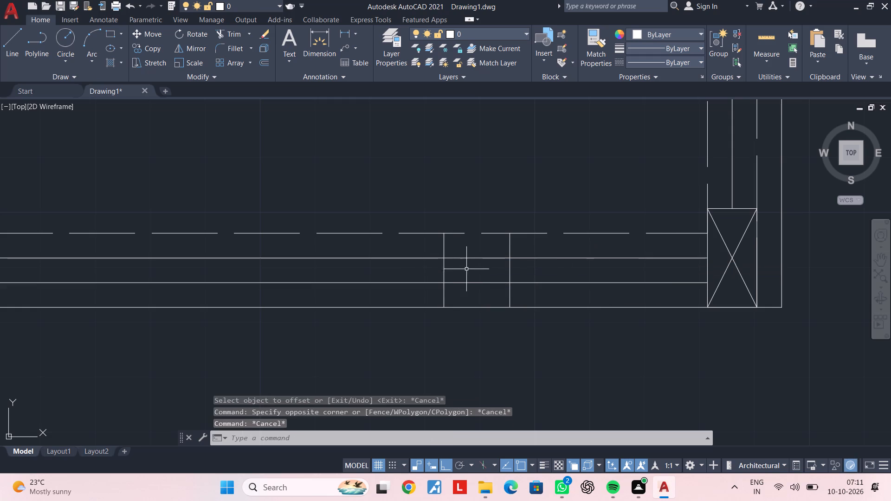
Draw a line joining the upper ends of the two short vertical lines along the dashed line.
key(Escape)
key(l)
key(space)
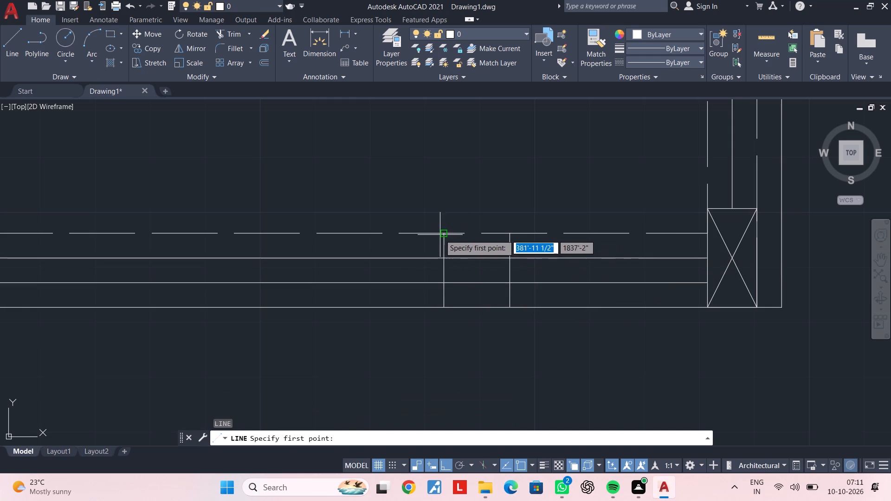
click(440, 235)
click(509, 233)
key(Escape)
key(Escape)
key(Escape)
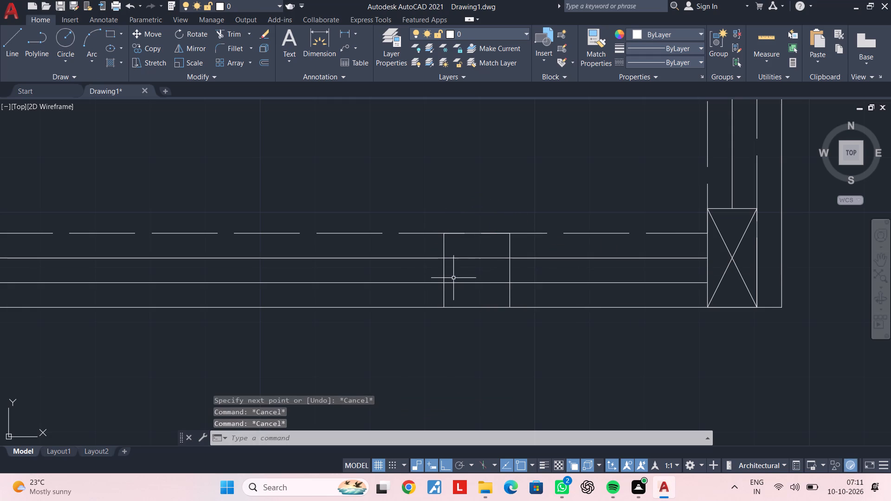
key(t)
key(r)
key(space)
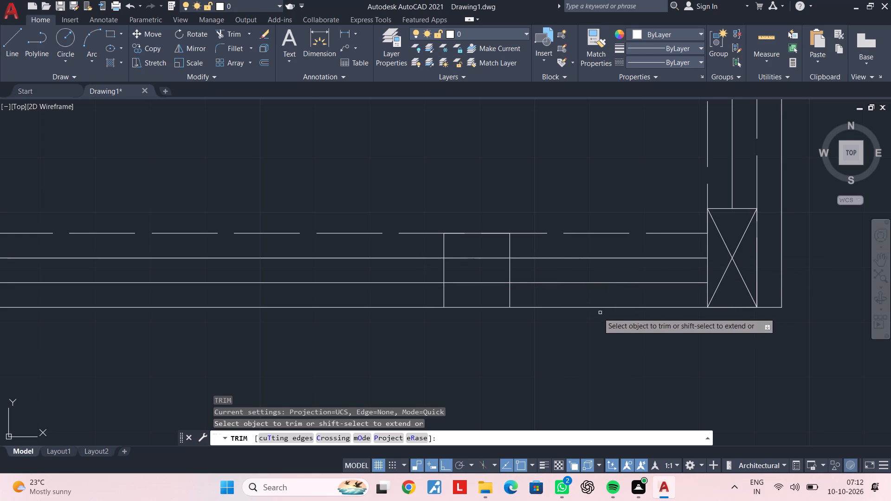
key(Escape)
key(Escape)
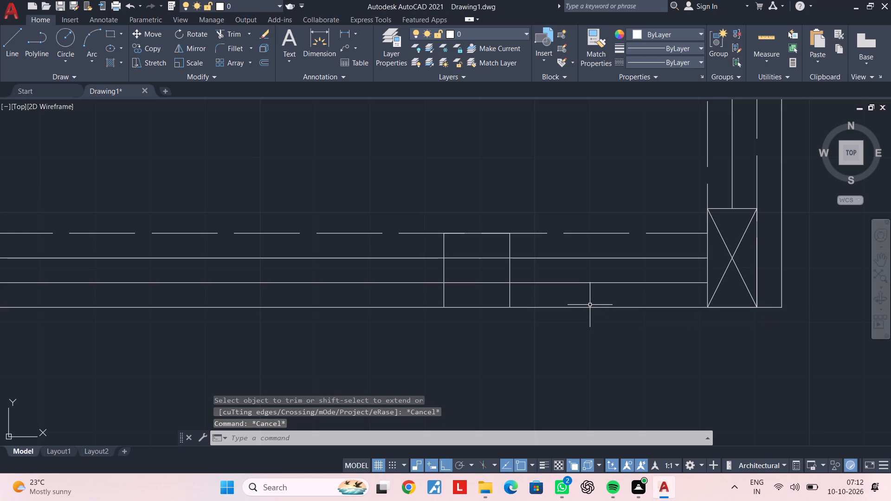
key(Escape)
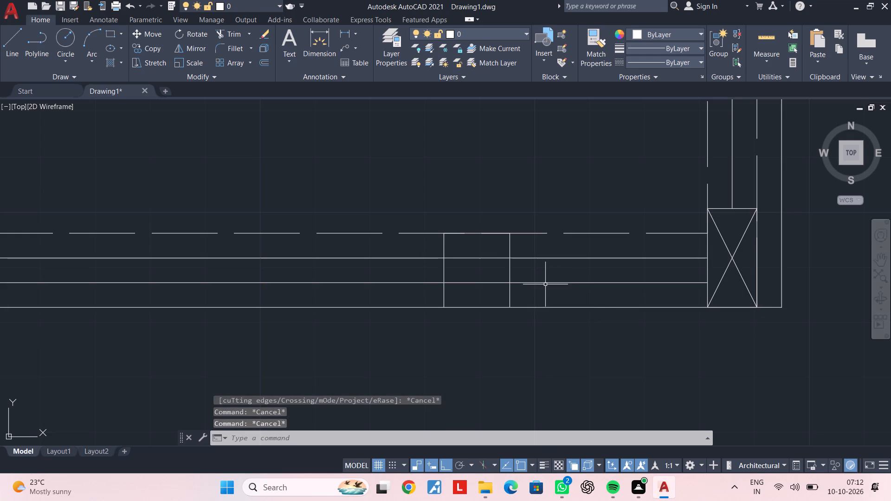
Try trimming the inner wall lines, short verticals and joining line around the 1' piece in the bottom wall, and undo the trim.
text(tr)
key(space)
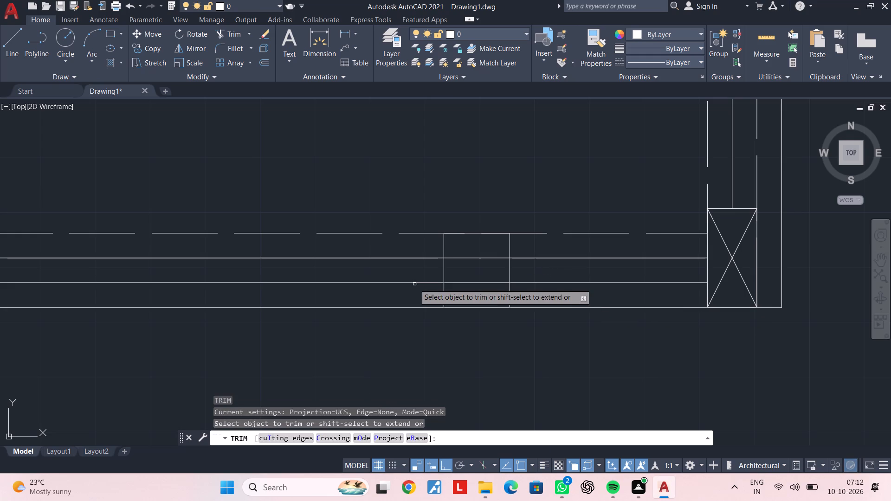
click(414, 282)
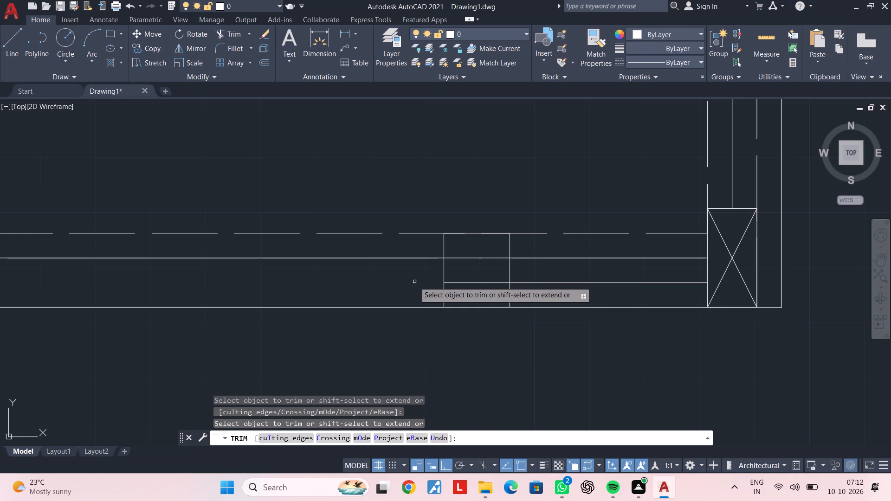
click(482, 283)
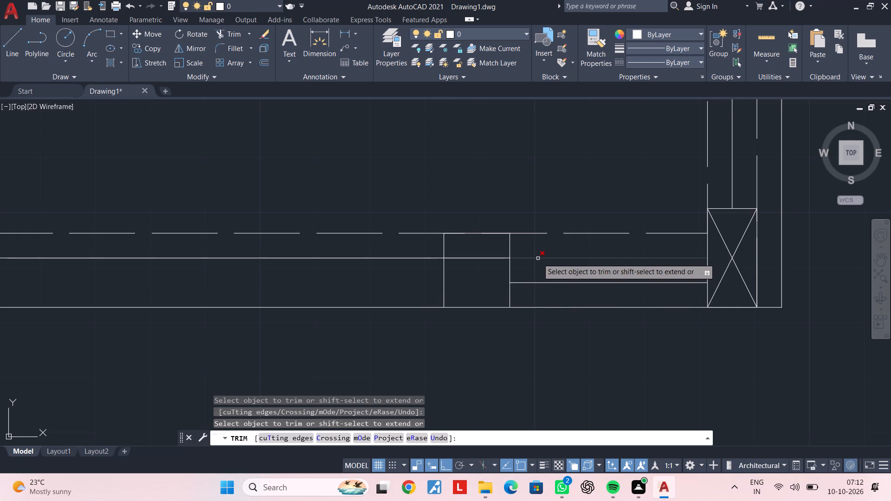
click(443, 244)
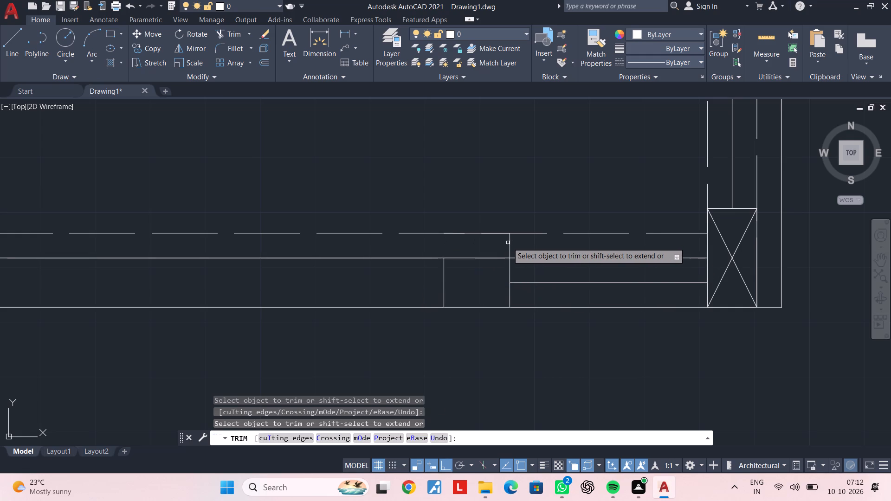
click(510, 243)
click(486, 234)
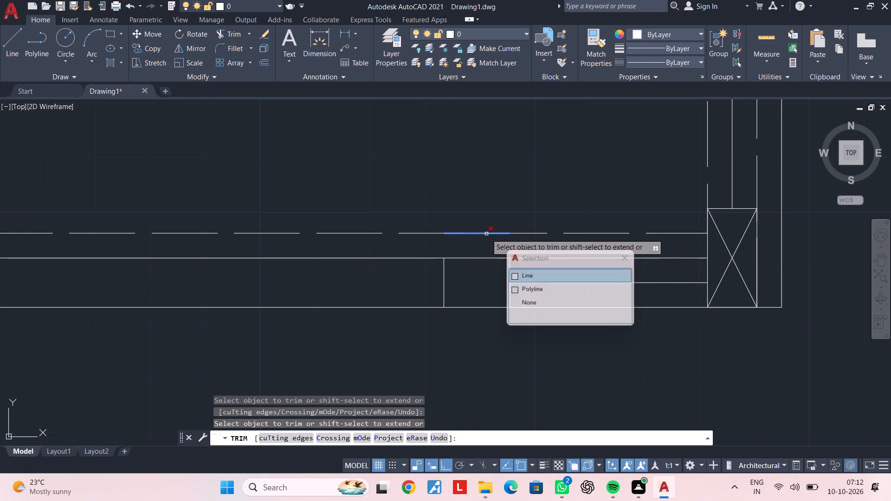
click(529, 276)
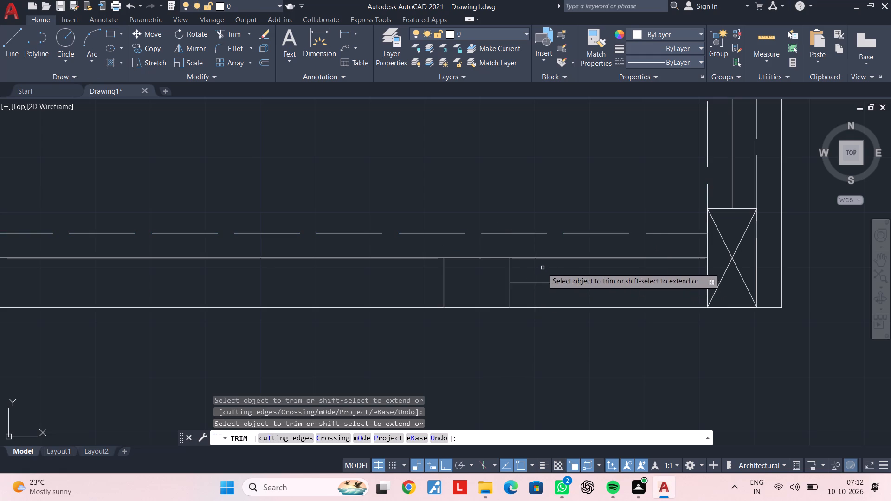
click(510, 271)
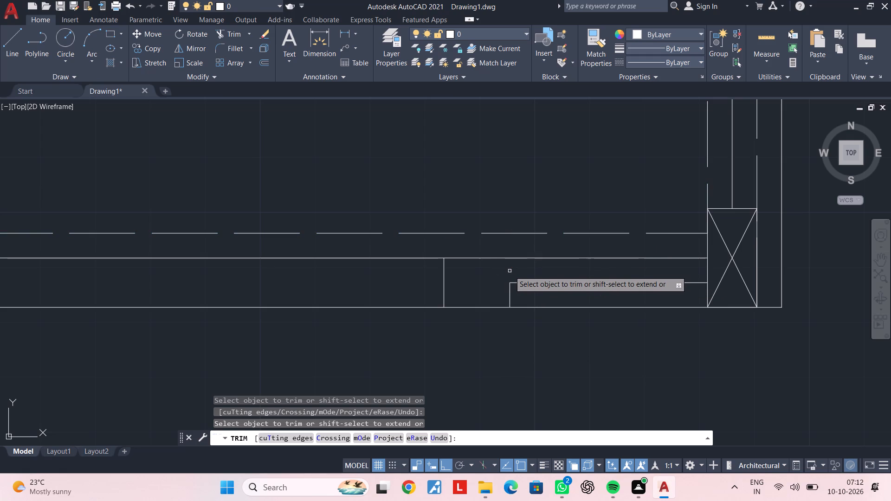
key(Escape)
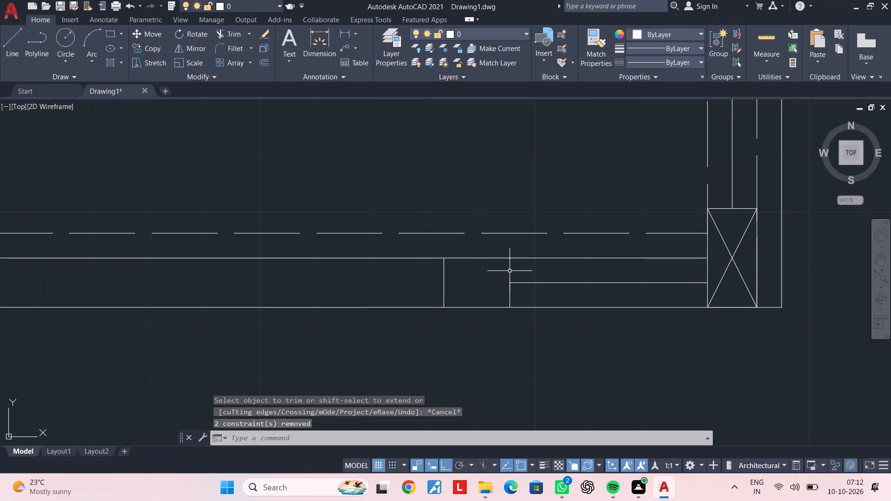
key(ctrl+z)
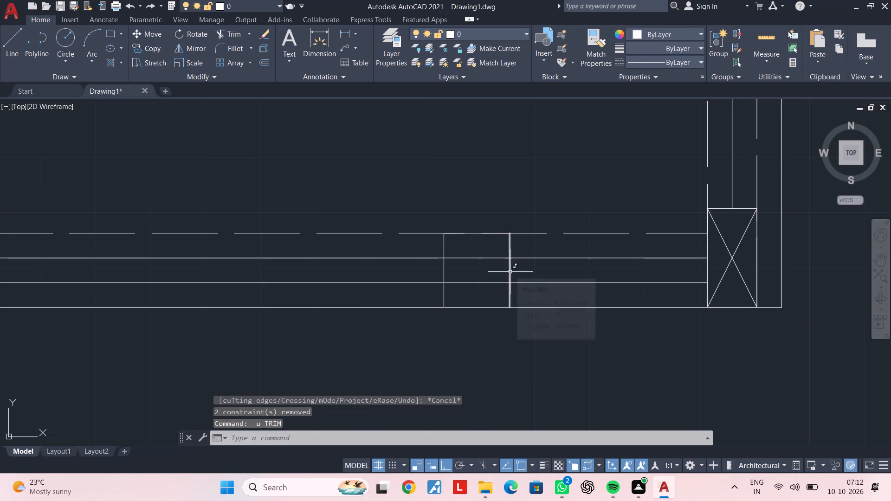
Trim the lower inner wall line between the two short verticals and the column-side vertical below that line.
key(Escape)
key(Escape)
text(tr)
key(space)
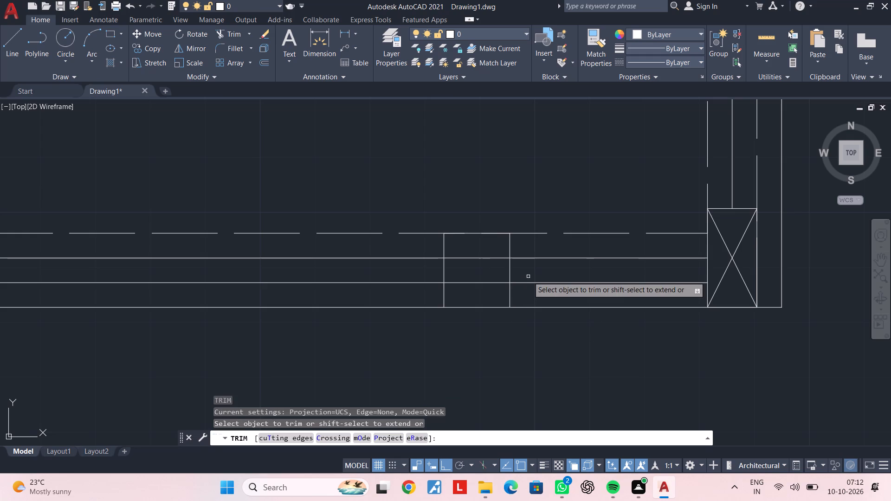
click(512, 295)
click(498, 297)
click(486, 288)
click(485, 268)
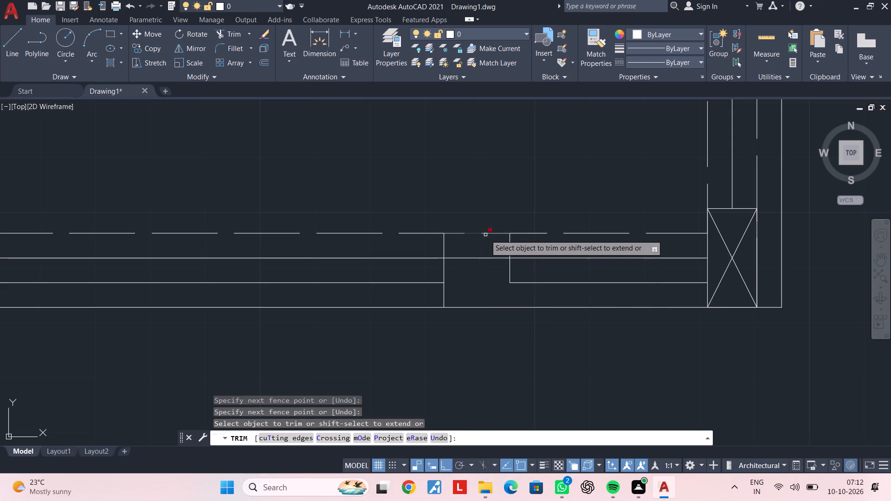
Trim the joining line, both verticals above the upper inner line, the lower inner line's left part and the upper line's column-side part.
click(485, 234)
click(522, 280)
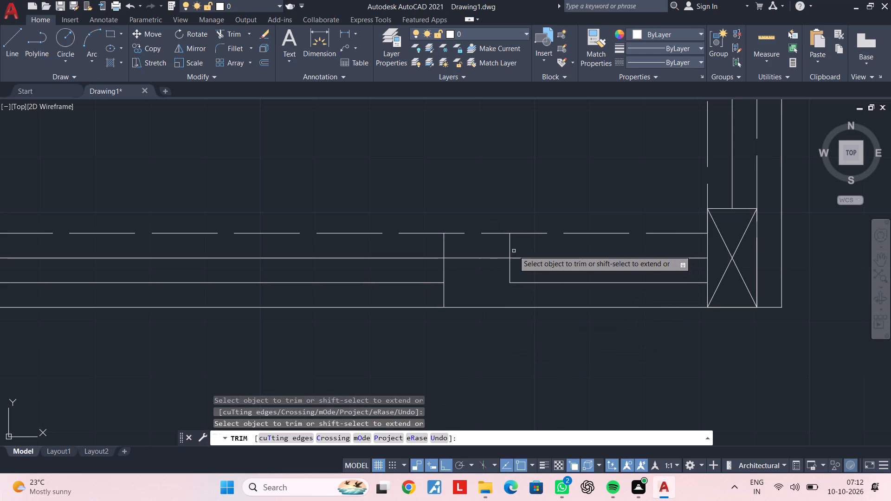
click(510, 248)
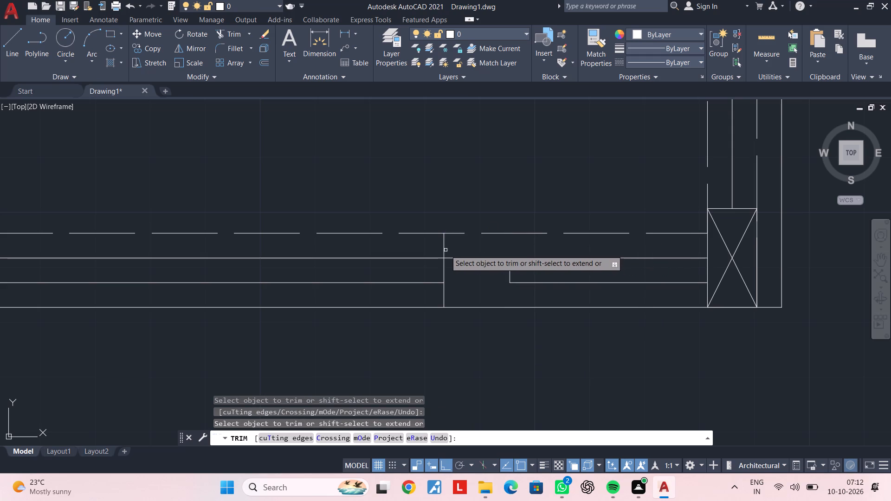
click(445, 250)
click(435, 284)
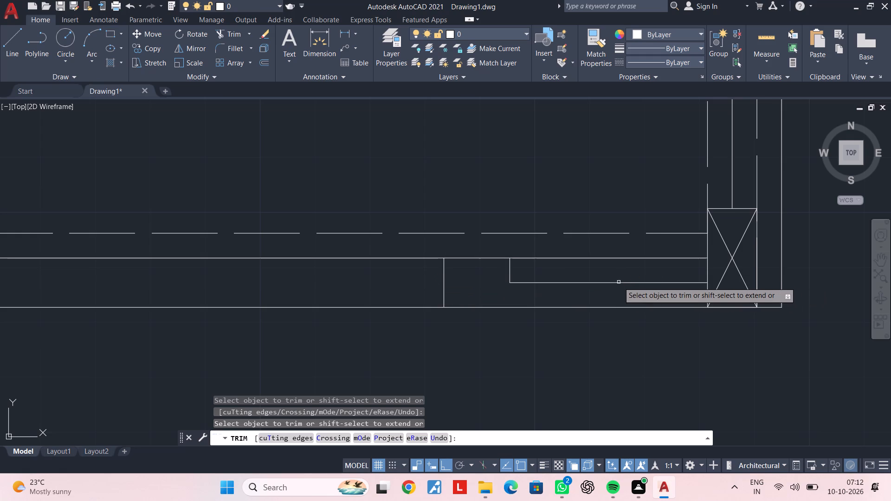
click(620, 258)
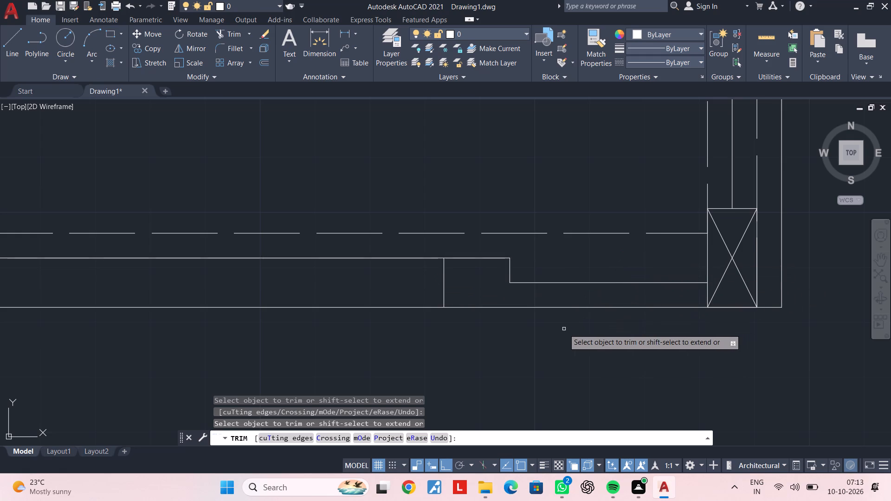
Extend the left short vertical in the bottom wall up to the dashed line.
scroll(554, 329, down, 2)
middle_drag(555, 329, 704, 317)
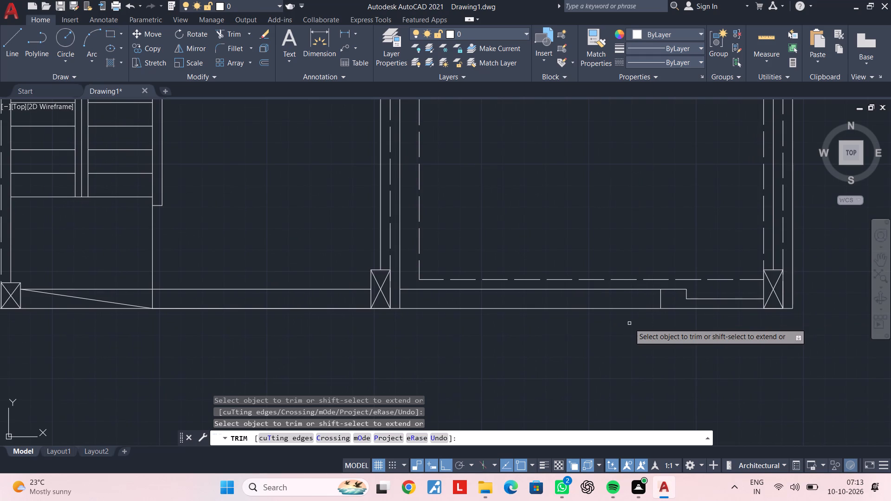
scroll(629, 323, up, 2)
middle_drag(669, 313, 582, 353)
key(Escape)
key(Escape)
key(Escape)
key(e)
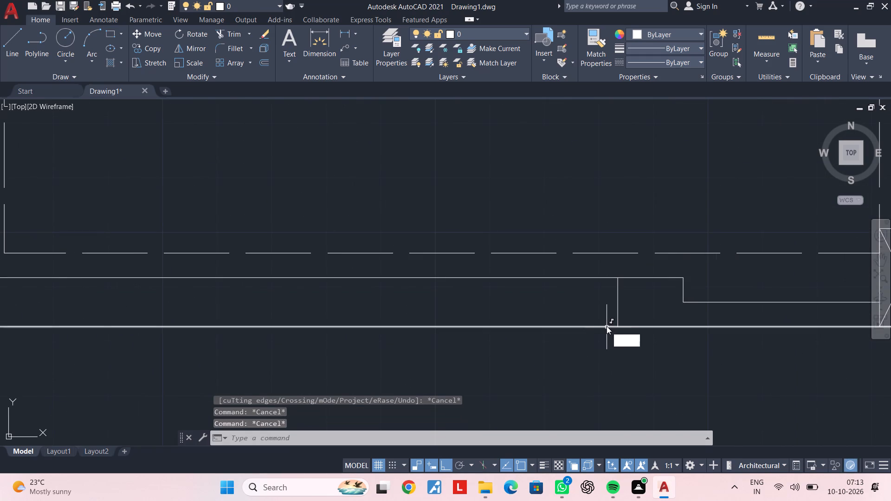
key(x)
key(space)
scroll(616, 303, down, 1)
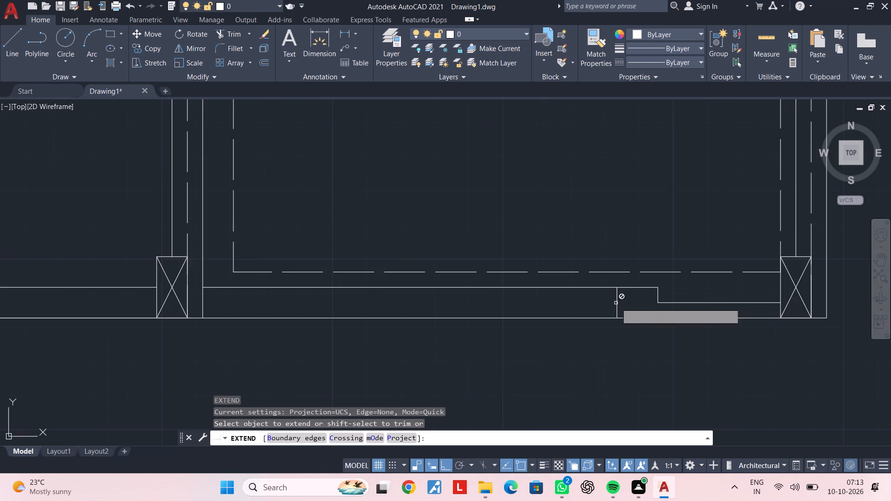
scroll(616, 299, up, 2)
click(616, 299)
key(Escape)
key(Escape)
middle_drag(590, 301, 507, 331)
key(Escape)
key(Escape)
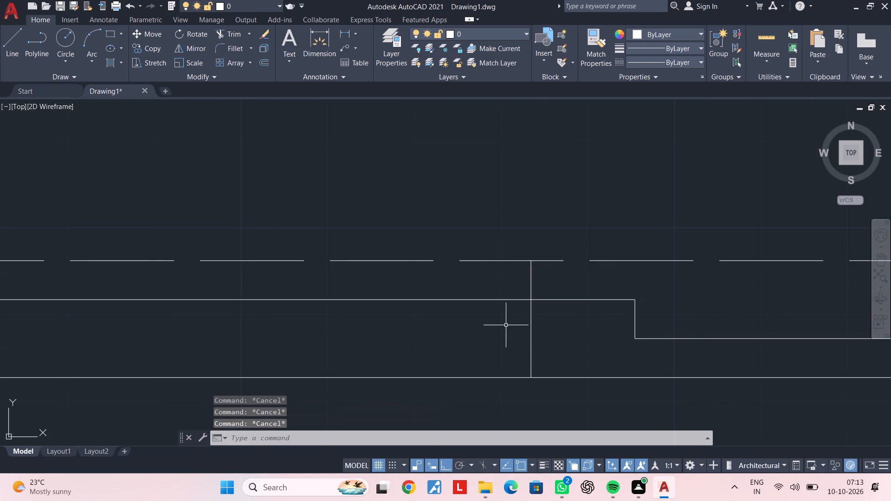
key(Escape)
key(Escape)
key(Escape)
key(Escape)
key(Escape)
key(Escape)
key(Escape)
key(Escape)
key(Escape)
key(Escape)
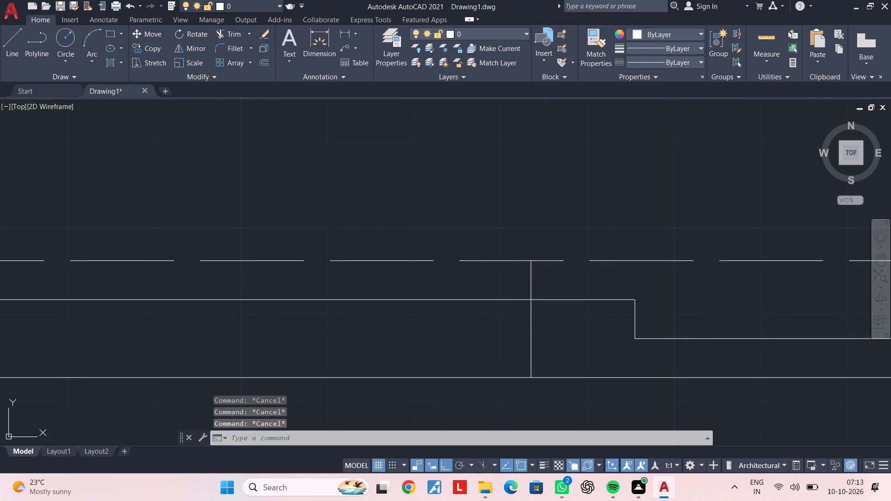
Trim away the upper inner wall line to the left of the left short vertical.
key(t)
text(r)
key(space)
click(509, 322)
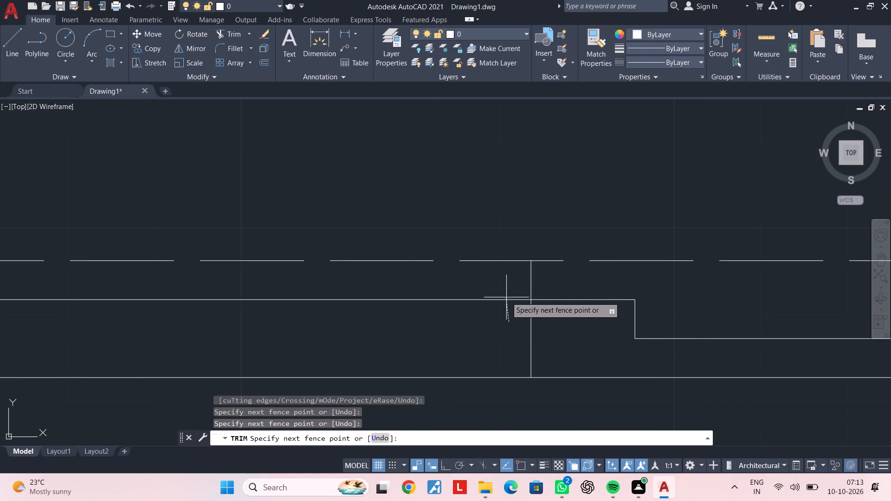
click(506, 295)
scroll(509, 321, down, 2)
middle_drag(509, 323, 458, 346)
key(Escape)
Extend the right short vertical of the stepped wall outline up to the dashed line.
scroll(512, 343, up, 2)
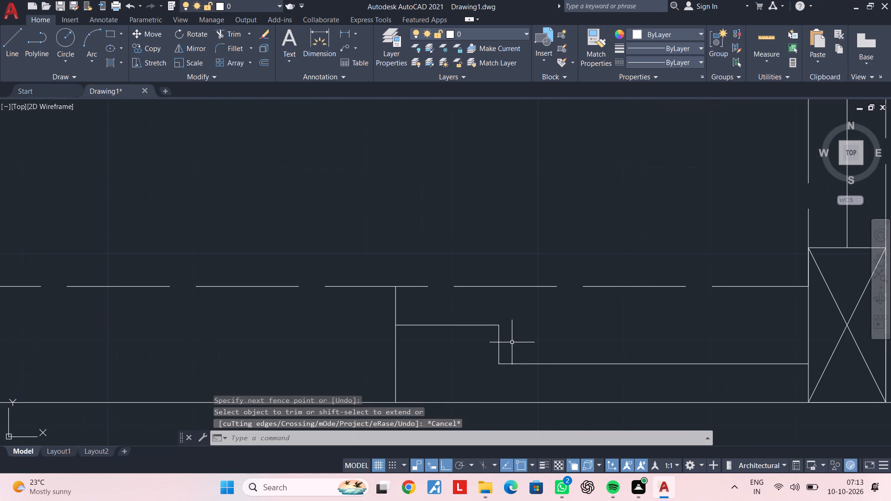
key(Escape)
key(Escape)
text(ex)
key(space)
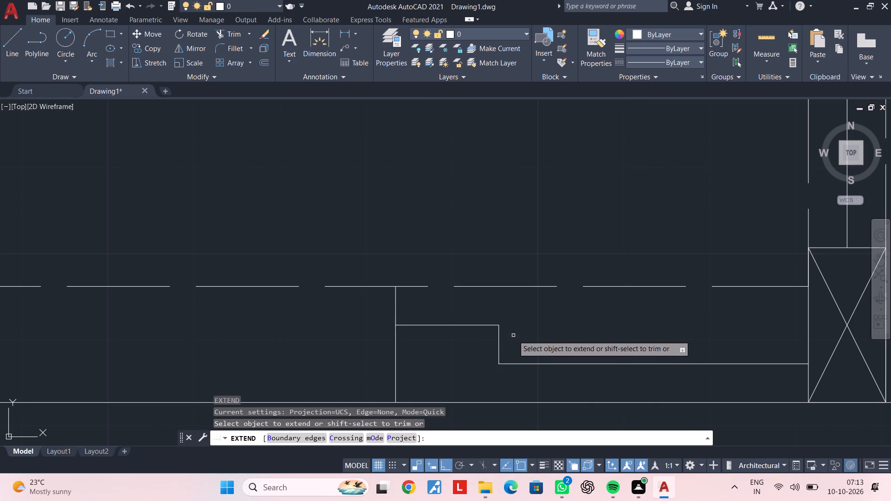
click(499, 344)
key(Escape)
key(Escape)
Move the short horizontal line between the two verticals up onto the dashed line.
click(484, 340)
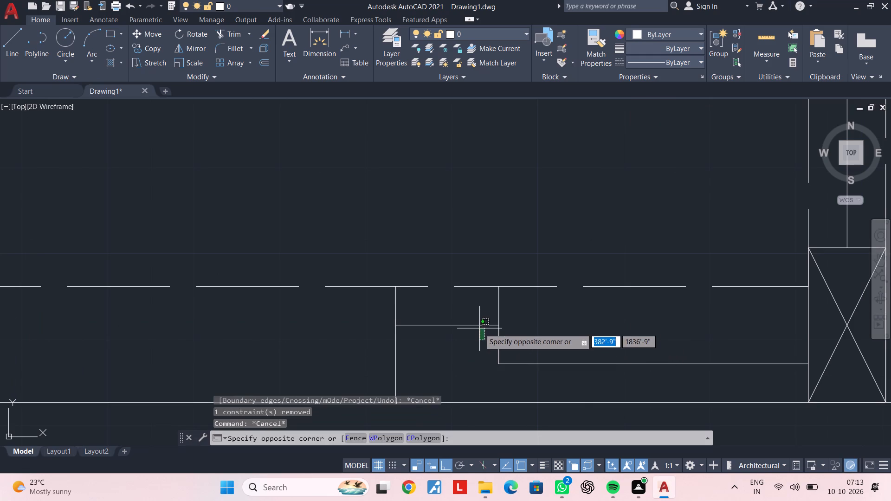
click(479, 323)
text(m)
key(space)
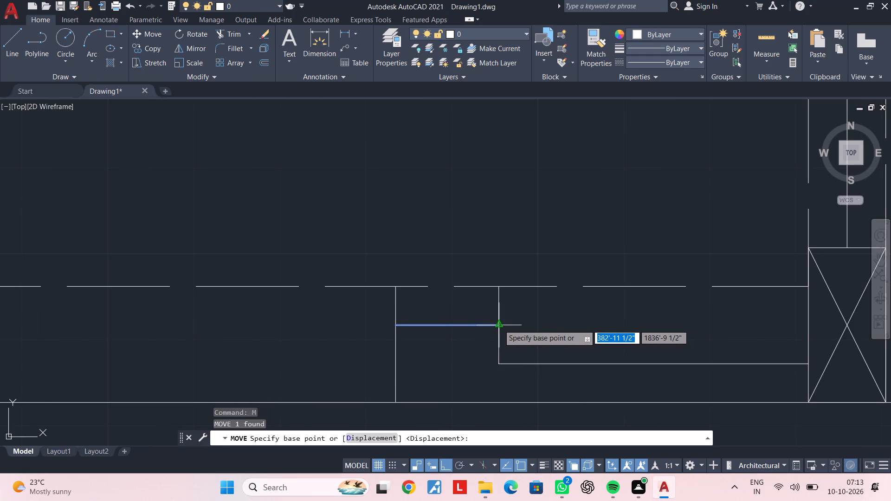
click(499, 325)
click(498, 289)
scroll(501, 312, down, 2)
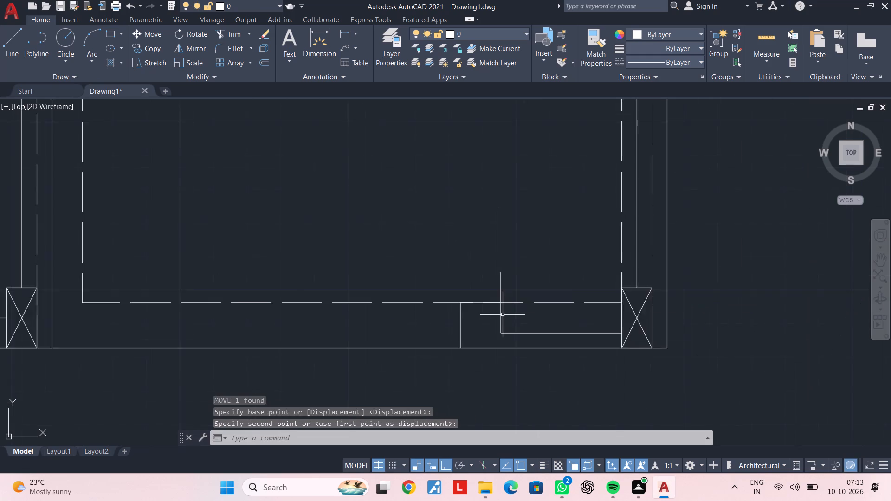
Trim the part of the right short vertical that sticks out above the dashed line.
scroll(503, 315, down, 1)
key(Escape)
key(Escape)
key(Escape)
text(tr)
key(space)
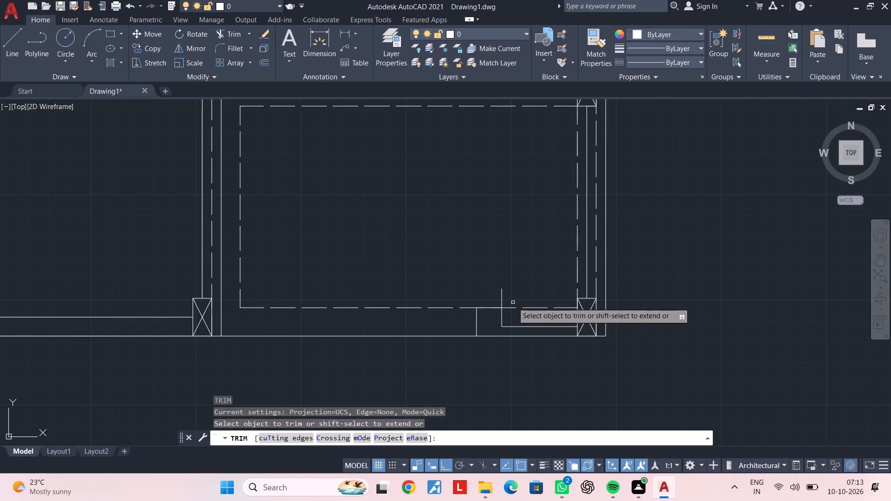
click(503, 299)
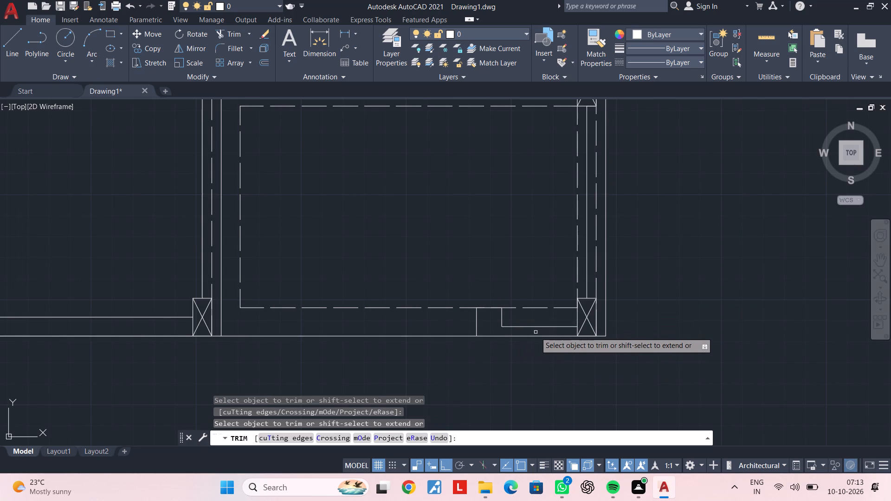
middle_drag(546, 323, 600, 276)
key(Escape)
key(Escape)
Draw a diagonal line from the dashed outline's bottom-left corner to the lower end of the left short vertical.
middle_drag(530, 307, 608, 302)
key(Escape)
key(Escape)
middle_drag(606, 279, 594, 295)
middle_drag(515, 300, 600, 285)
key(Escape)
key(Escape)
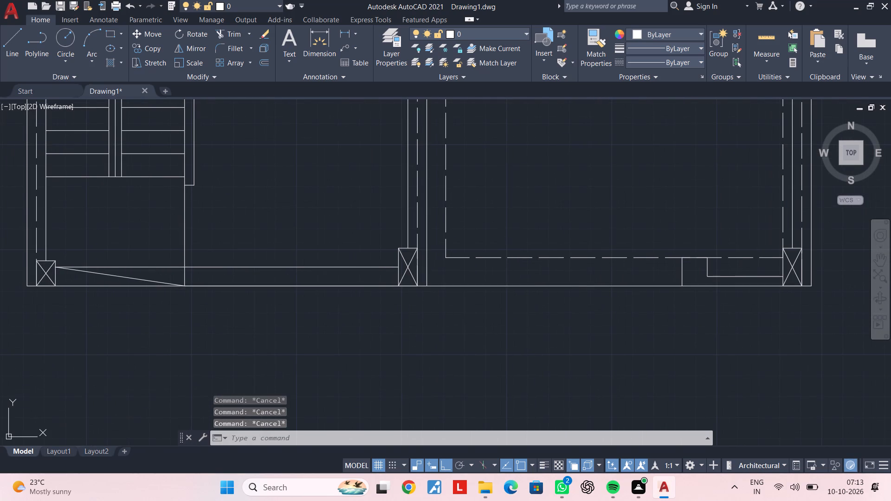
text(l)
key(space)
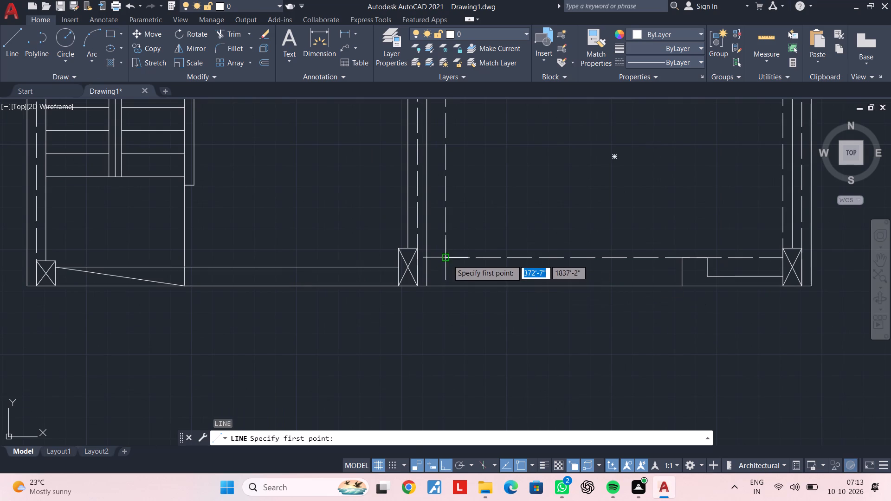
click(448, 259)
click(681, 286)
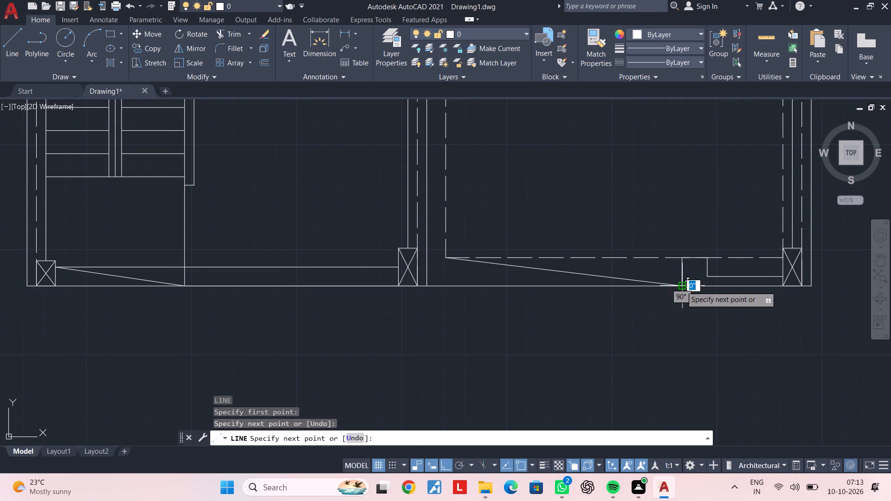
key(Escape)
Draw the crossing diagonal from the left short vertical's upper end to the outer wall line below the dashed corner.
key(space)
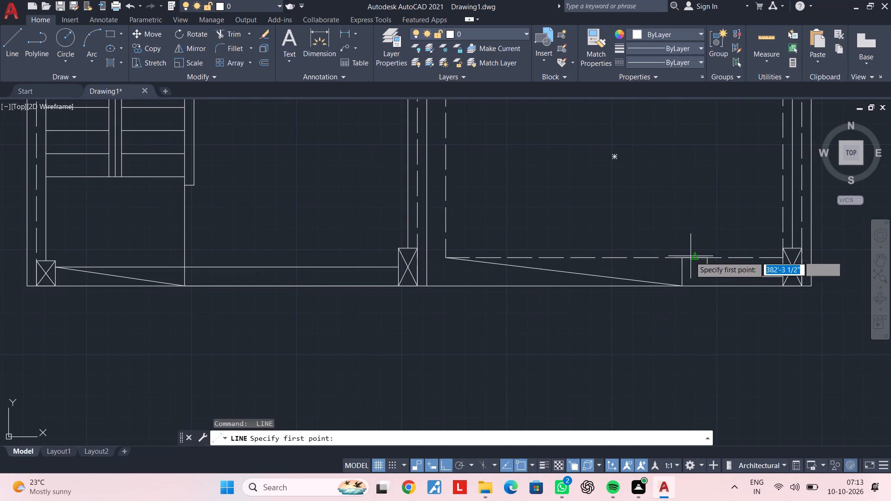
click(684, 259)
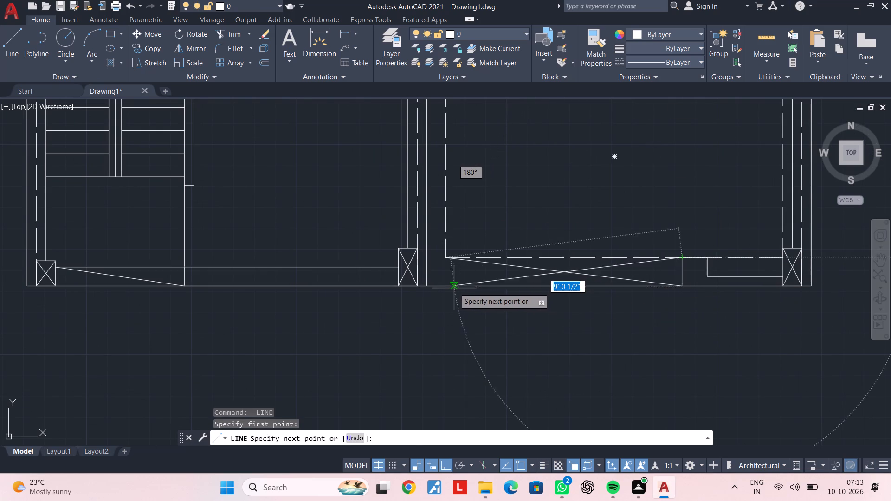
click(452, 288)
key(Escape)
key(Escape)
Draw the second diagonal across the wall segment below the staircase, from its upper right corner to the bottom-left column's lower right corner.
scroll(578, 285, down, 1)
middle_drag(581, 289, 701, 298)
middle_drag(504, 306, 659, 297)
key(space)
scroll(599, 278, up, 2)
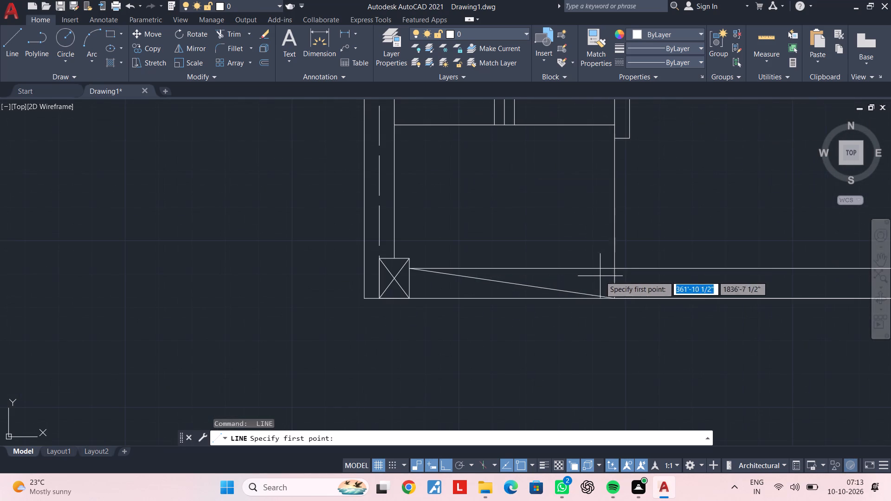
click(616, 270)
click(411, 296)
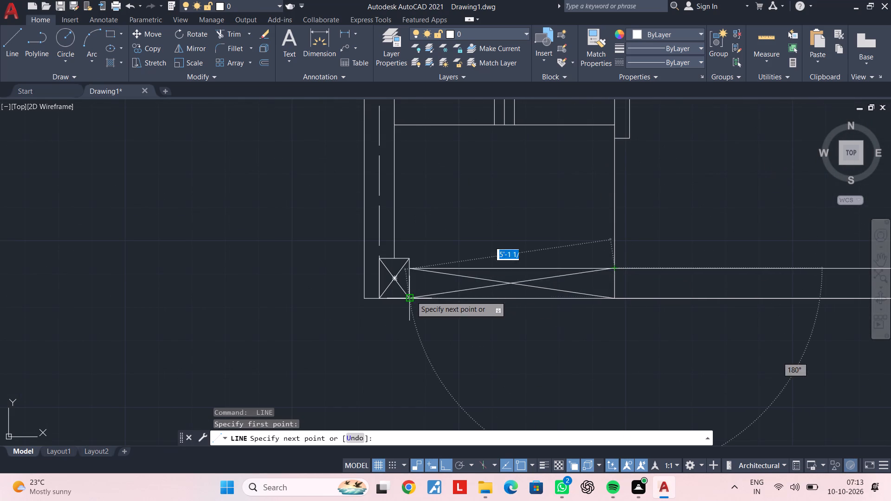
Undo the second diagonal across the wall segment below the staircase and leave the Line command.
key(ctrl+z)
key(Escape)
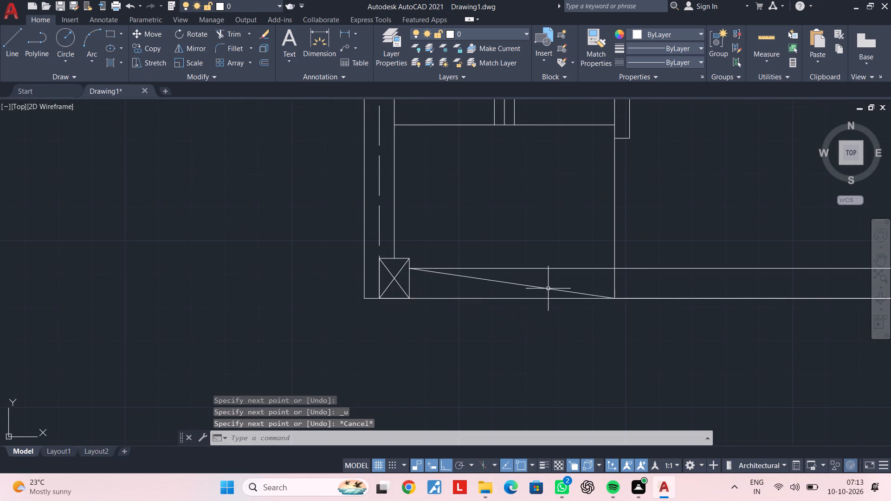
Look over the floor plan, from the bottom wall openings up to the top wall and back down.
scroll(639, 292, down, 3)
middle_drag(697, 298, 423, 291)
middle_drag(620, 310, 558, 328)
scroll(488, 315, up, 2)
middle_drag(469, 317, 588, 308)
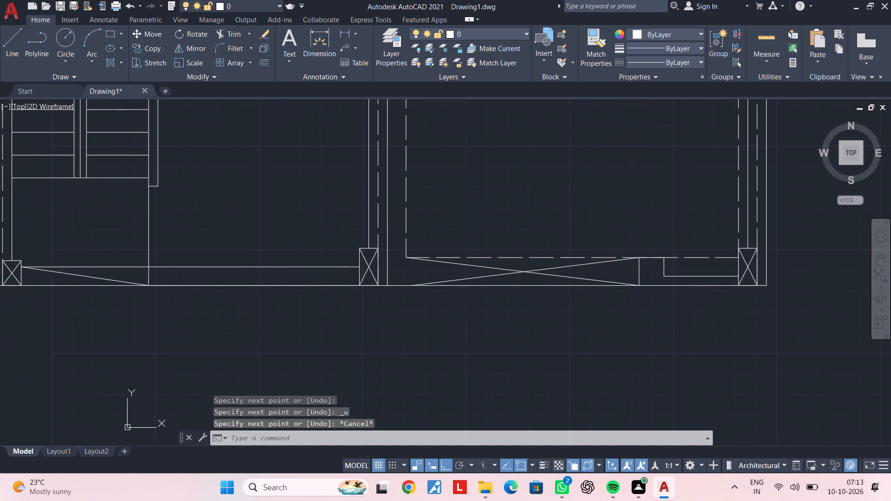
key(Escape)
middle_drag(612, 213, 562, 263)
key(Escape)
key(Escape)
key(Escape)
key(Escape)
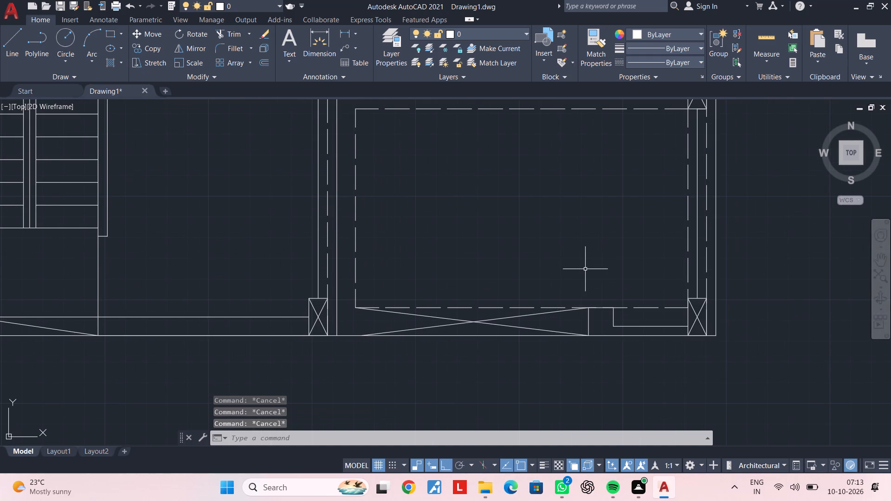
middle_drag(588, 266, 573, 303)
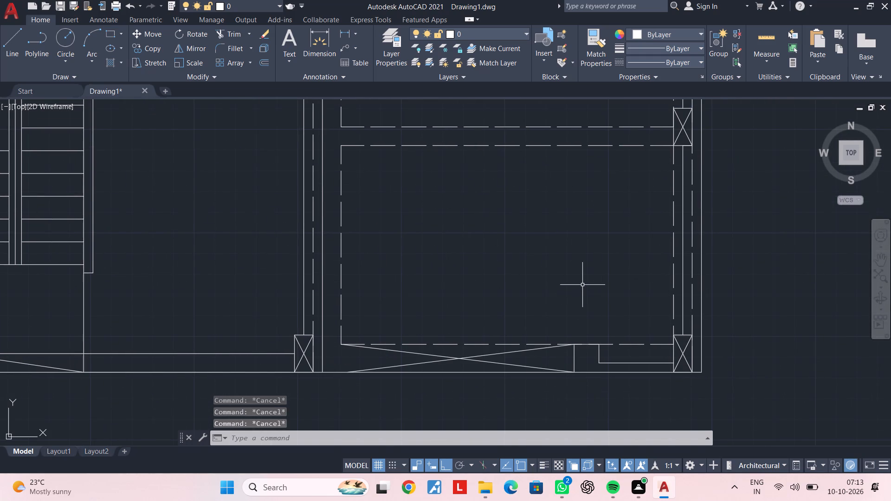
scroll(582, 285, down, 1)
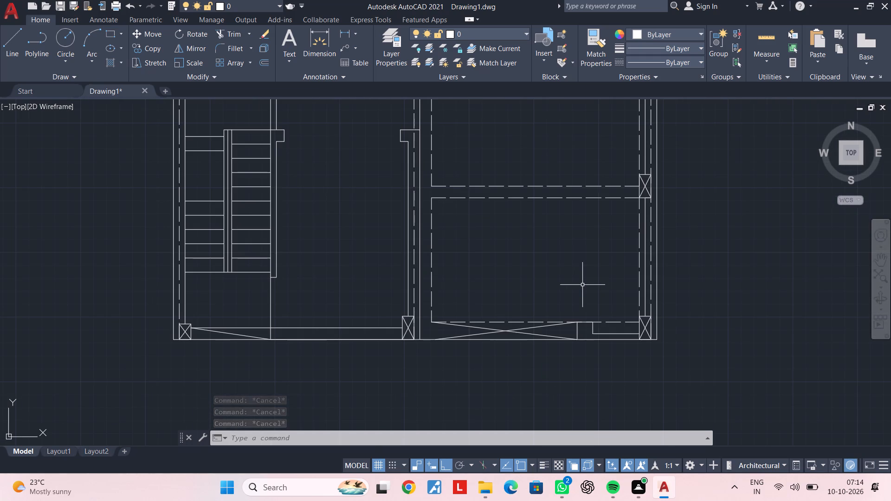
scroll(583, 282, down, 1)
middle_drag(583, 282, 588, 358)
key(Escape)
middle_drag(581, 283, 582, 311)
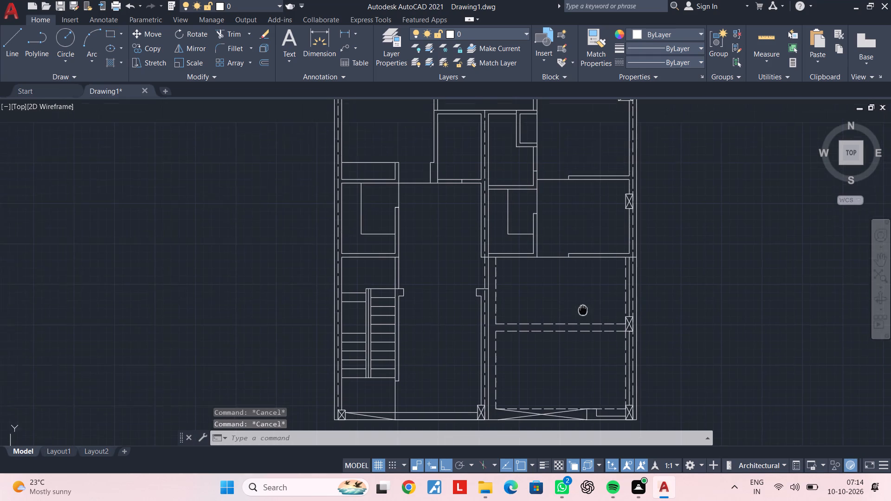
middle_drag(582, 311, 580, 320)
middle_drag(579, 300, 575, 337)
middle_drag(574, 273, 574, 286)
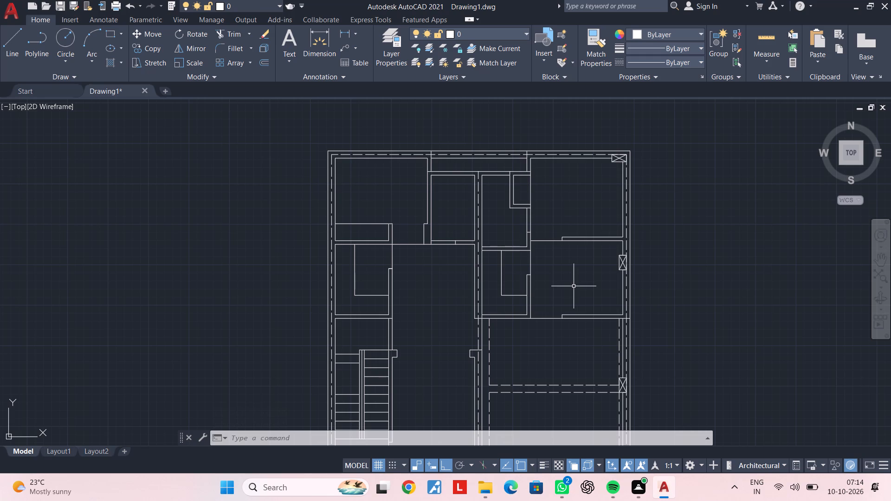
middle_drag(564, 287, 614, 192)
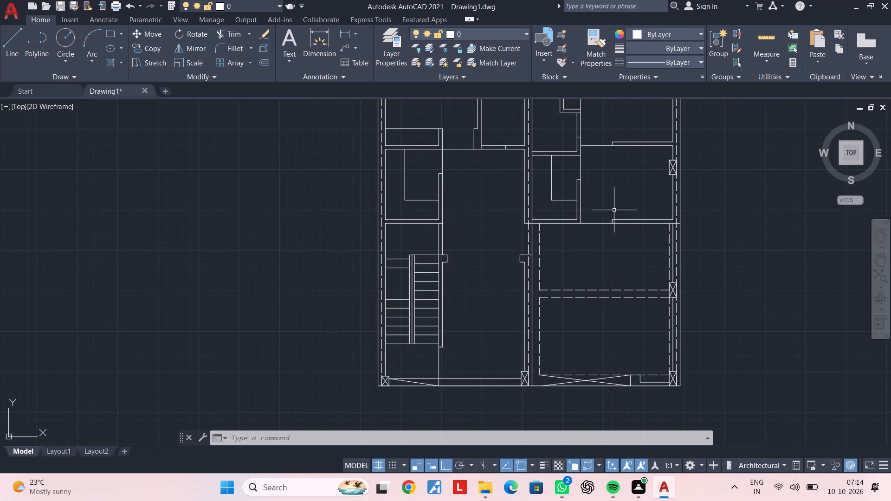
scroll(605, 222, up, 1)
middle_drag(604, 222, 582, 231)
middle_drag(549, 208, 539, 237)
scroll(526, 212, down, 1)
middle_drag(526, 212, 524, 226)
Create a new layer named "Reference line".
click(468, 35)
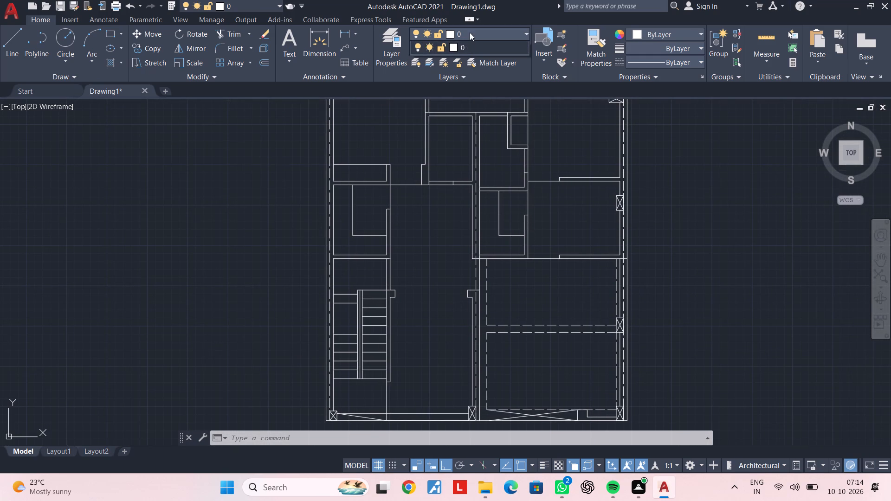
click(470, 32)
click(394, 37)
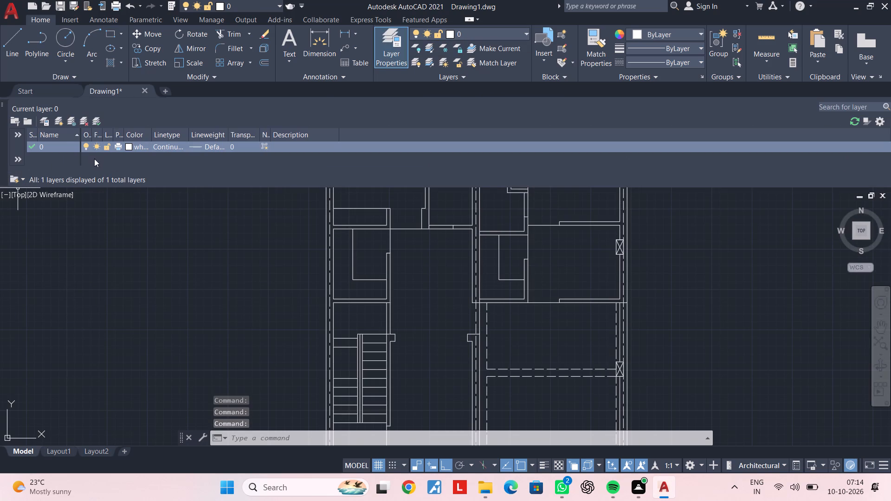
click(63, 123)
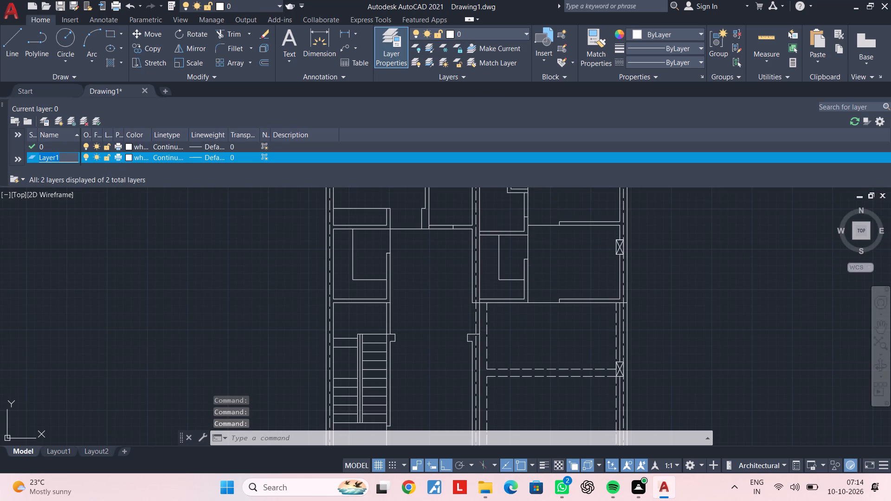
key(BackSpace)
text(re)
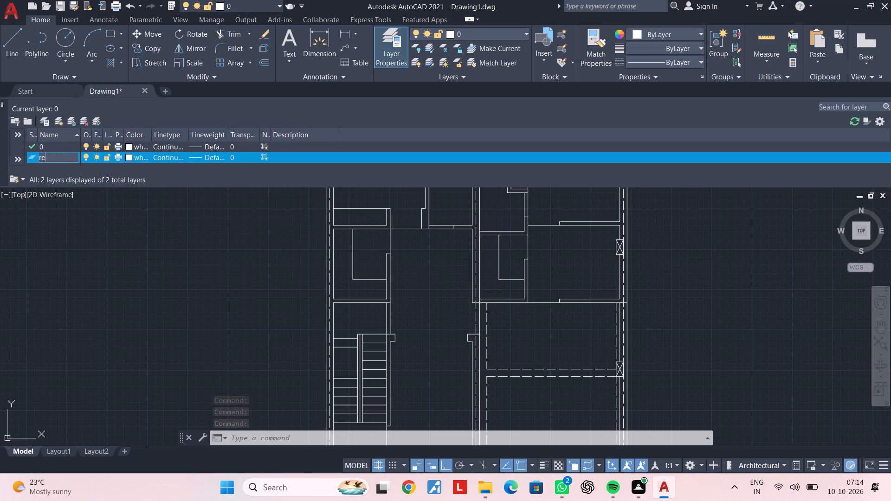
key(BackSpace)
key(BackSpace)
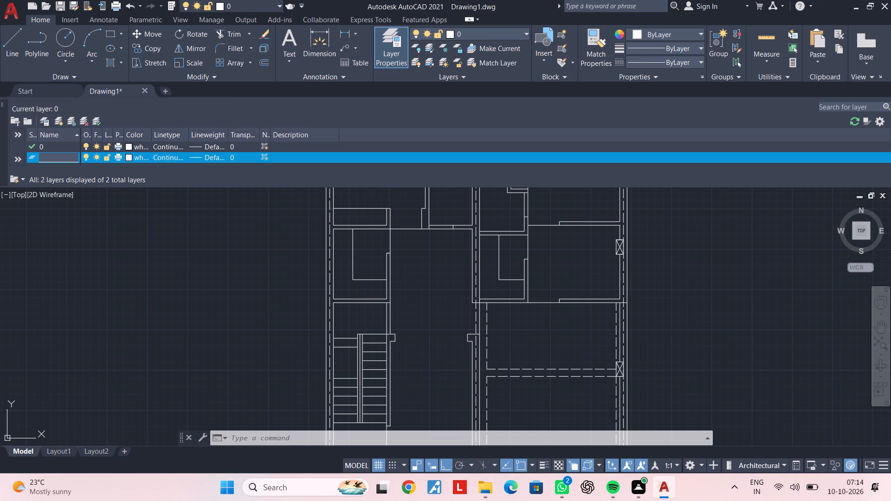
text(re)
key(BackSpace)
key(BackSpace)
key(shift+r)
key(e)
key(f)
text(erence line)
Set the Reference line layer's color to red and close the layer manager.
click(128, 156)
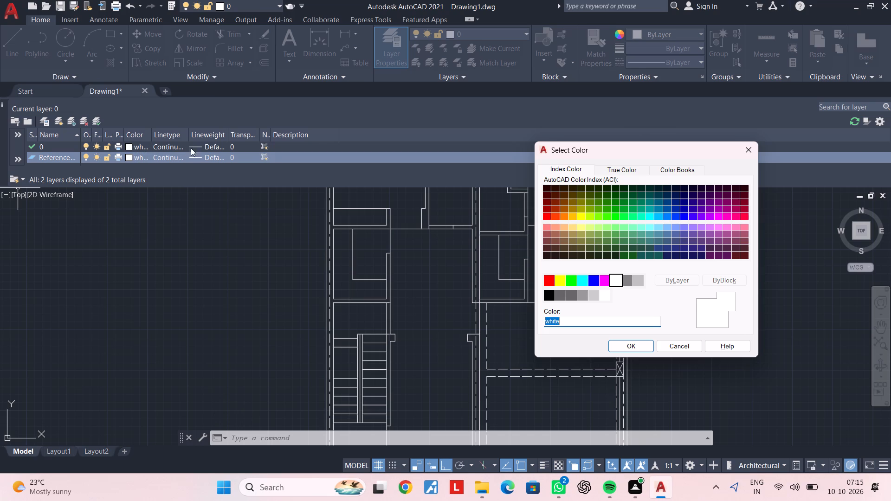
click(552, 282)
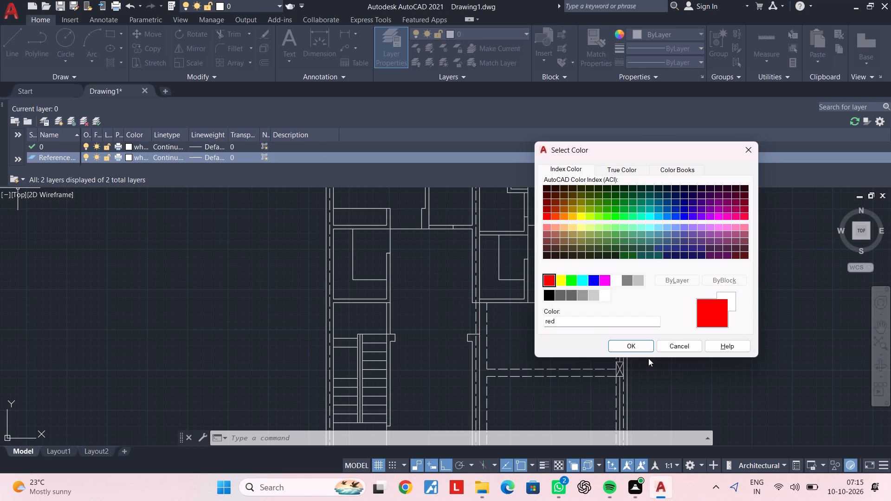
click(639, 343)
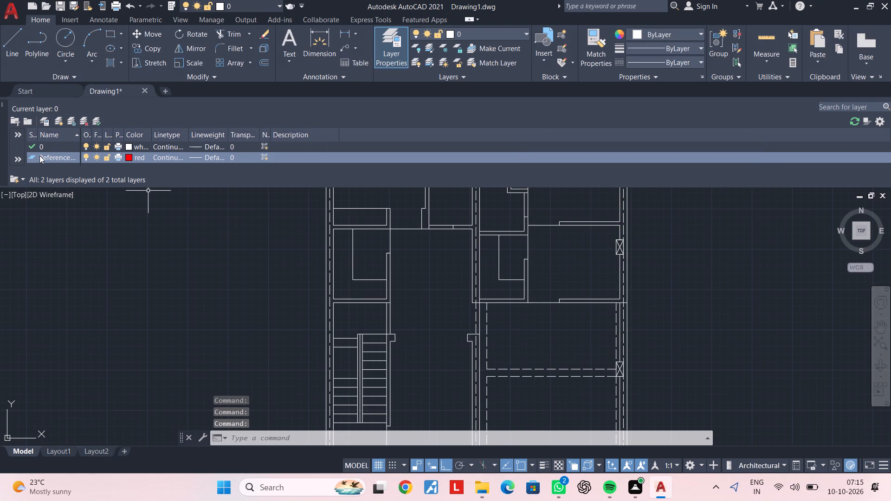
click(5, 104)
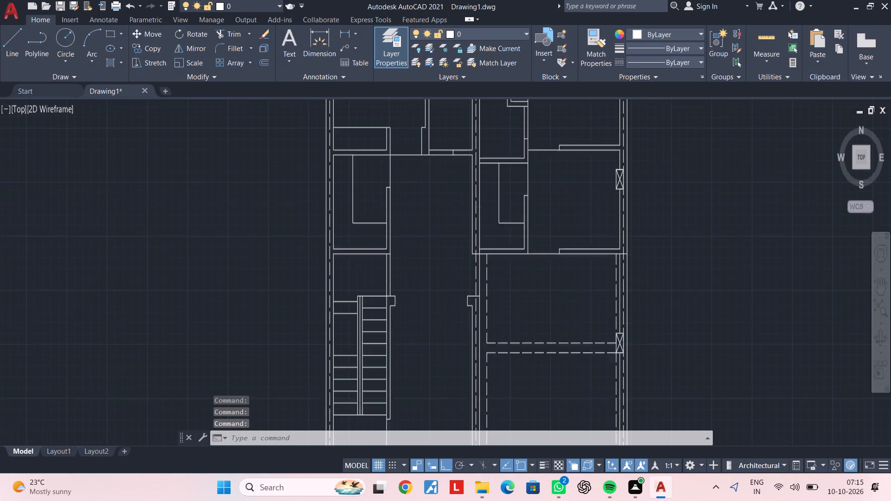
key(Escape)
key(Escape)
Make Reference line the current layer.
click(500, 31)
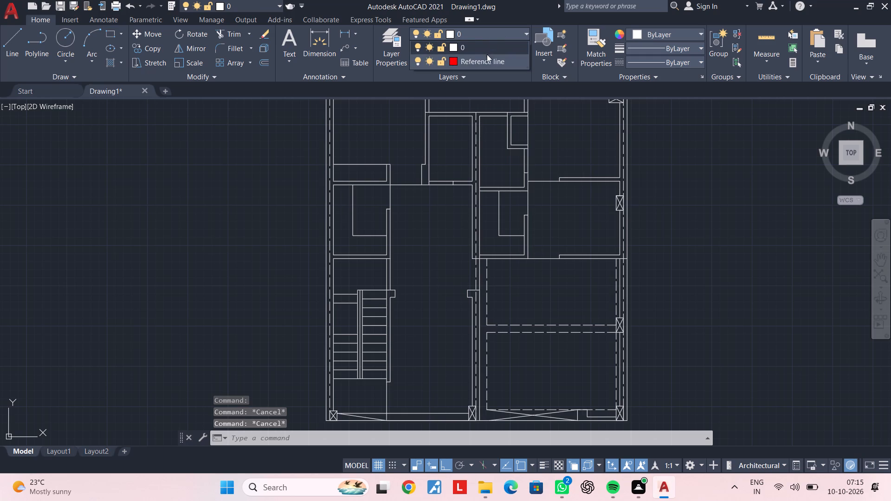
click(484, 61)
key(Escape)
Move the dashed outline that runs inside the plan's outer wall onto the Reference line layer.
scroll(493, 167, down, 2)
middle_drag(493, 167, 497, 221)
scroll(510, 183, up, 2)
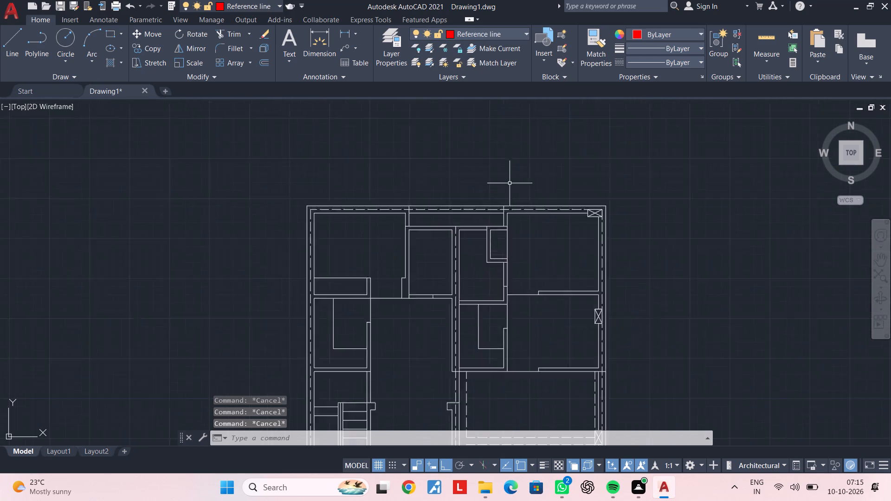
scroll(510, 183, up, 1)
click(509, 225)
scroll(509, 225, down, 3)
middle_drag(509, 225, 515, 192)
click(464, 35)
click(468, 60)
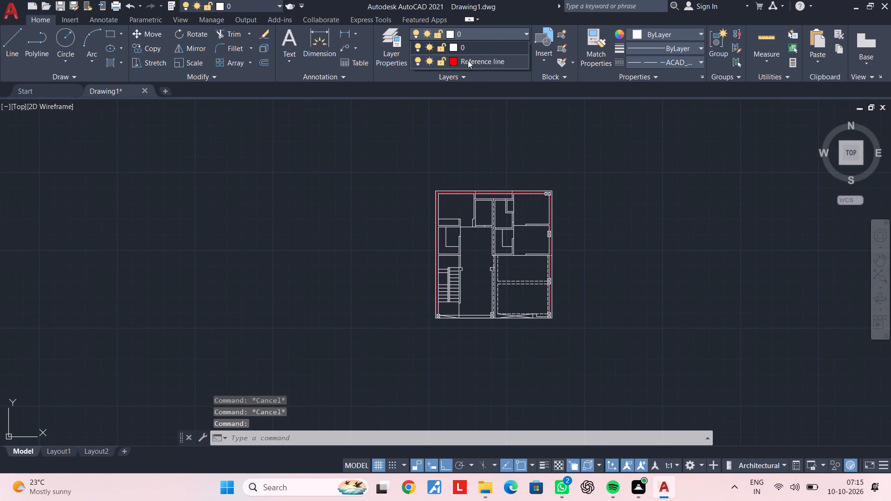
key(Escape)
key(Escape)
key(Escape)
Match the red dashed perimeter's properties onto the central dashed vertical line and the two dashed outlines in the plan's lower-right area.
scroll(512, 204, up, 3)
middle_drag(574, 189, 573, 189)
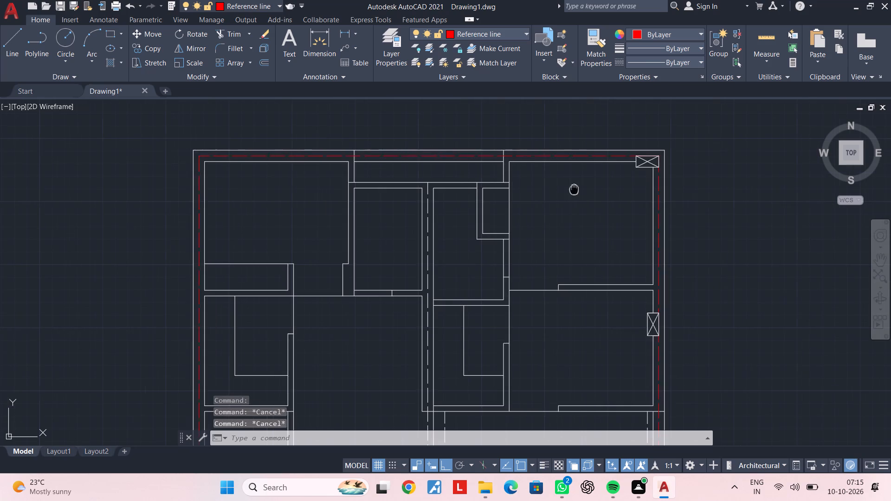
middle_drag(573, 189, 490, 188)
key(Escape)
key(Escape)
key(m)
text(a)
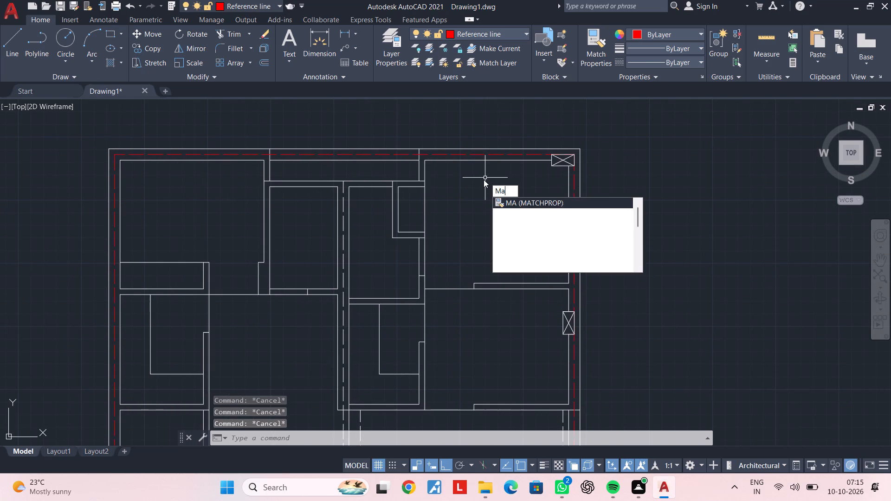
key(space)
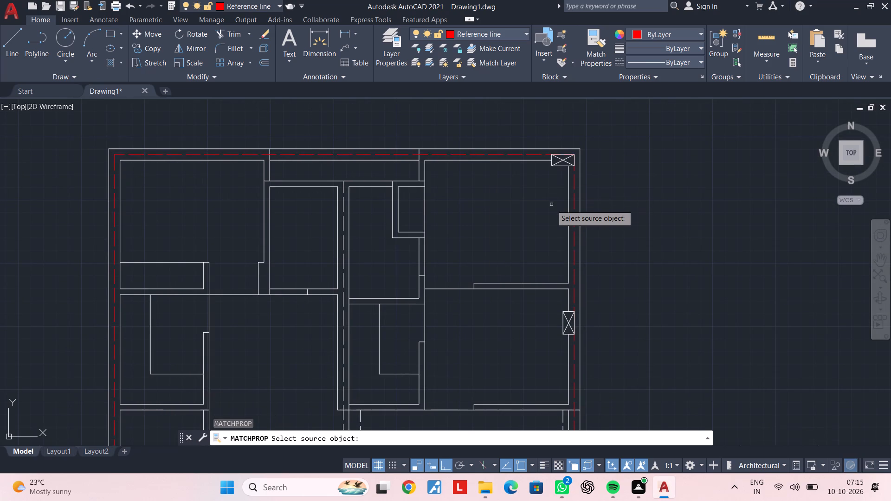
click(575, 193)
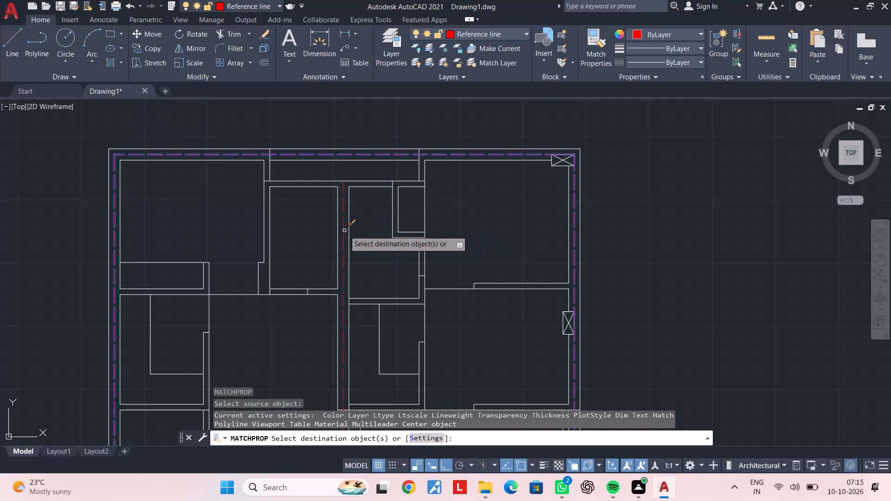
click(344, 231)
middle_drag(459, 244, 486, 135)
middle_drag(518, 295, 541, 169)
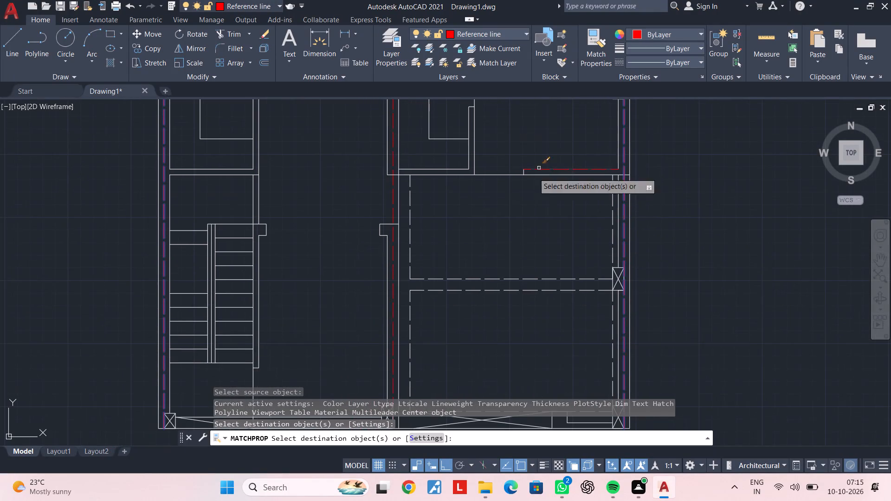
click(423, 279)
click(421, 290)
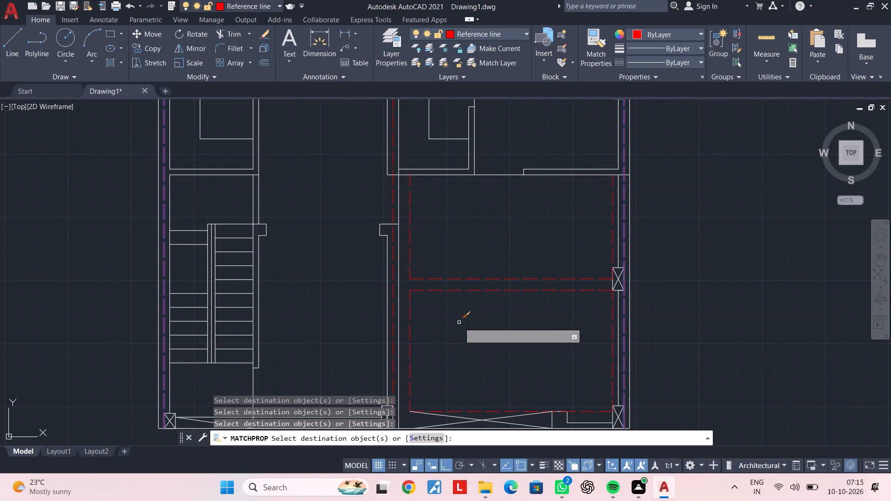
middle_drag(464, 320, 516, 238)
middle_drag(509, 272, 508, 308)
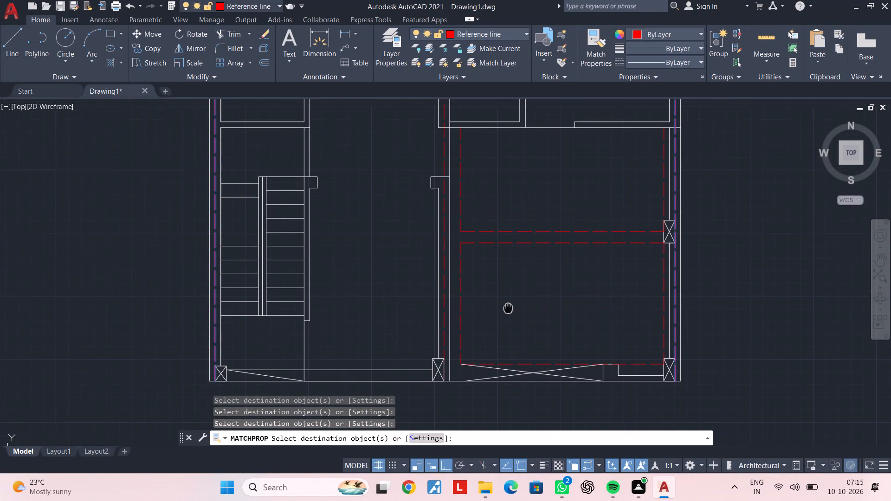
middle_drag(508, 308, 508, 308)
key(Escape)
key(Escape)
key(Escape)
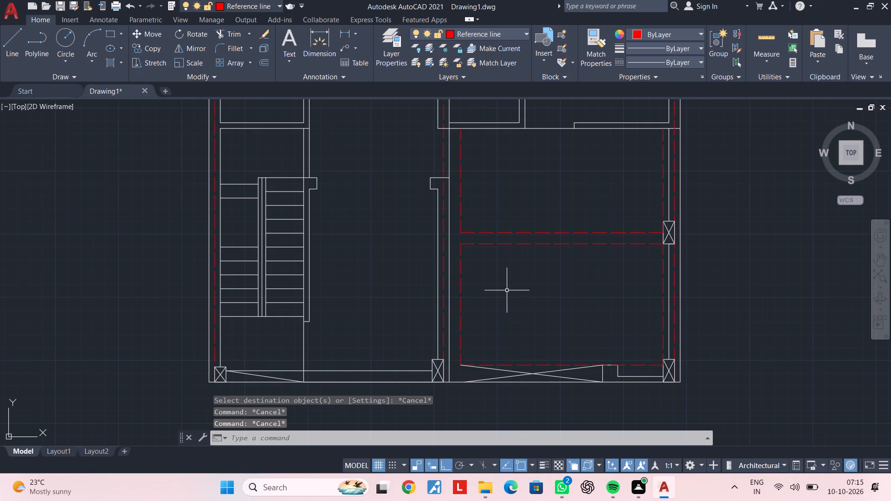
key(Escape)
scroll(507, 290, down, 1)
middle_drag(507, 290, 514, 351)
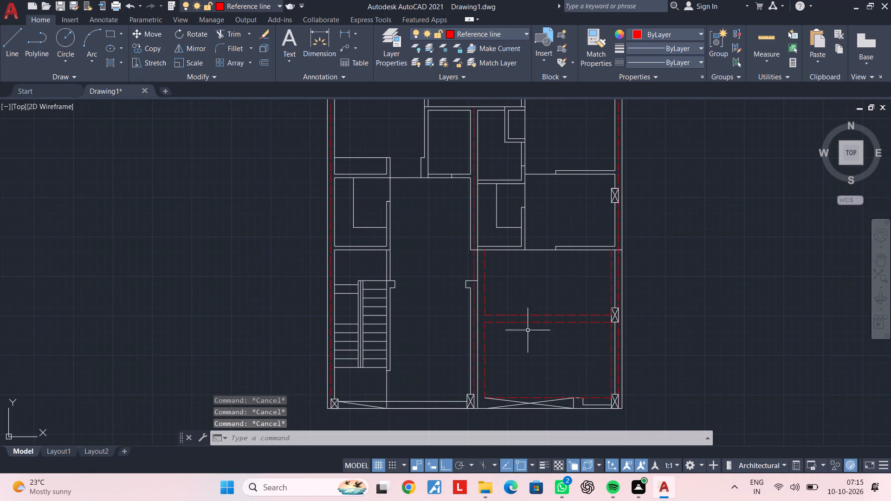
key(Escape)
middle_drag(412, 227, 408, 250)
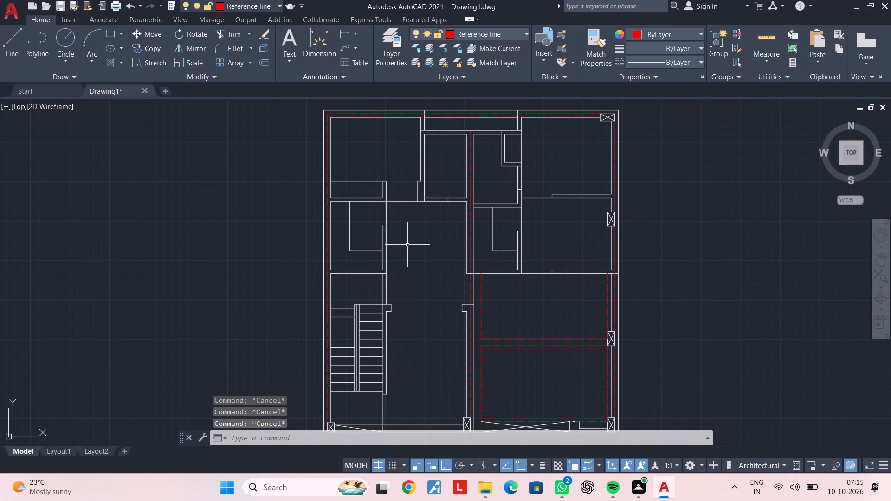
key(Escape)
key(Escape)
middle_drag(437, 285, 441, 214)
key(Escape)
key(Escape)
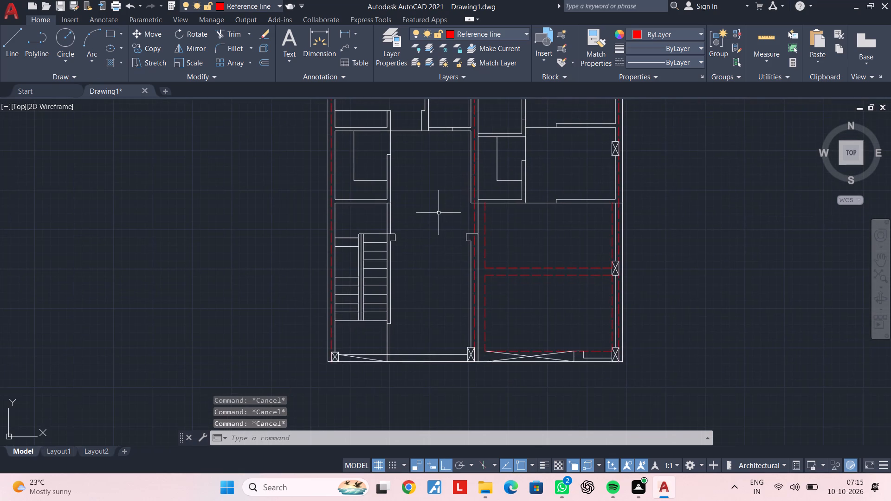
Match the red dashed outline's properties onto the line across the central wall's gap and the two wall lines just above the staircase.
scroll(439, 213, up, 2)
middle_drag(443, 212, 413, 235)
key(Escape)
key(Escape)
key(Escape)
key(Escape)
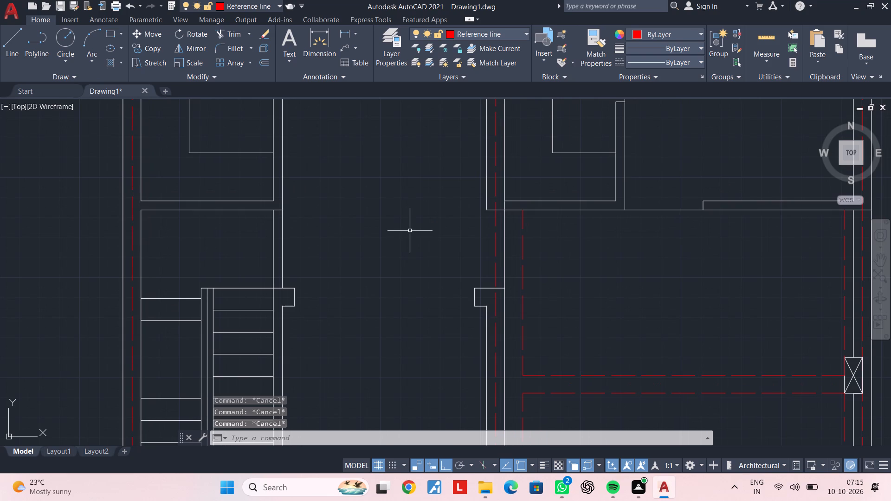
text(ma)
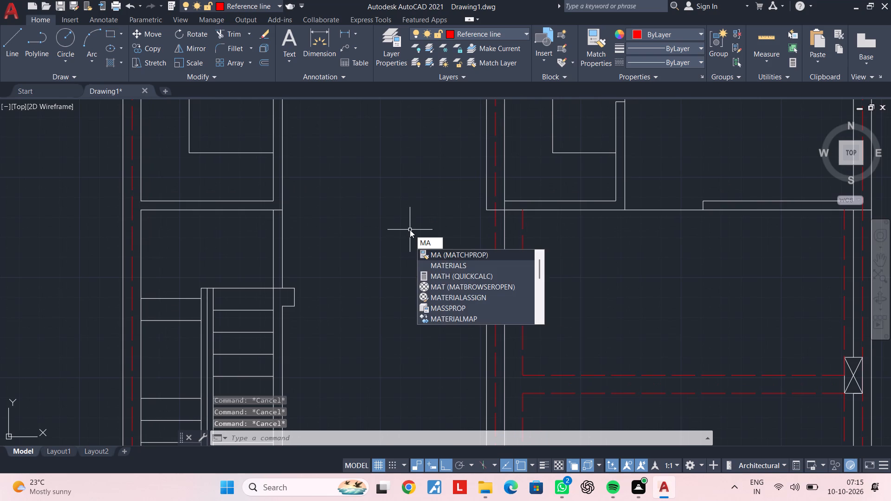
key(space)
click(521, 255)
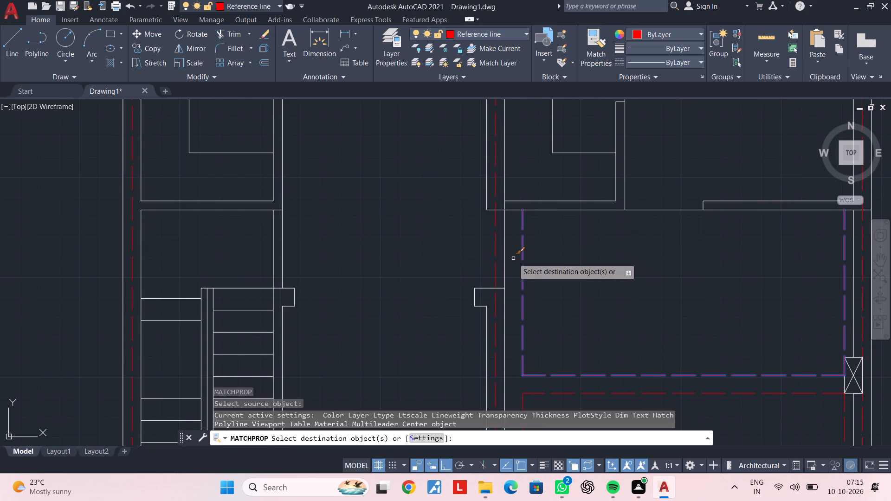
click(504, 259)
middle_drag(433, 233, 496, 228)
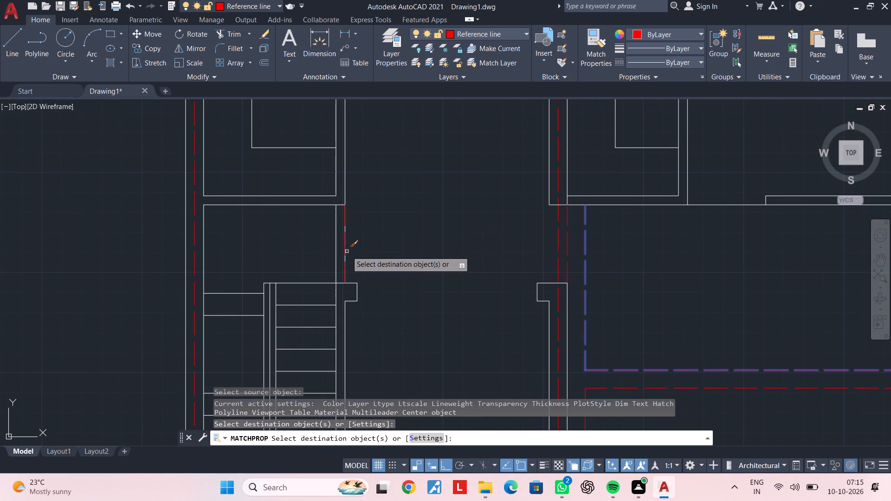
click(345, 250)
click(336, 250)
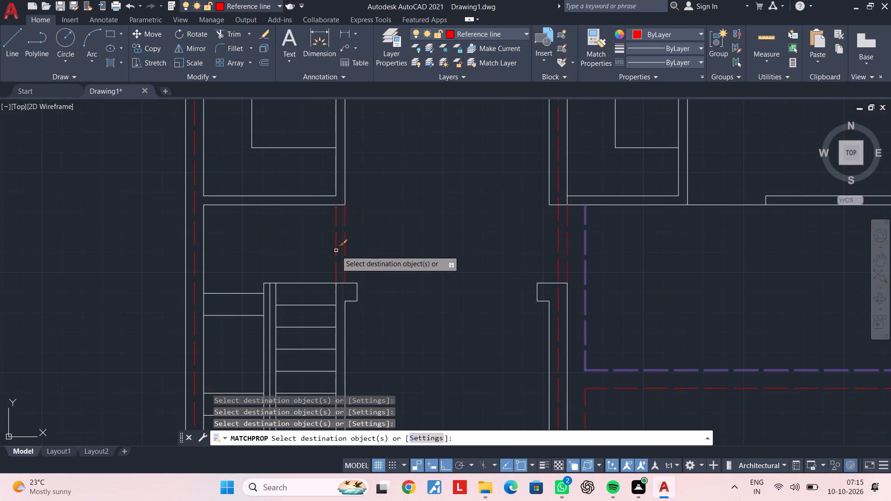
Match the red dashed properties onto the opening lines of the two right-hand rooms and the upper central room's door opening.
scroll(422, 239, down, 1)
middle_drag(423, 239, 401, 298)
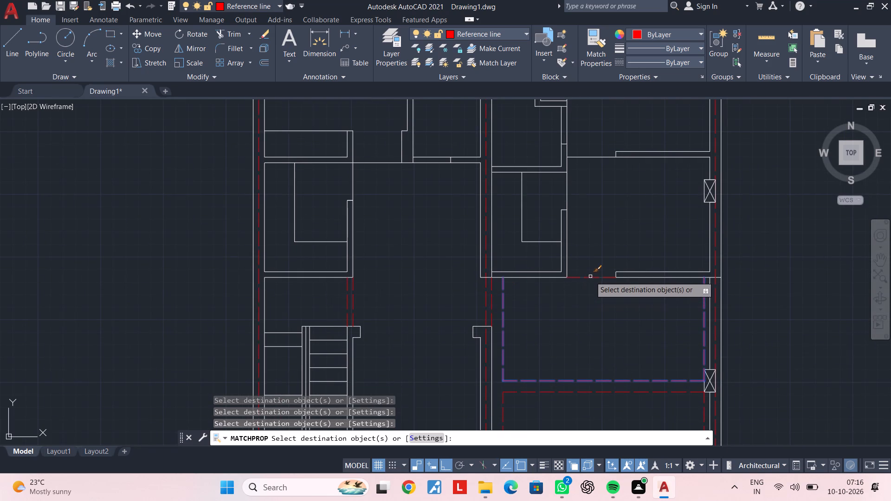
click(590, 276)
middle_drag(590, 197, 588, 269)
click(587, 229)
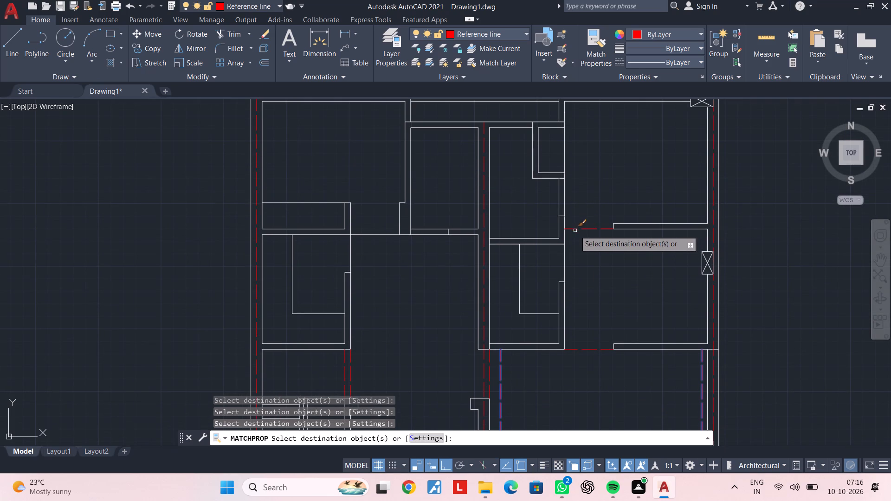
middle_drag(582, 242, 598, 309)
scroll(591, 269, up, 2)
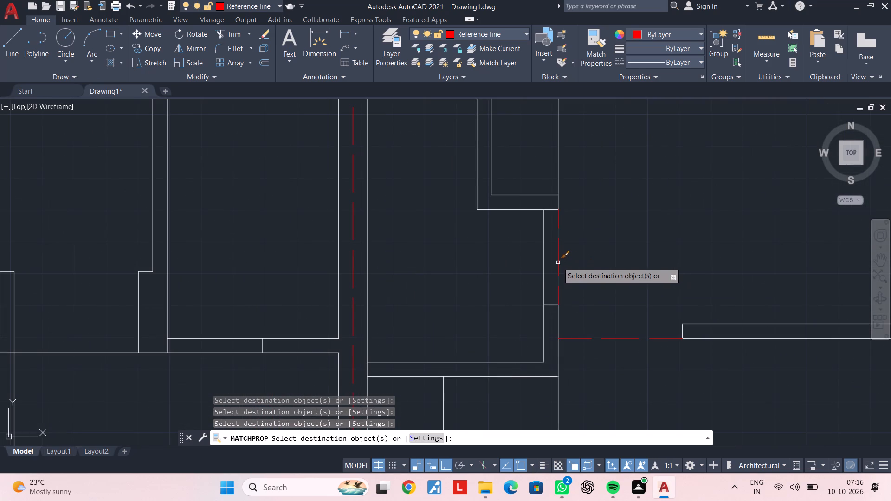
click(558, 263)
Match the red dashed properties onto the two horizontal opening lines left of the central wall and both lower small rooms' vertical door-opening lines.
middle_drag(445, 261, 744, 250)
middle_drag(503, 261, 634, 229)
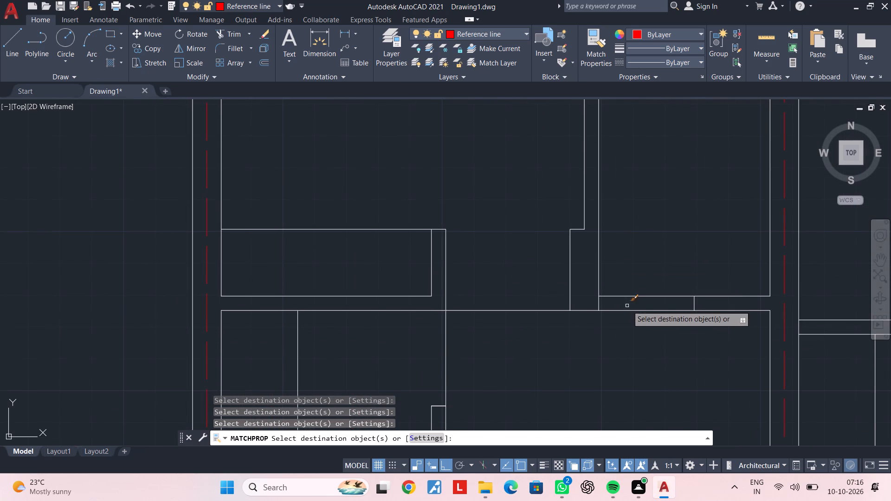
click(627, 310)
click(527, 310)
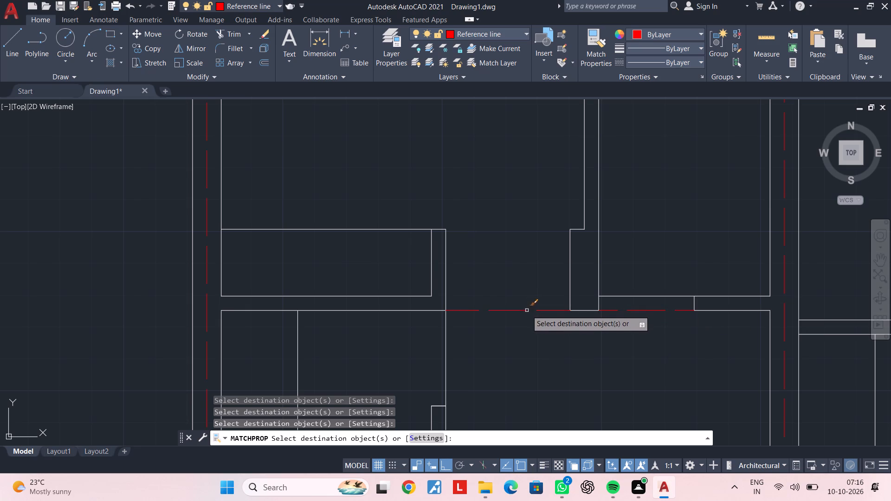
scroll(519, 276, down, 1)
middle_drag(519, 276, 529, 215)
click(484, 266)
middle_drag(678, 274, 451, 258)
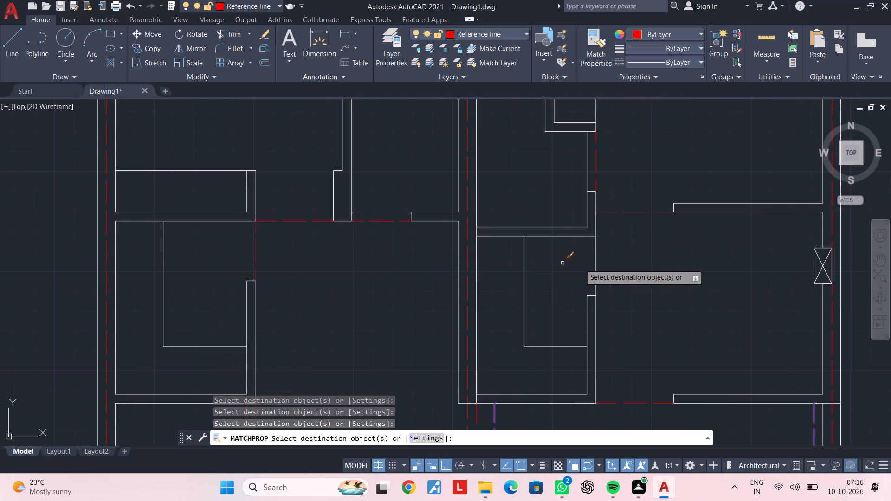
click(596, 262)
middle_drag(625, 248, 617, 348)
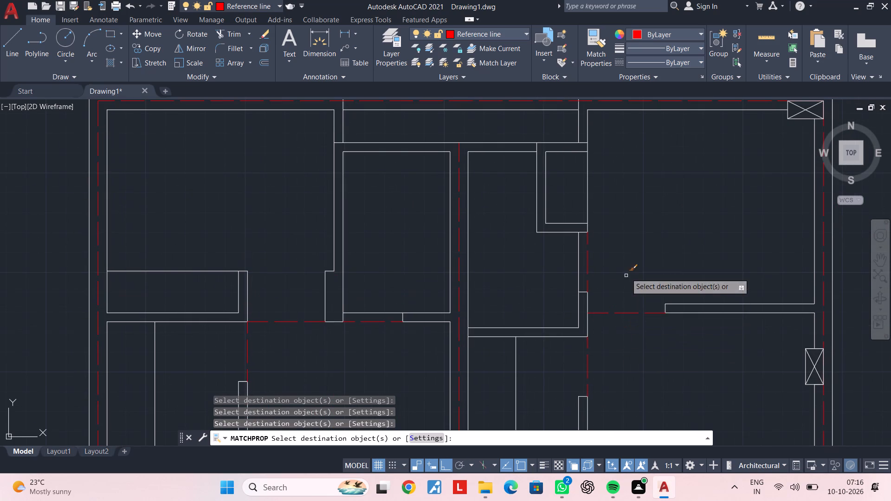
middle_drag(620, 214, 619, 234)
key(Escape)
key(Escape)
key(Escape)
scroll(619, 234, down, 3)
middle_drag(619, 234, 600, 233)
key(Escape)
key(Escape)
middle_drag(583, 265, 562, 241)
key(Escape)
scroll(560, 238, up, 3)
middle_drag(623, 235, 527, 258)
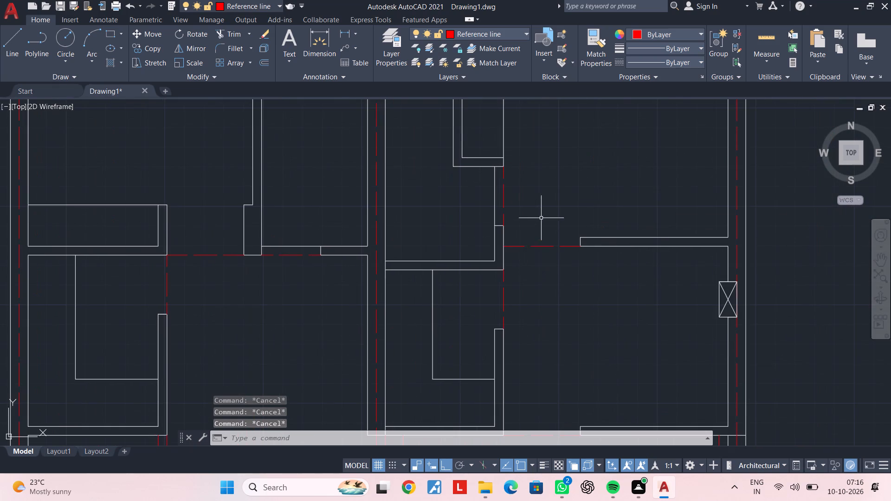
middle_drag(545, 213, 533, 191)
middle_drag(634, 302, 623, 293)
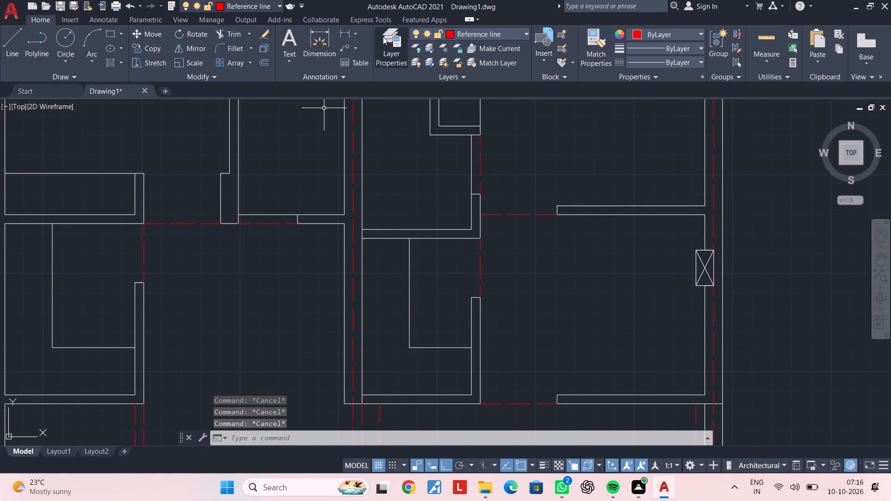
Create a layer named column with green index color 102 and close the layer manager.
click(389, 37)
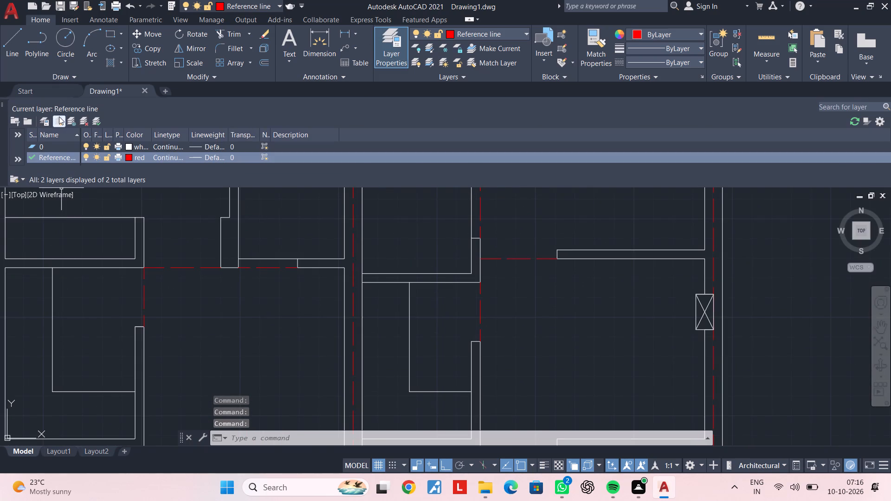
click(59, 116)
key(BackSpace)
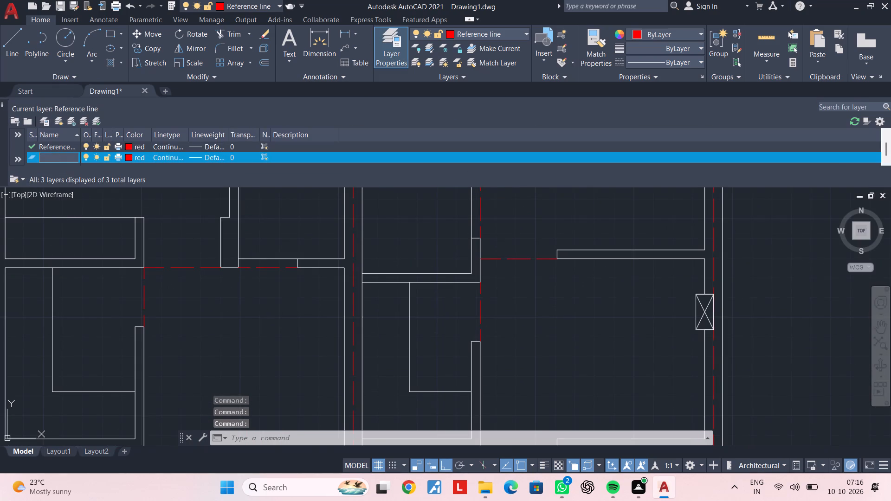
text(column)
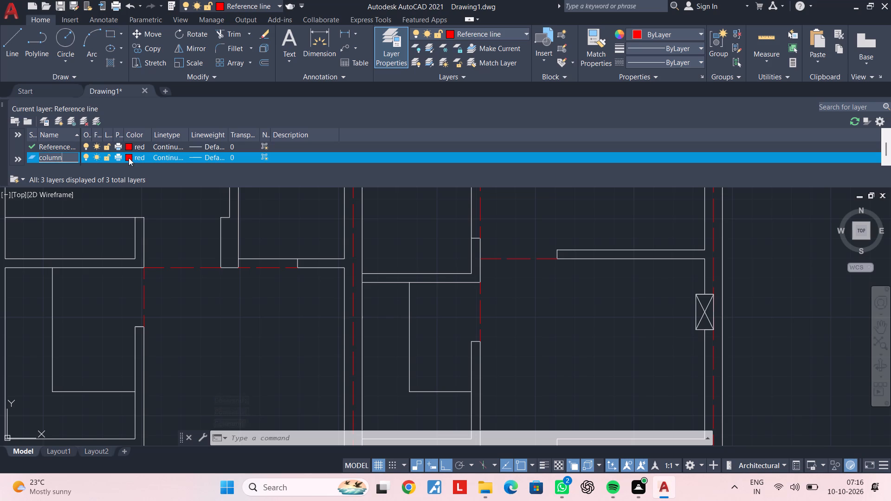
click(129, 158)
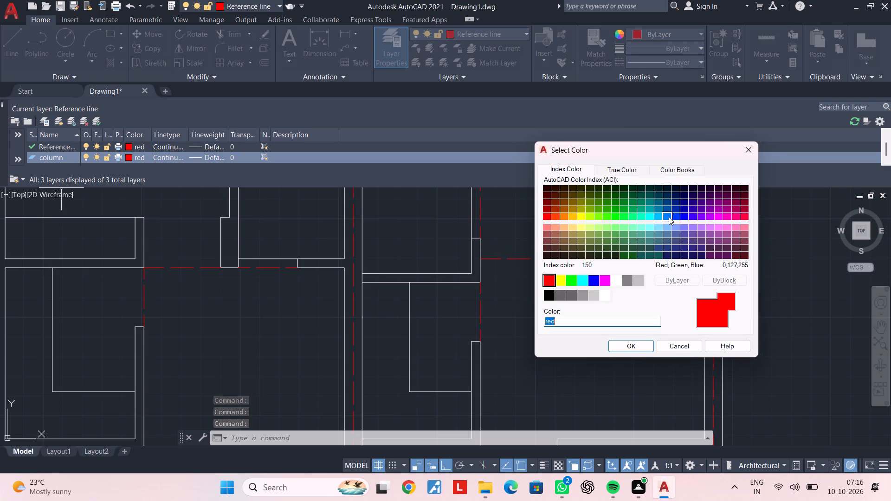
click(639, 218)
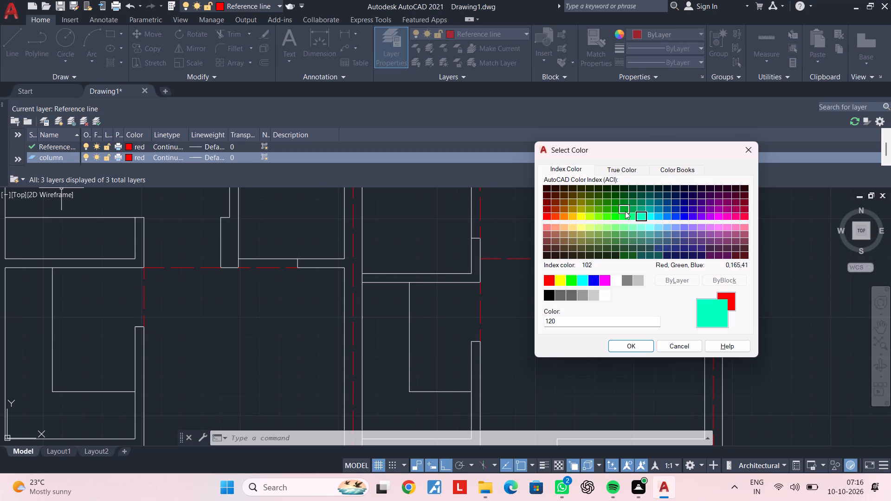
click(625, 211)
click(639, 342)
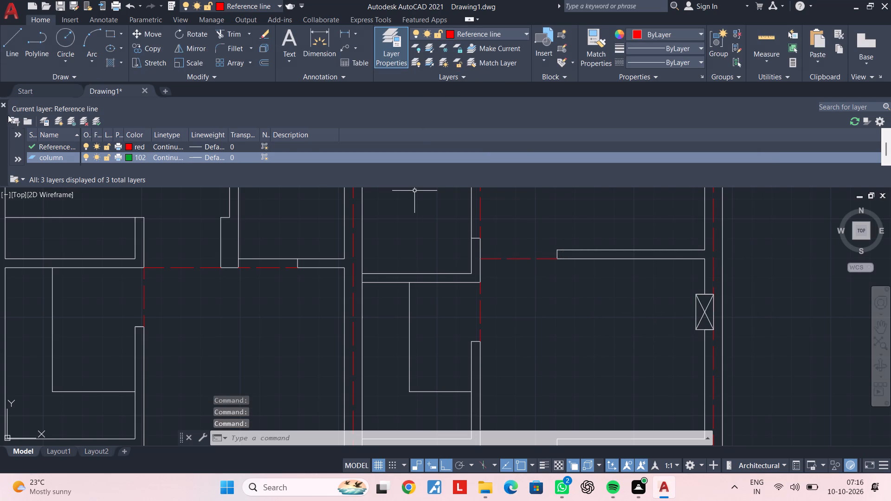
click(3, 103)
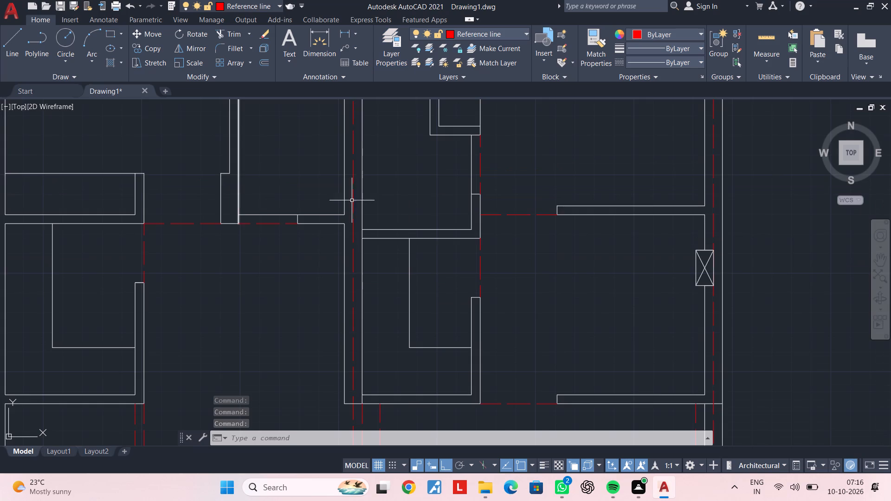
Move the crossed rectangular column beside the middle right-hand room onto the column layer.
scroll(537, 226, down, 2)
middle_drag(537, 226, 430, 232)
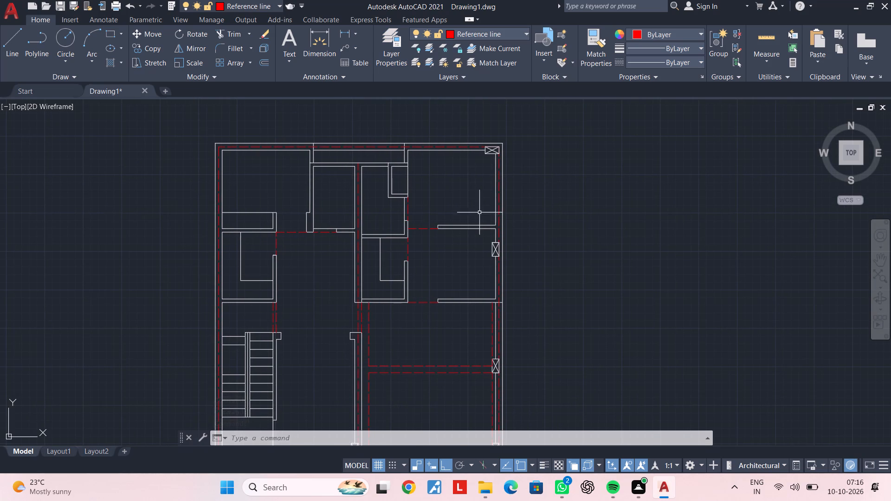
scroll(482, 238, up, 2)
click(482, 238)
click(545, 310)
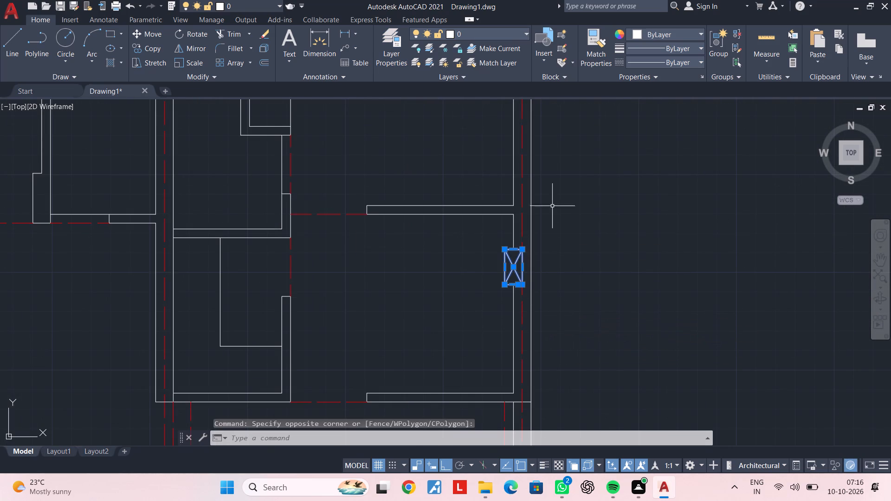
click(510, 29)
click(494, 58)
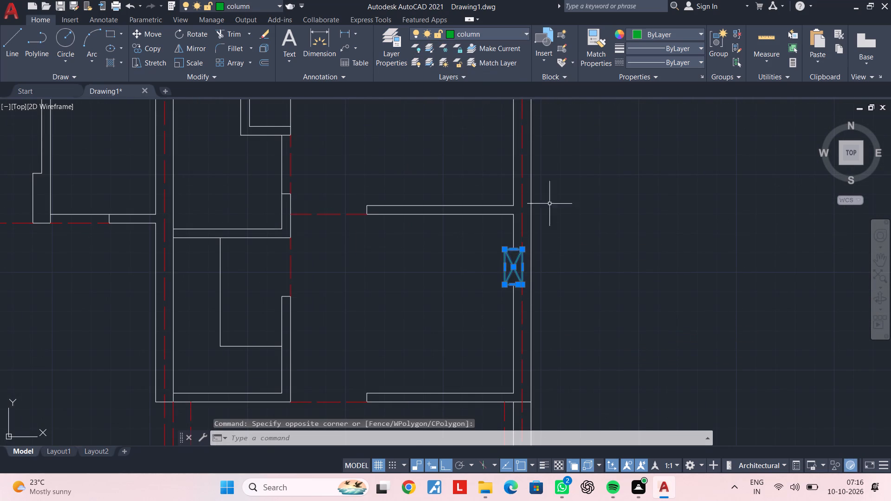
key(Escape)
Match the green column's properties onto the crossed column at the plan's upper-right corner.
scroll(601, 275, down, 2)
middle_drag(601, 275, 523, 244)
key(Escape)
scroll(503, 246, up, 2)
key(Escape)
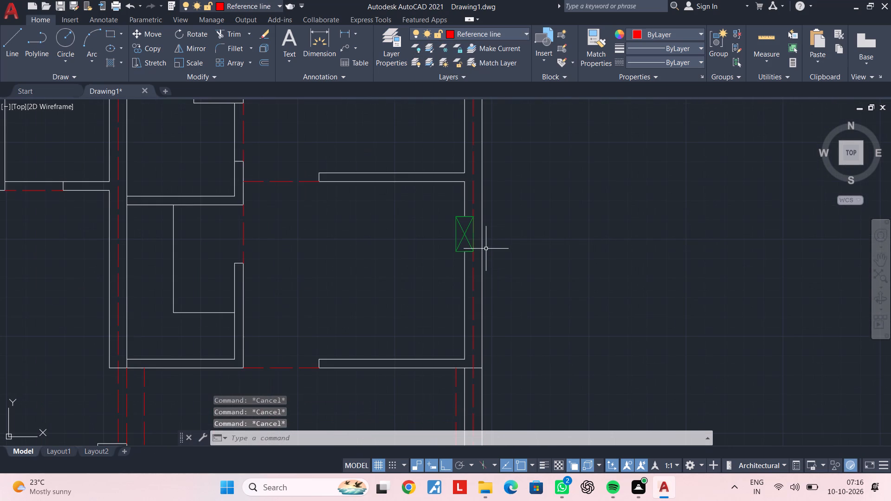
key(m)
text(a)
key(space)
scroll(468, 245, up, 2)
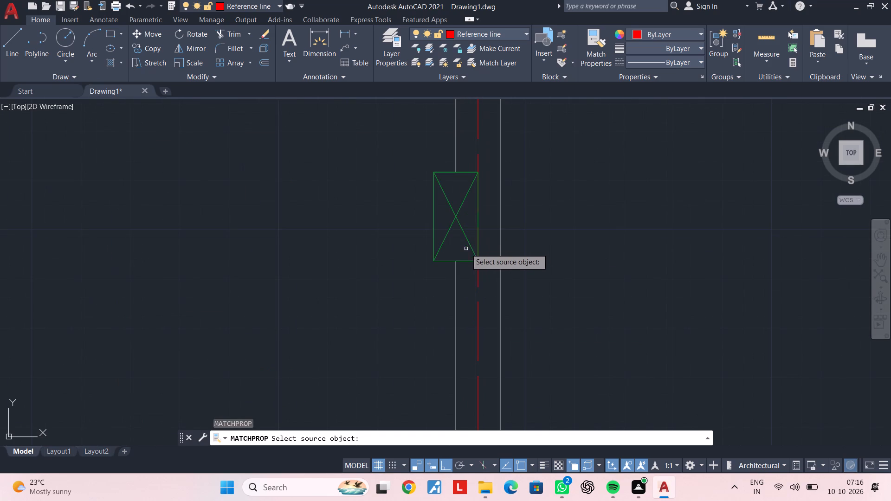
click(466, 261)
scroll(471, 245, down, 3)
middle_drag(486, 145, 492, 255)
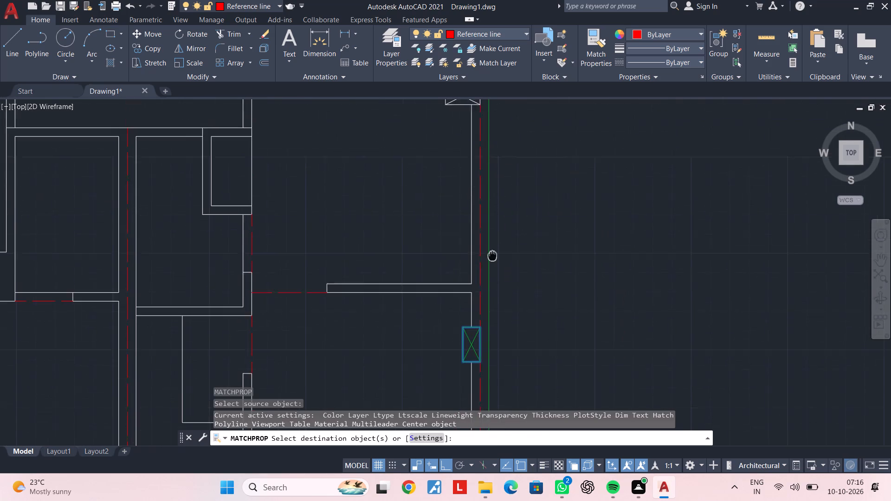
middle_drag(492, 255, 492, 259)
middle_drag(449, 154, 452, 246)
scroll(457, 208, up, 1)
click(422, 154)
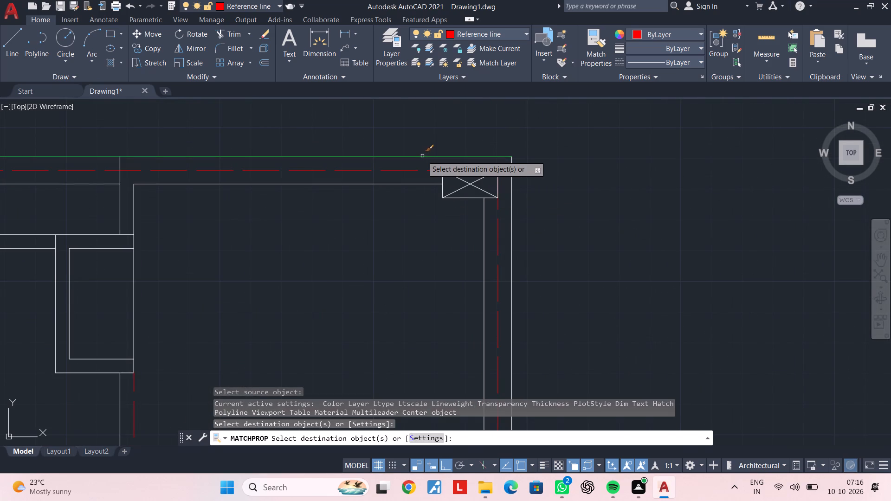
click(434, 161)
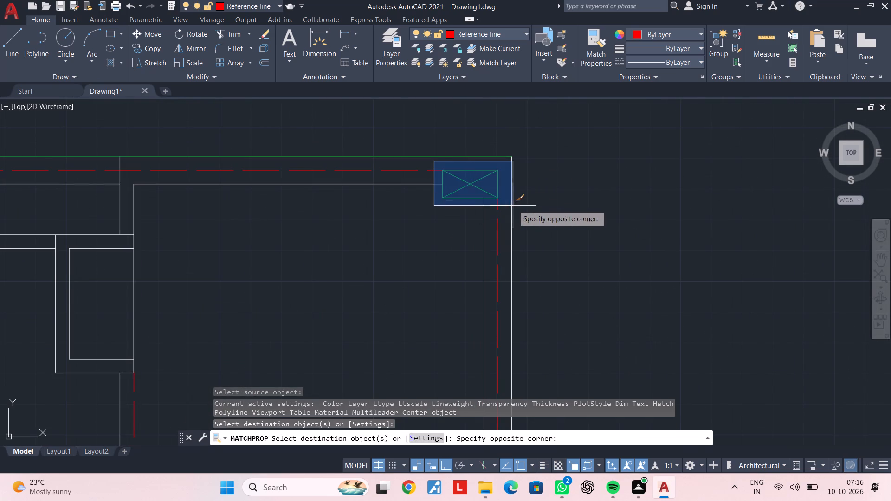
click(513, 206)
Match the green column's properties onto the outline and both diagonals of the crossed column on the lower right-hand room's outer wall.
scroll(555, 242, down, 1)
middle_drag(555, 242, 552, 81)
scroll(564, 251, down, 1)
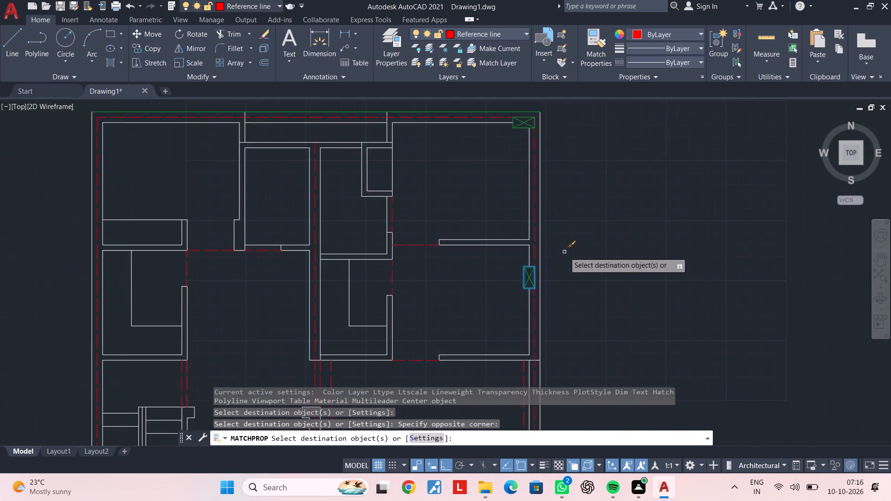
scroll(564, 252, down, 1)
middle_drag(564, 252, 553, 167)
scroll(536, 307, up, 4)
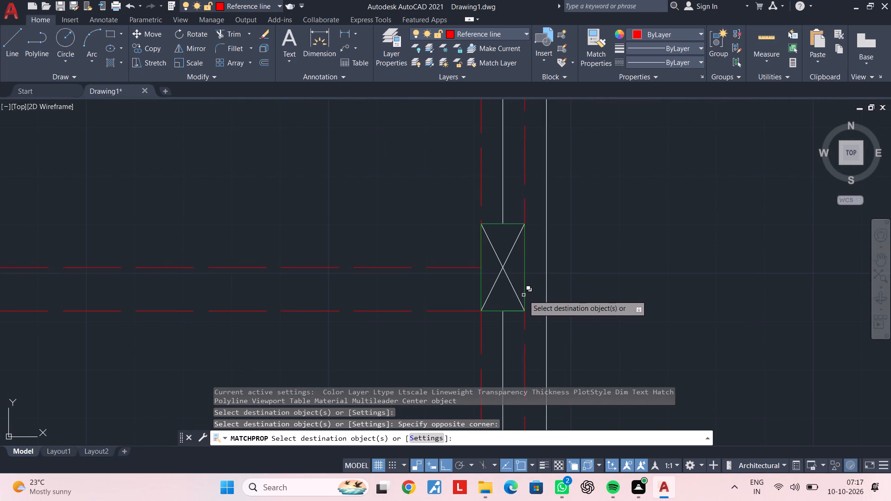
click(523, 295)
click(518, 294)
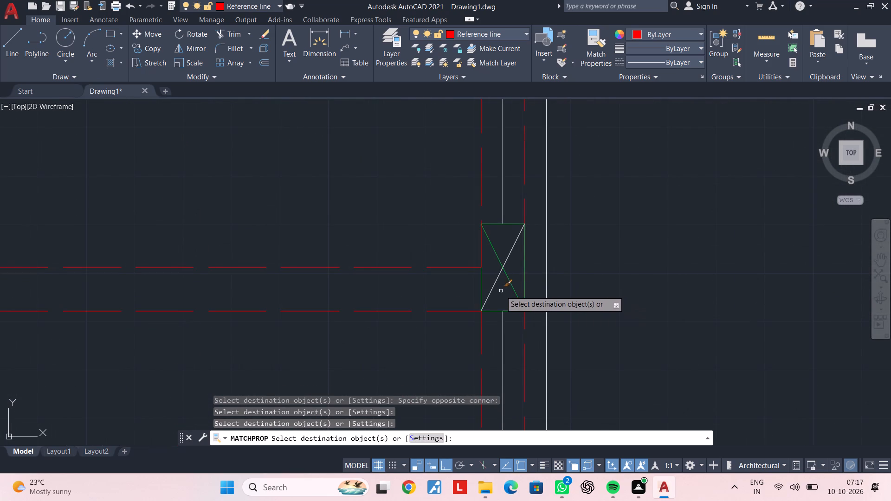
click(494, 287)
Match the green column's properties onto the crossed column at the plan's lower-right corner.
scroll(496, 290, down, 3)
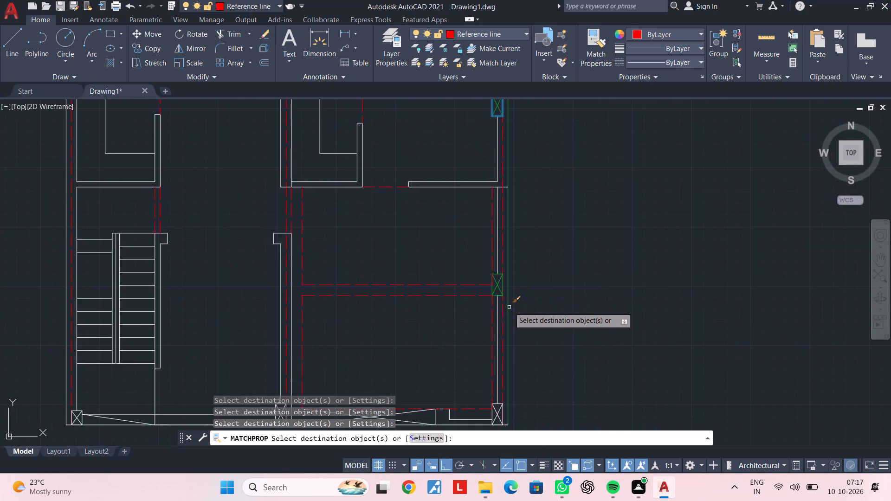
middle_drag(509, 307, 509, 174)
scroll(495, 286, up, 5)
click(521, 258)
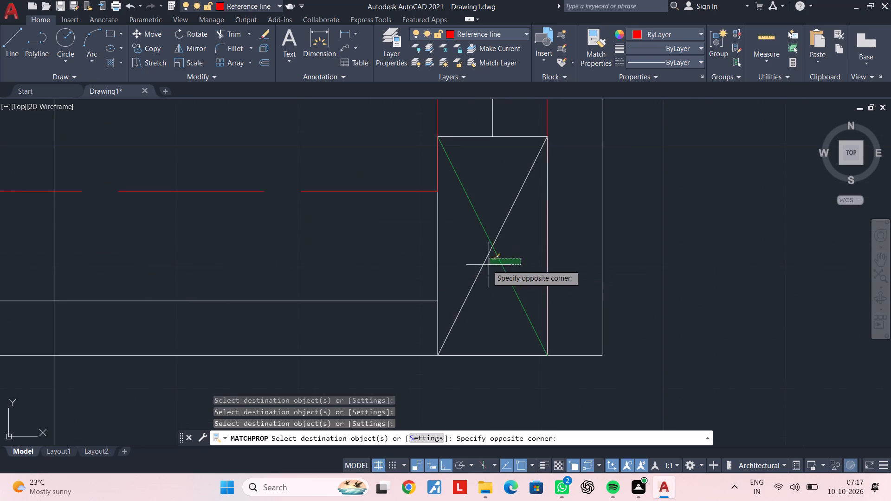
click(436, 272)
Match the green column's properties onto the crossed column at the bottom end of the central wall.
scroll(396, 276, down, 2)
middle_drag(356, 267, 886, 257)
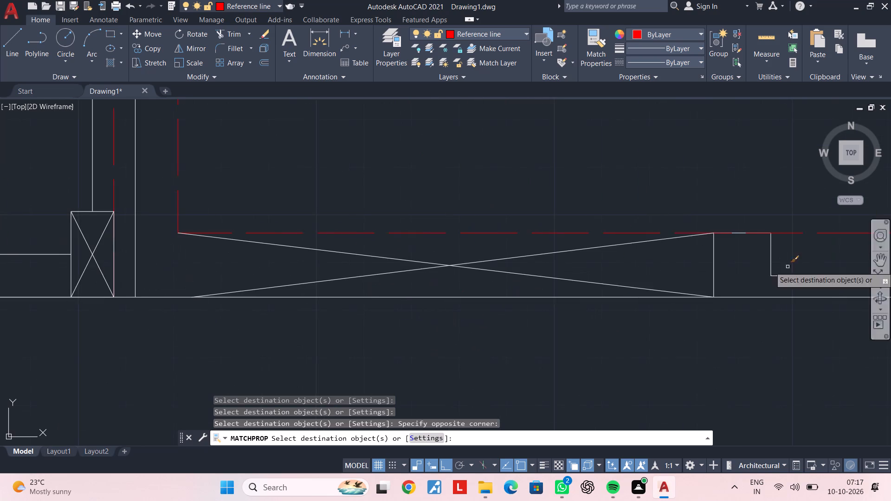
scroll(483, 288, down, 2)
middle_drag(478, 289, 822, 288)
scroll(665, 285, up, 3)
click(683, 253)
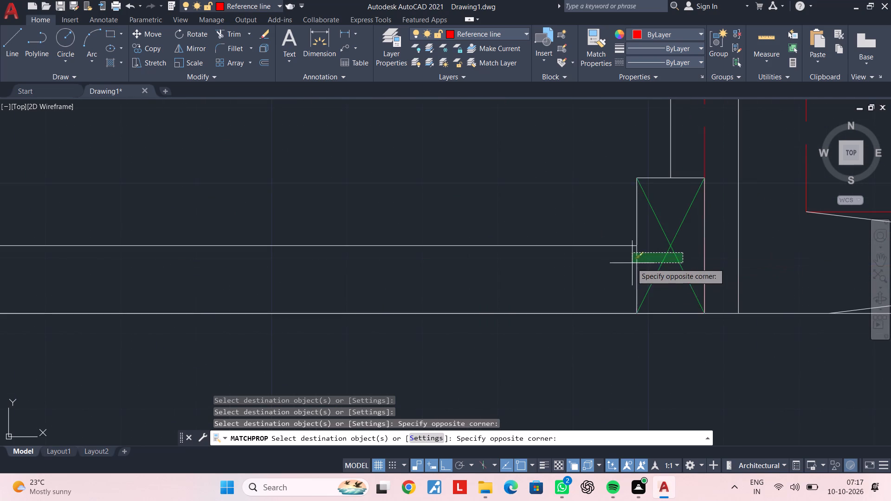
click(629, 265)
Match the green column's properties onto the crossed column at the plan's lower-left corner and finish matching.
scroll(557, 273, down, 2)
middle_drag(570, 273, 890, 260)
scroll(537, 267, up, 3)
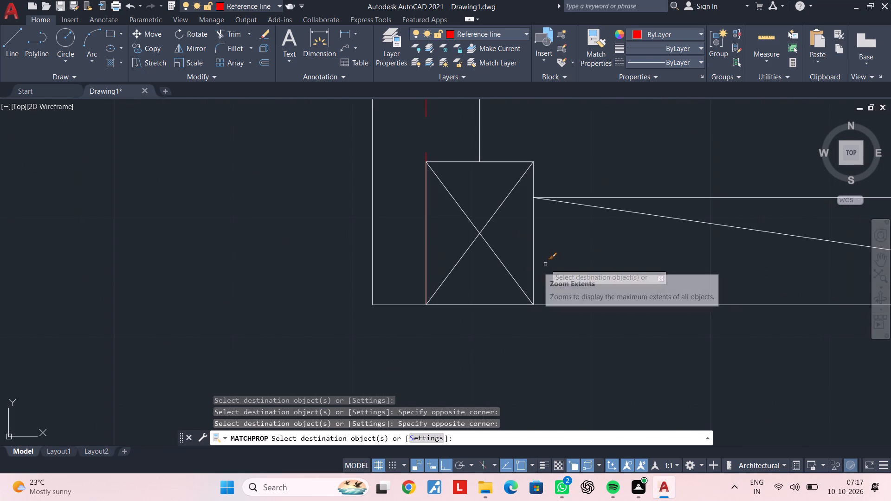
click(545, 264)
click(470, 269)
click(469, 259)
click(447, 244)
scroll(534, 276, down, 3)
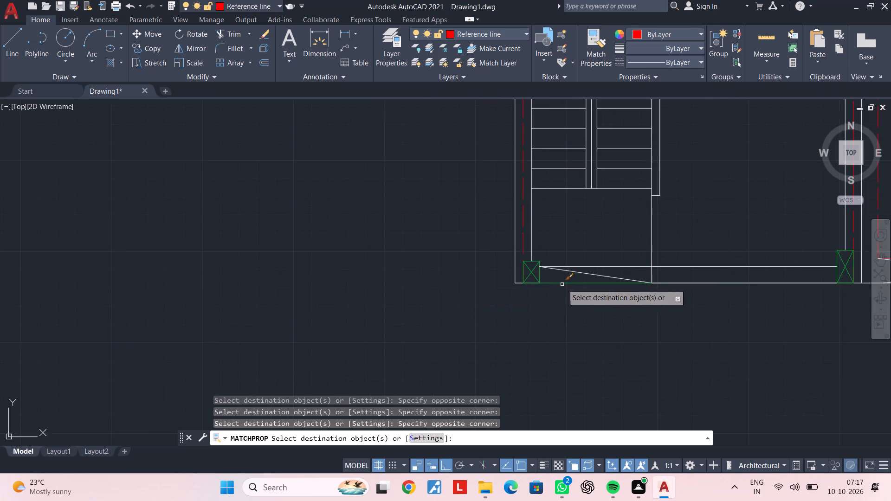
scroll(562, 284, down, 3)
middle_drag(579, 286, 388, 338)
key(Escape)
key(Escape)
middle_drag(588, 217, 513, 341)
scroll(588, 217, down, 1)
key(Escape)
key(Escape)
Match the white right-hand outer wall line's properties onto the green outer wall line along the plan's top edge.
middle_drag(574, 245, 571, 278)
scroll(549, 277, up, 1)
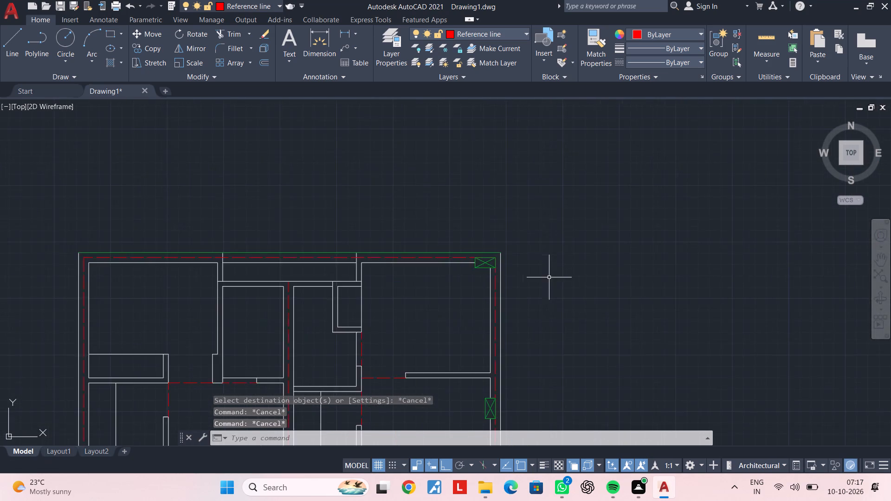
scroll(549, 277, up, 3)
middle_drag(541, 291, 607, 289)
key(Escape)
key(Escape)
key(m)
text(a)
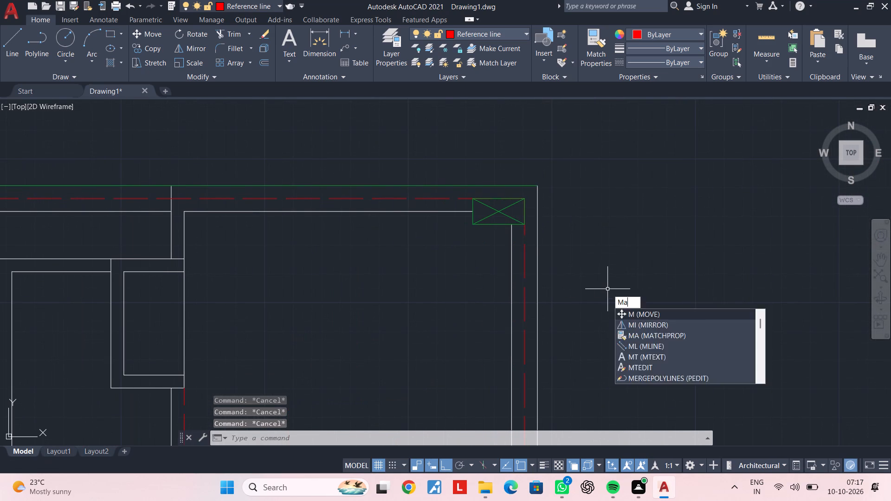
key(space)
click(538, 299)
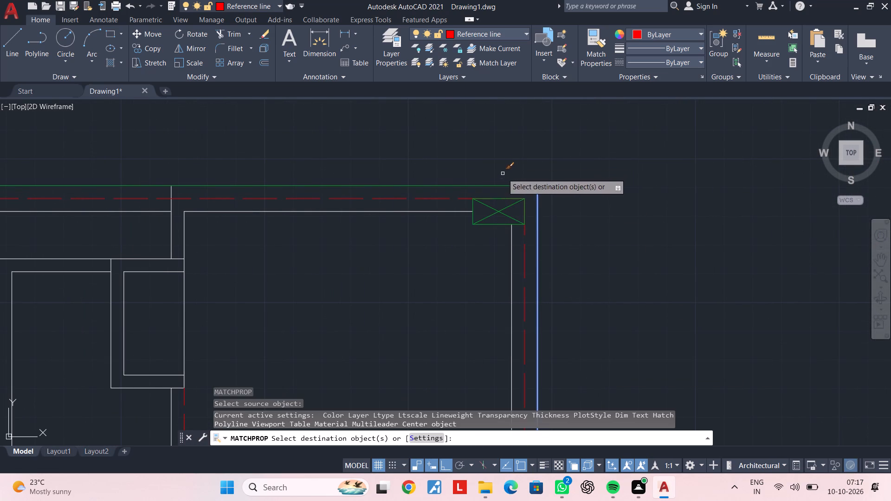
click(499, 185)
key(Escape)
scroll(439, 266, down, 3)
key(Escape)
Examine the floor plan's rooms, walls and door openings for linework still missing or on the wrong layer.
middle_drag(439, 269, 478, 194)
middle_drag(469, 226, 488, 194)
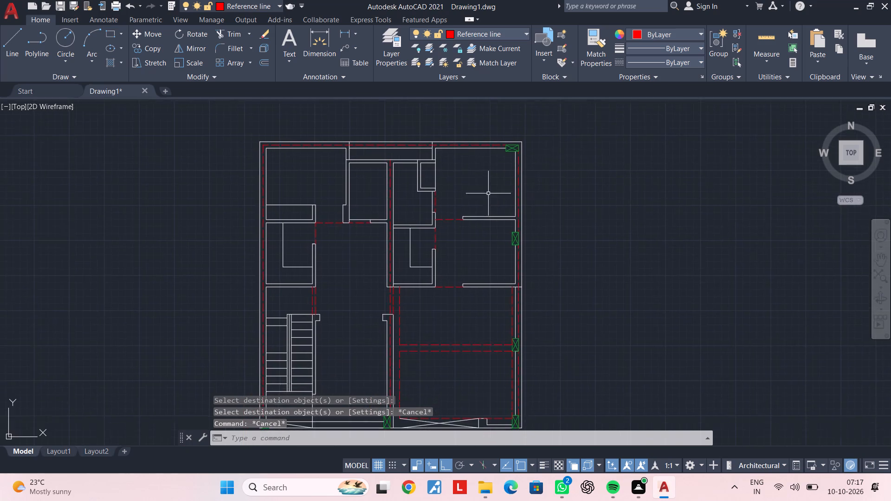
middle_drag(460, 245, 478, 207)
middle_drag(469, 224, 444, 223)
middle_drag(465, 210, 451, 251)
middle_drag(435, 182, 433, 212)
scroll(431, 218, up, 2)
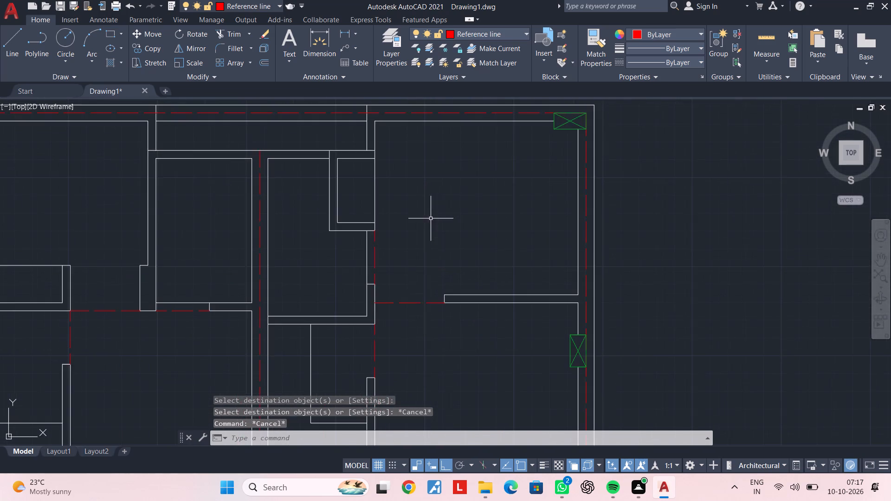
middle_drag(446, 225, 452, 220)
scroll(451, 221, down, 3)
middle_drag(450, 246, 469, 194)
middle_drag(472, 256, 476, 238)
scroll(442, 244, up, 2)
middle_drag(420, 255, 502, 225)
middle_drag(426, 231, 490, 222)
middle_drag(492, 216, 477, 290)
middle_drag(452, 238, 457, 268)
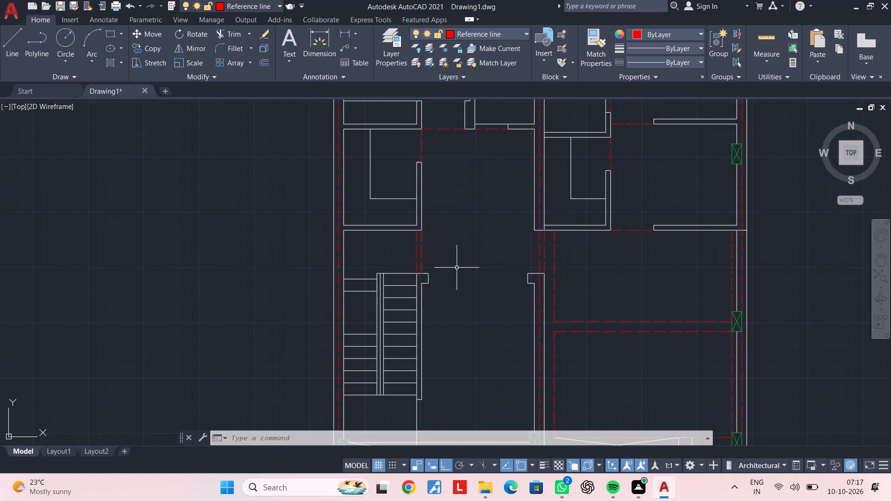
middle_drag(490, 191, 455, 246)
scroll(465, 229, up, 3)
scroll(465, 229, down, 4)
middle_drag(465, 229, 421, 289)
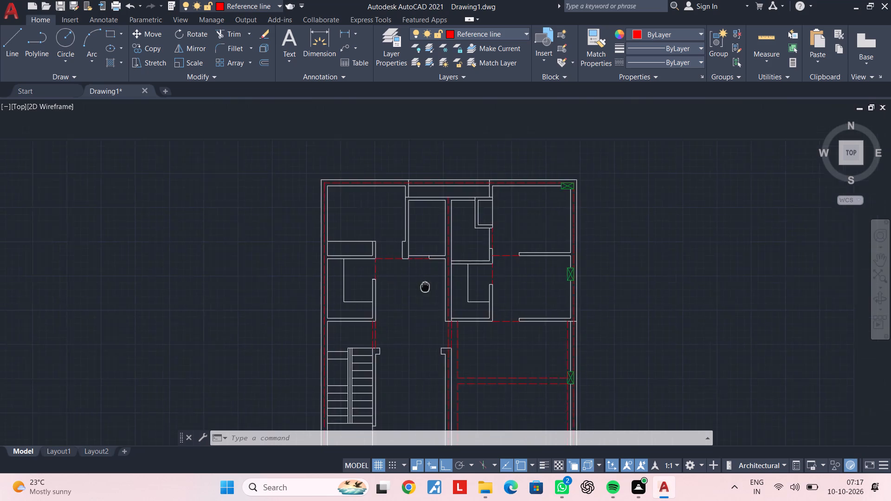
middle_drag(421, 289, 416, 294)
scroll(430, 231, up, 3)
middle_drag(413, 243, 388, 334)
scroll(388, 328, down, 2)
middle_drag(388, 328, 431, 236)
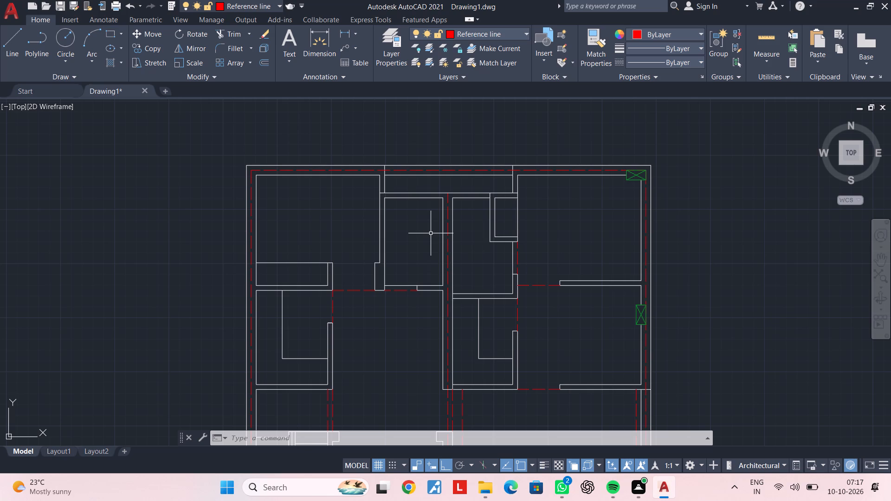
scroll(400, 277, down, 1)
key(Escape)
key(Escape)
scroll(387, 218, up, 2)
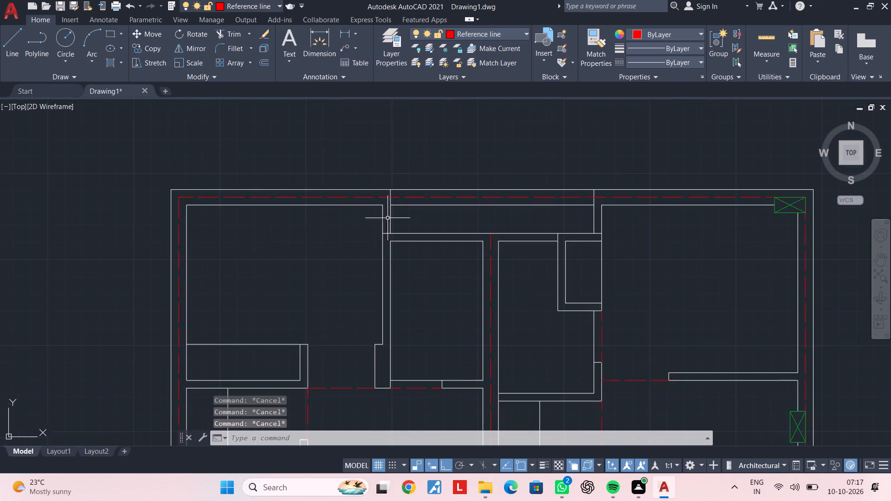
scroll(387, 218, up, 1)
middle_drag(456, 295, 446, 278)
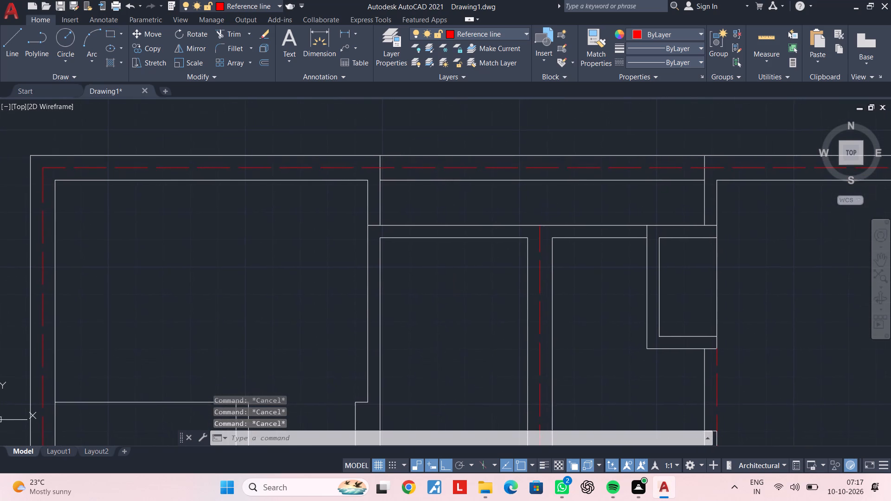
scroll(445, 277, up, 1)
key(Escape)
key(Escape)
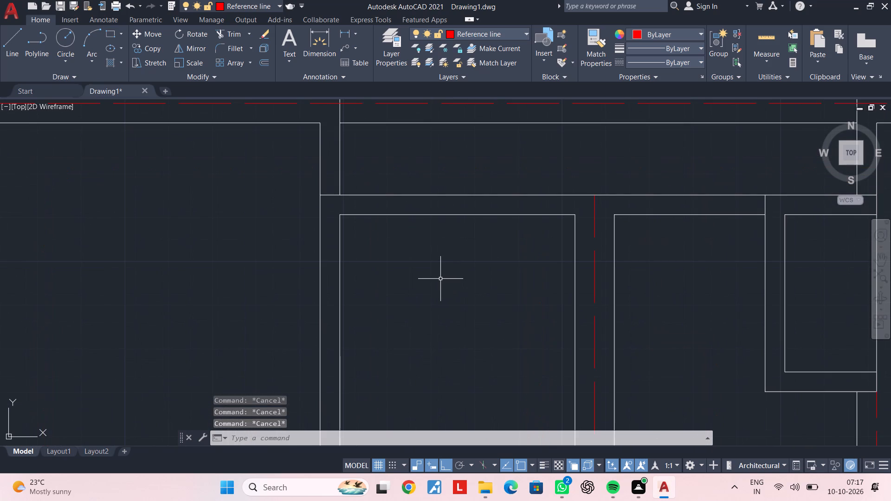
scroll(445, 278, down, 3)
middle_drag(450, 282, 442, 241)
key(Escape)
key(Escape)
key(Escape)
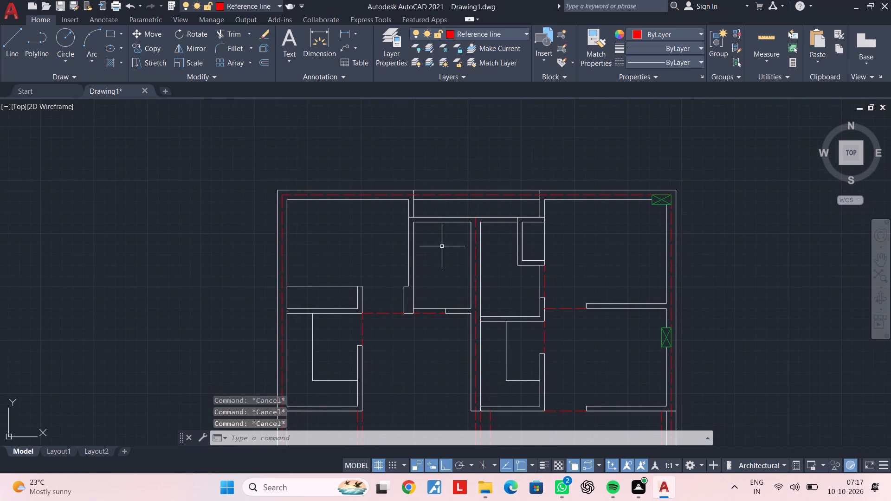
key(Escape)
key(Escape)
Draw a horizontal line across the wide opening beside the staircase, joining the lower inner corners of the two facing wall stubs.
middle_drag(405, 340, 420, 211)
scroll(395, 323, up, 2)
middle_drag(397, 329, 397, 324)
scroll(397, 328, up, 1)
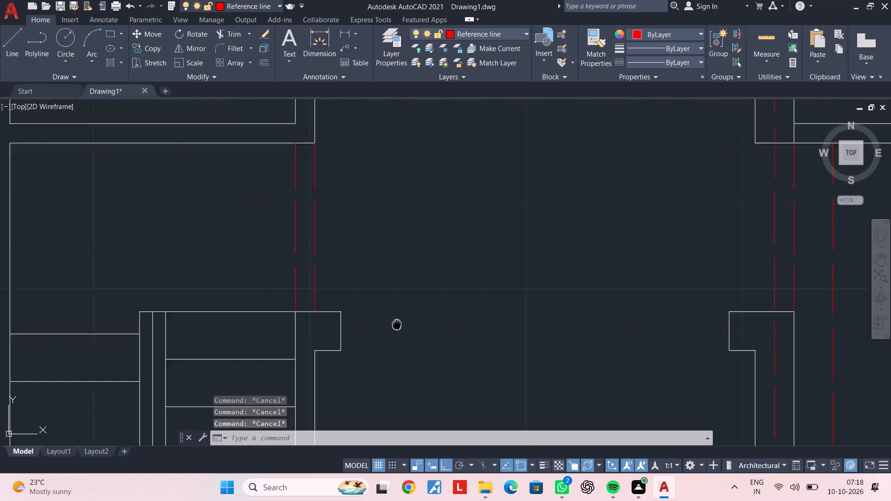
middle_drag(397, 324, 400, 298)
key(Escape)
key(Escape)
key(Escape)
key(Escape)
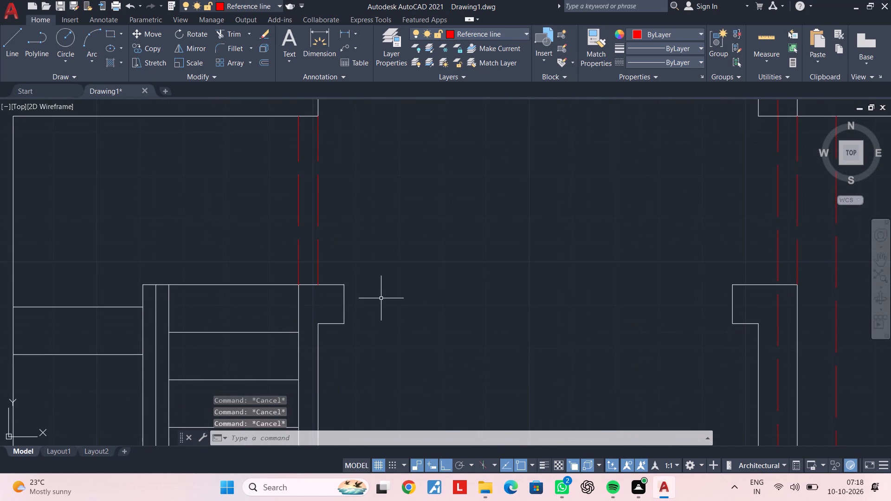
key(l)
key(space)
click(347, 325)
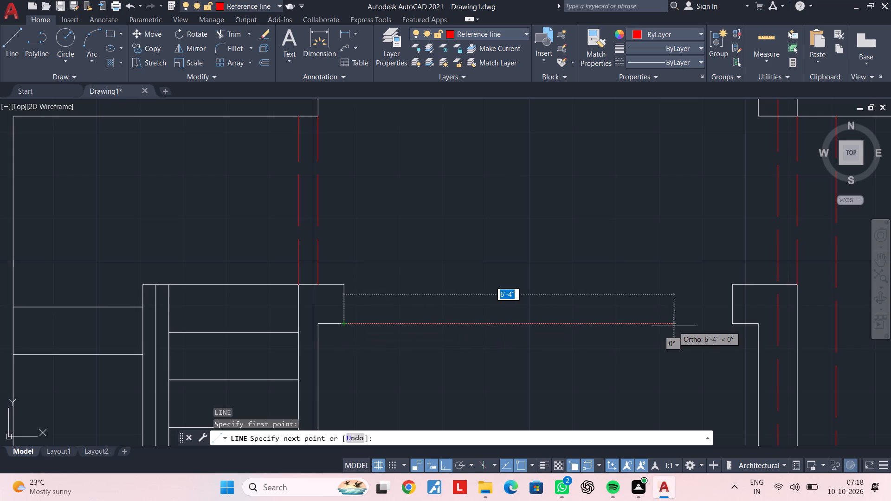
click(730, 322)
key(Escape)
key(Escape)
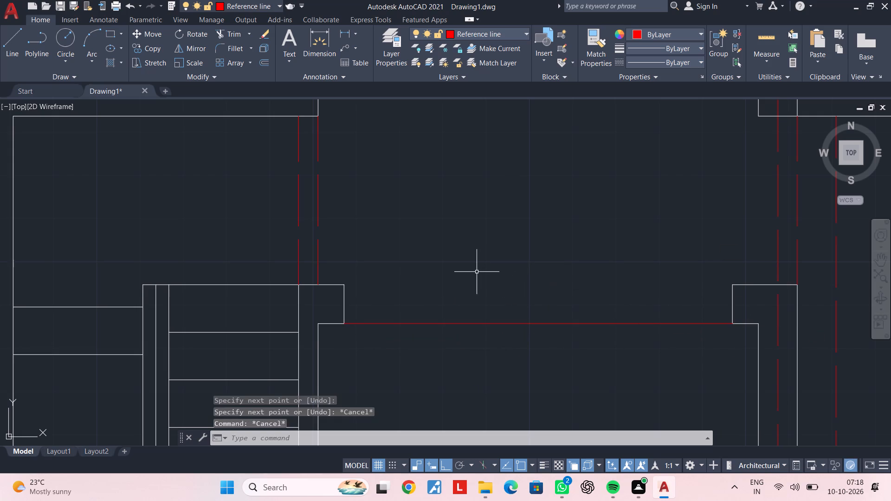
Draw a second horizontal line across the same opening, joining the upper inner corners of the two wall stubs.
key(space)
click(341, 284)
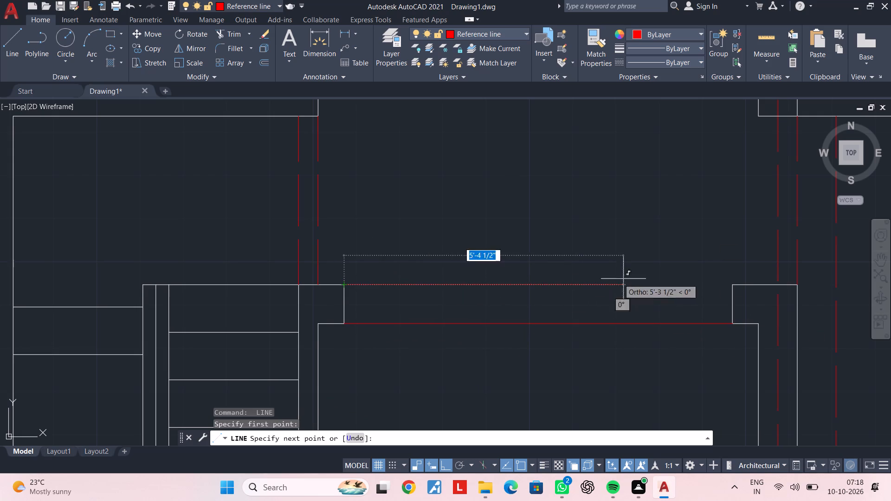
click(730, 281)
key(Escape)
key(Escape)
key(Escape)
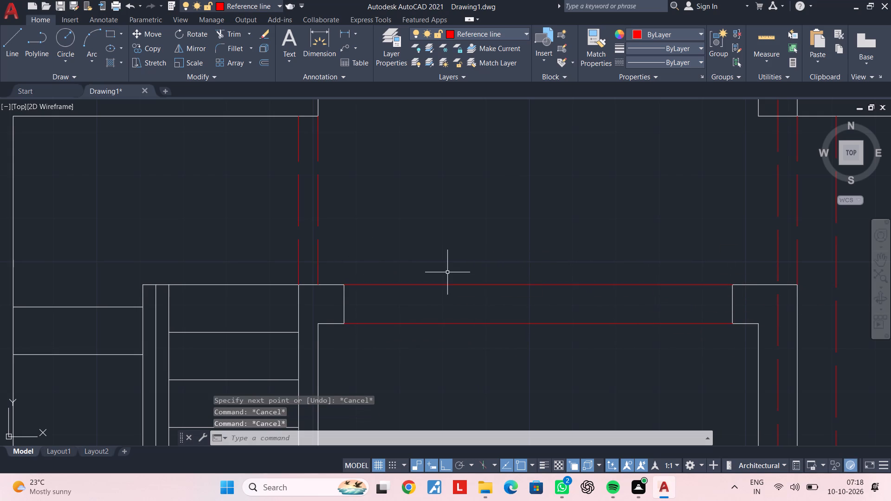
Match the red dashed vertical opening line's properties onto the two new horizontal lines beside the staircase.
text(ma)
key(space)
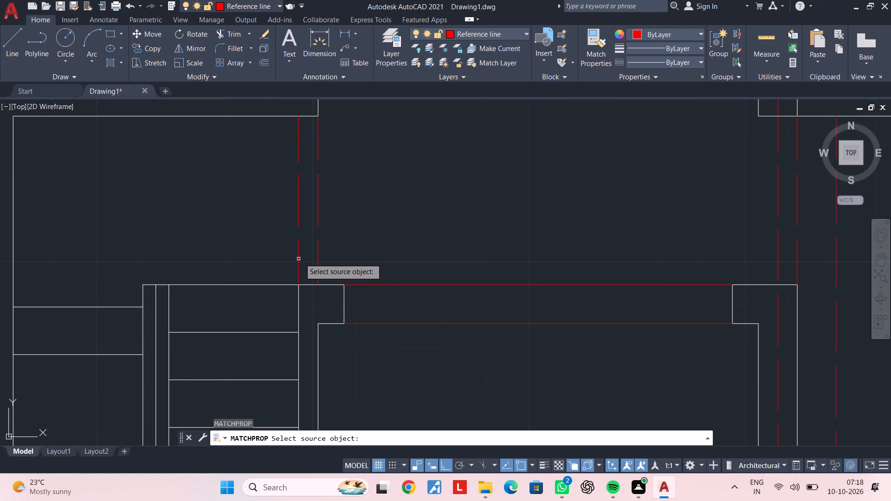
click(317, 255)
click(488, 347)
click(461, 243)
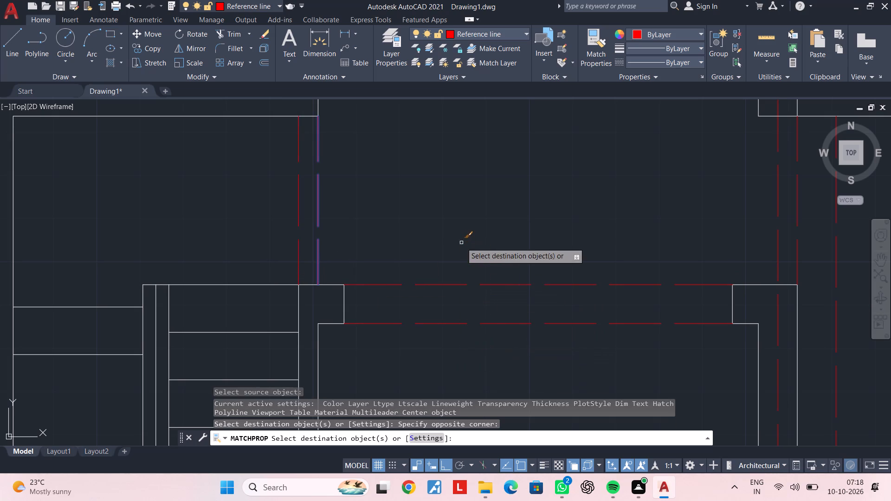
key(Escape)
scroll(461, 243, down, 2)
middle_drag(461, 243, 460, 257)
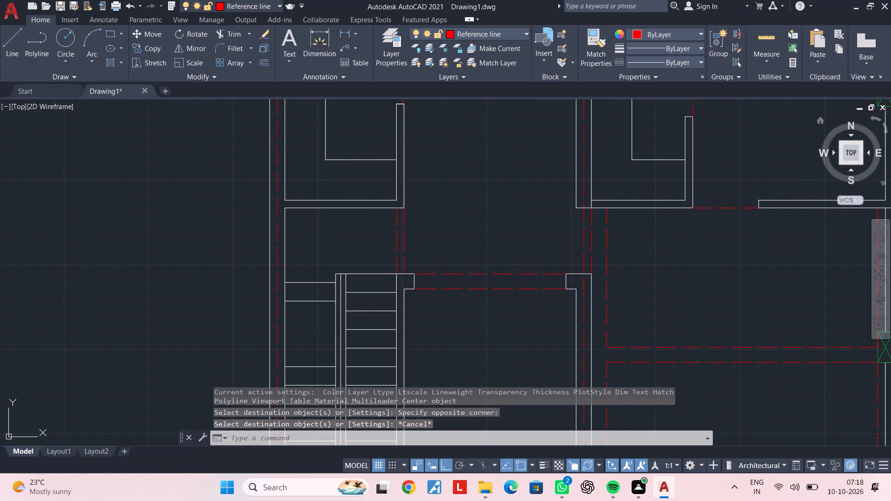
Make layer 0 the current layer.
click(518, 30)
click(483, 53)
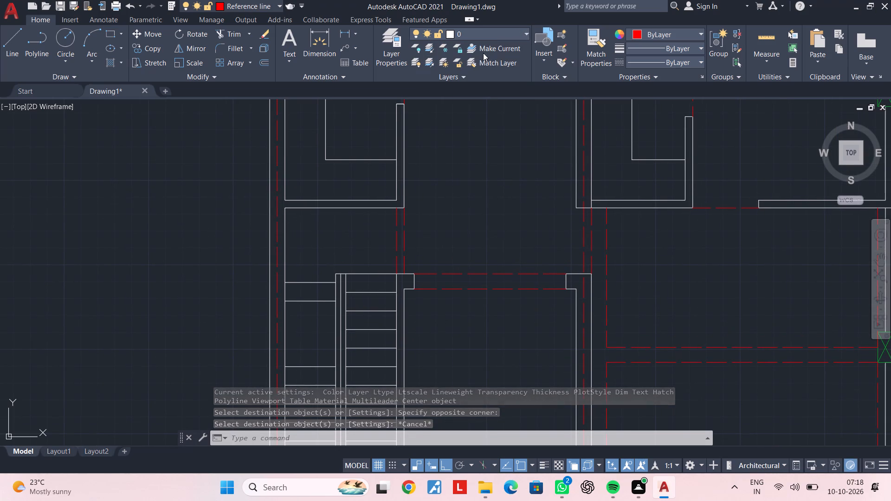
key(Escape)
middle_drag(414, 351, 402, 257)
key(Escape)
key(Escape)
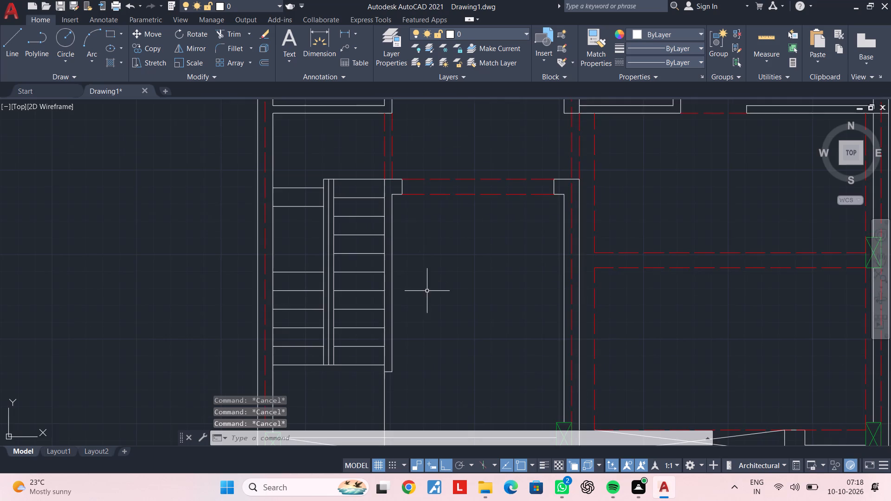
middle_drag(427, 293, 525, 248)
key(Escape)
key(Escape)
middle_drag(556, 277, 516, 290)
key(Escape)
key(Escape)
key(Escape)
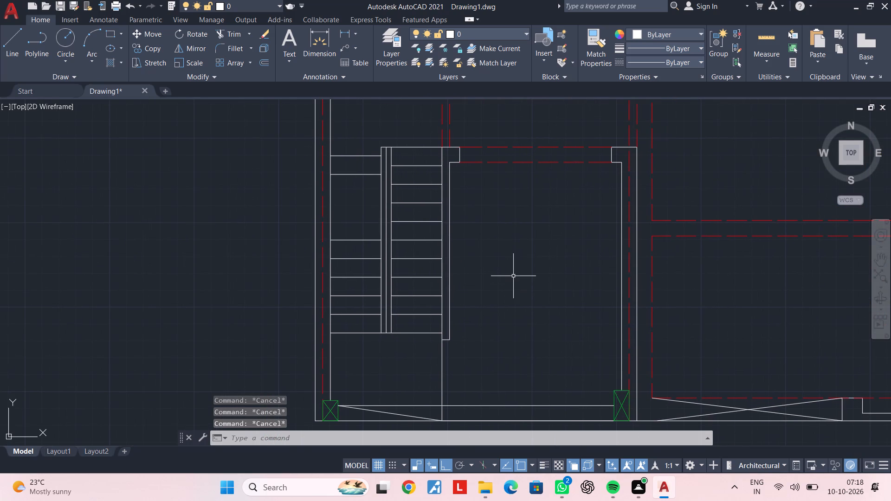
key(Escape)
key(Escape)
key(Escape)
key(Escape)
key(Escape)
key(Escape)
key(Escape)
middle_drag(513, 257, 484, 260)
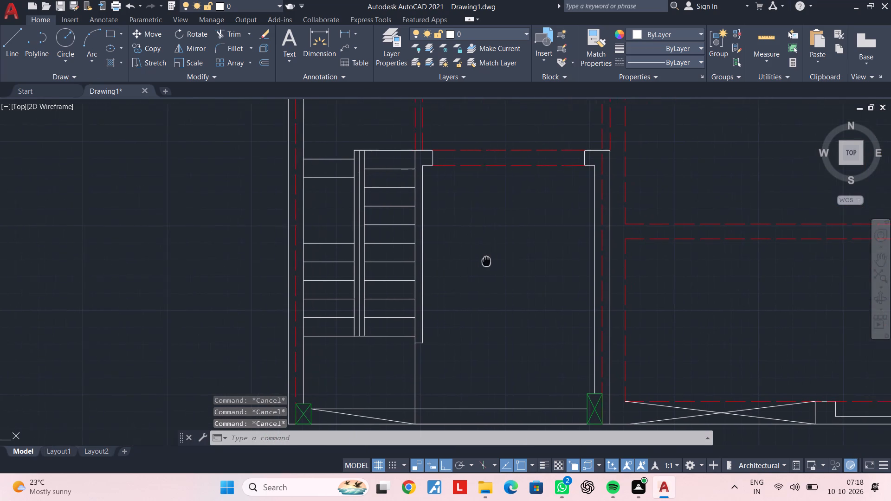
Look over the floor plan from the bottom wall below the staircase up to the top wall beside the upper rooms.
middle_drag(484, 260, 477, 255)
middle_drag(482, 302, 501, 236)
key(Escape)
key(Escape)
key(Escape)
key(Escape)
middle_drag(477, 283, 478, 276)
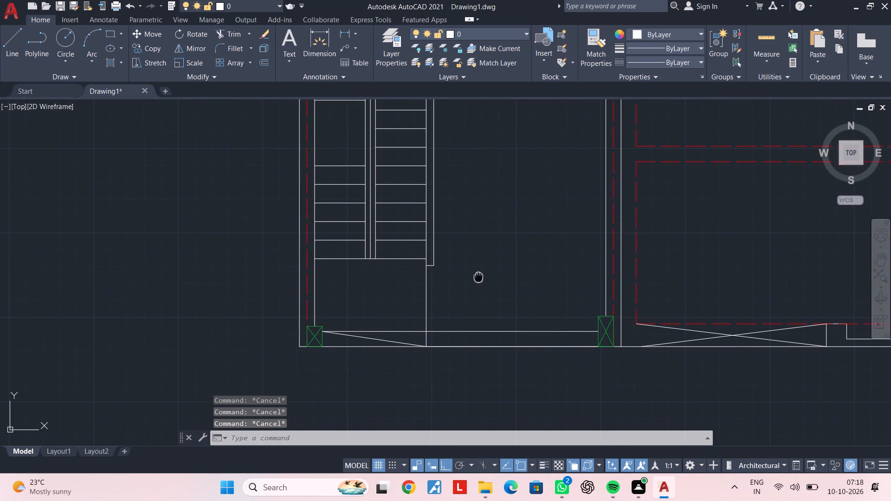
middle_drag(478, 276, 479, 275)
middle_drag(485, 268, 483, 277)
scroll(421, 344, up, 2)
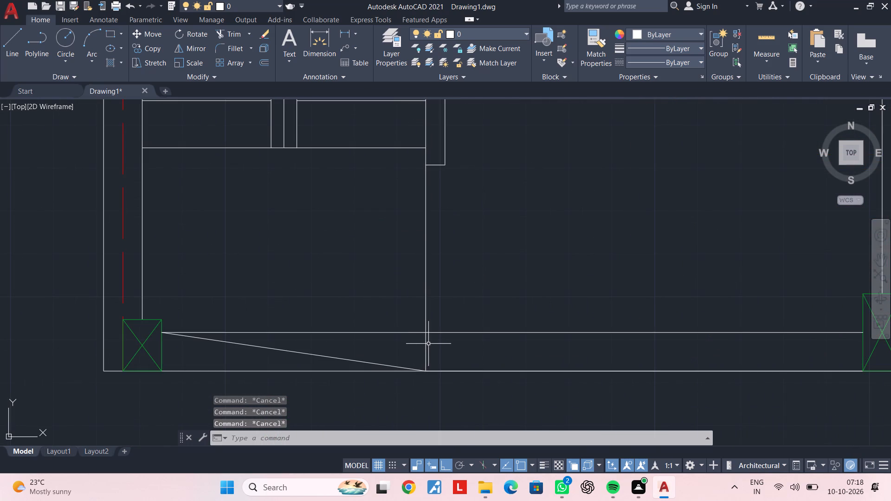
scroll(594, 299, down, 2)
middle_drag(608, 295, 563, 301)
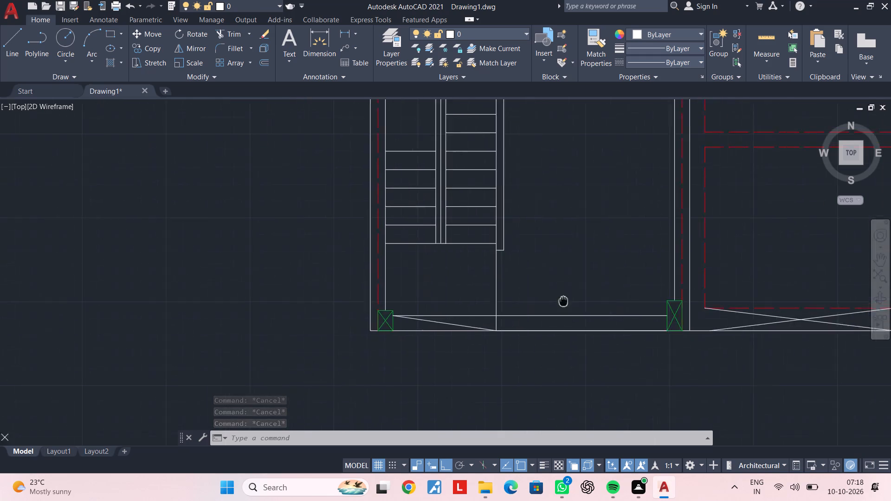
middle_drag(563, 301, 518, 308)
scroll(517, 304, up, 1)
scroll(529, 274, down, 2)
middle_drag(529, 274, 523, 365)
middle_drag(534, 286, 530, 380)
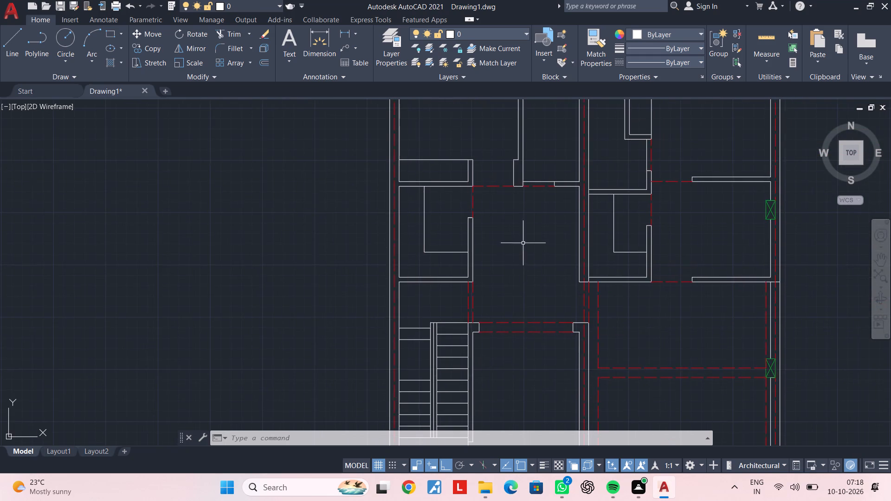
middle_drag(523, 242, 516, 332)
middle_drag(510, 311, 515, 350)
scroll(463, 235, up, 1)
middle_drag(463, 235, 460, 276)
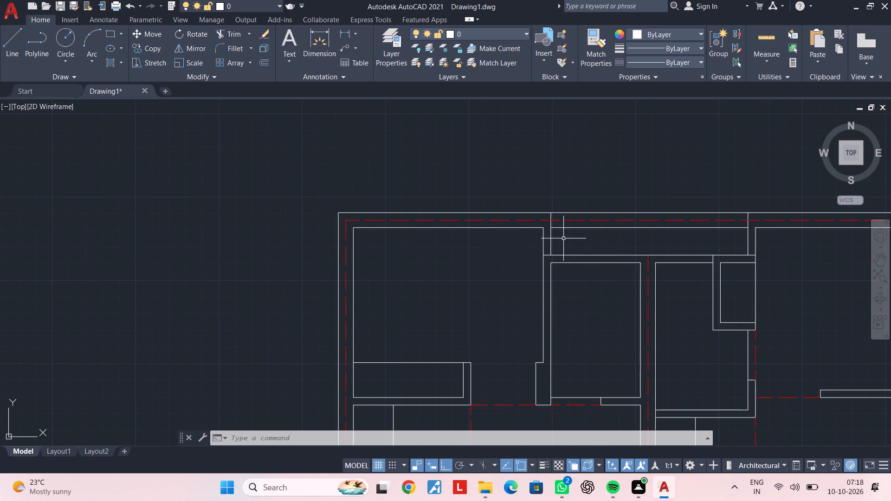
scroll(563, 238, up, 4)
Measure the vertical wall edge between the top wall's inner face and the cross wall below, beside the top-left room.
click(347, 32)
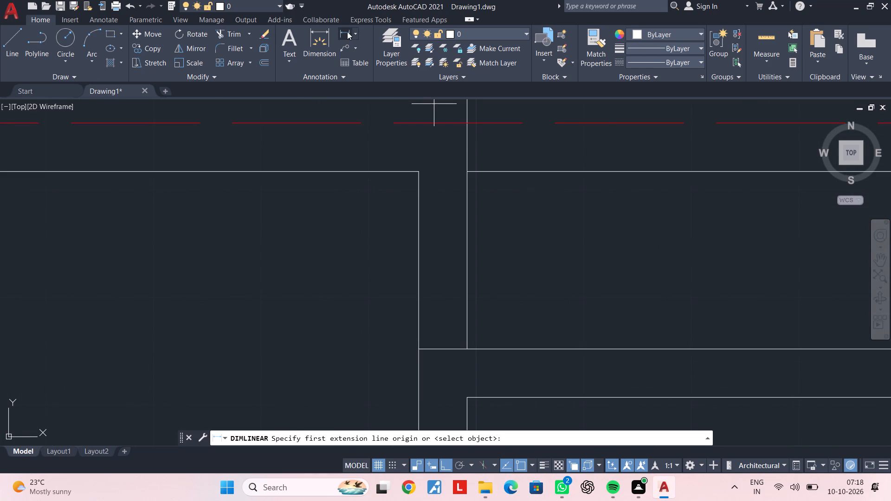
click(465, 170)
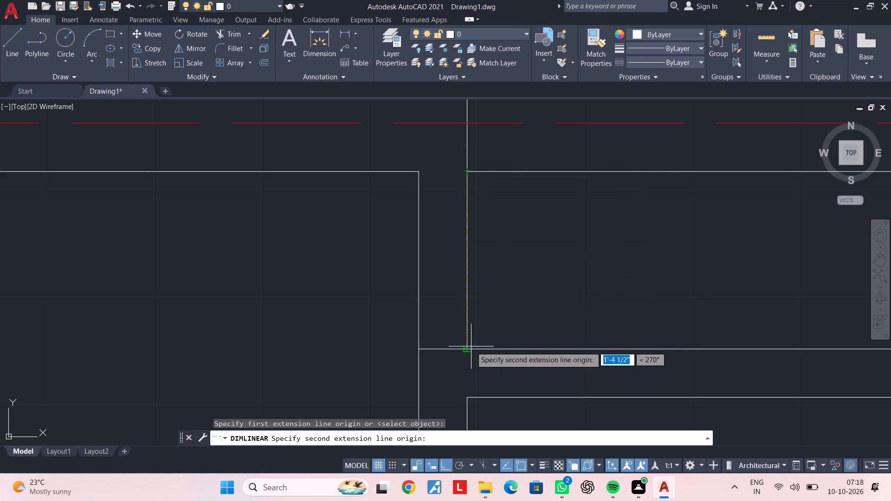
click(466, 348)
scroll(464, 317, down, 3)
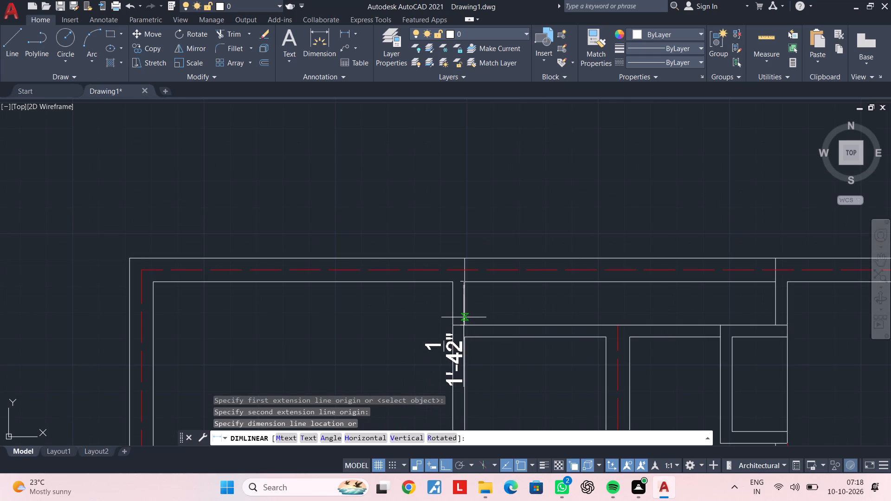
key(Escape)
key(Escape)
scroll(462, 311, up, 3)
key(Escape)
middle_drag(445, 280, 461, 274)
key(Escape)
key(Escape)
key(Escape)
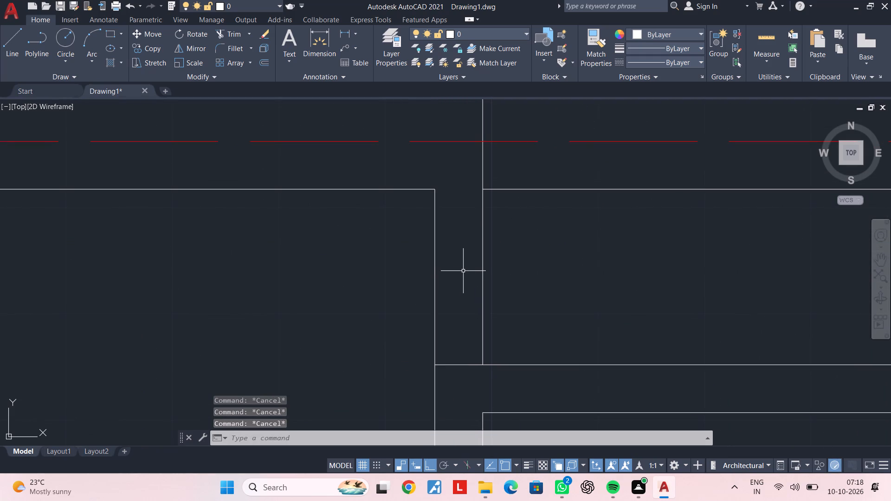
key(Escape)
key(Escape)
Draw a rectangle across the wall thickness, from the top-left room's upper inner corner to the opposite face's junction with the cross wall.
text(re)
text(c)
key(space)
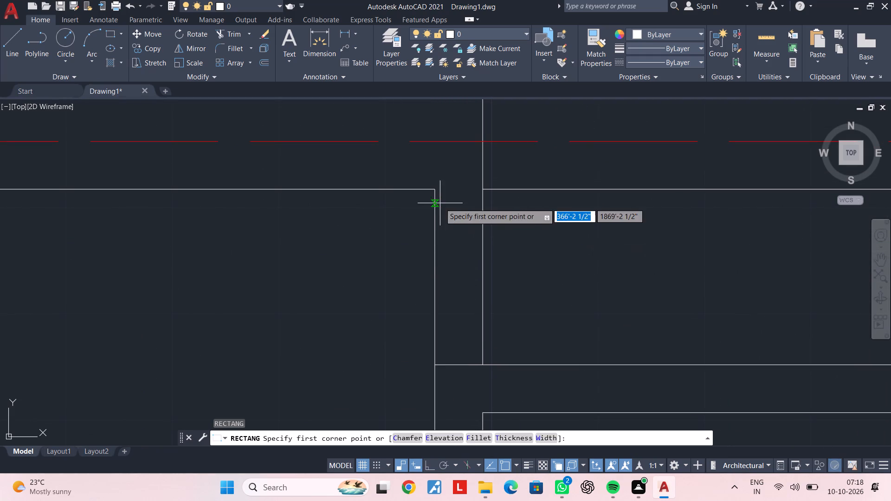
click(435, 189)
click(484, 366)
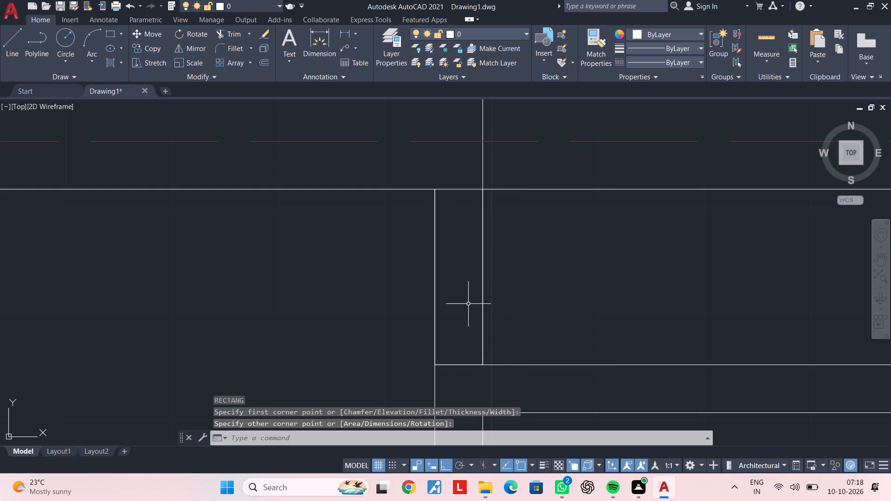
key(Escape)
key(Escape)
key(Escape)
key(Escape)
key(Escape)
key(Escape)
key(Escape)
key(Escape)
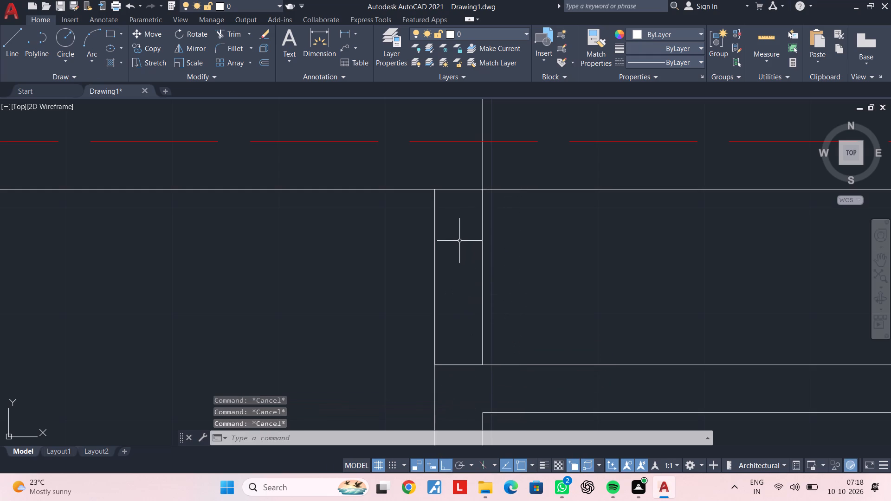
key(Escape)
key(Escape)
key(Escape)
key(Escape)
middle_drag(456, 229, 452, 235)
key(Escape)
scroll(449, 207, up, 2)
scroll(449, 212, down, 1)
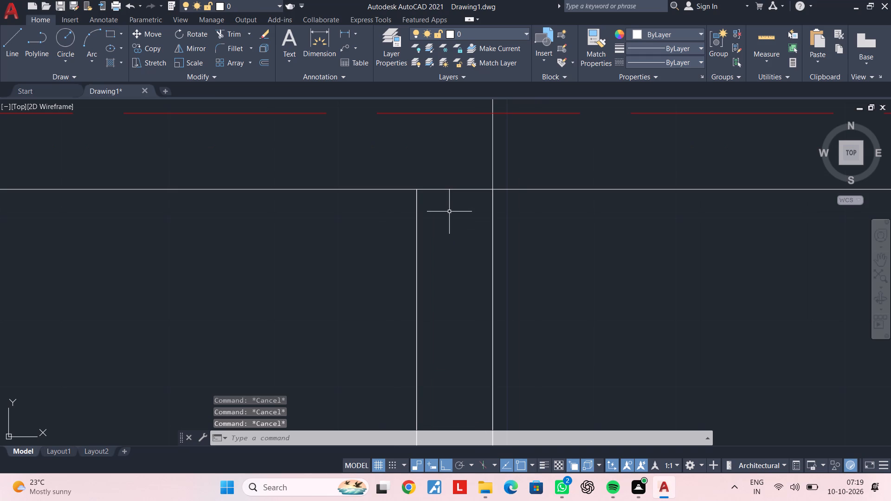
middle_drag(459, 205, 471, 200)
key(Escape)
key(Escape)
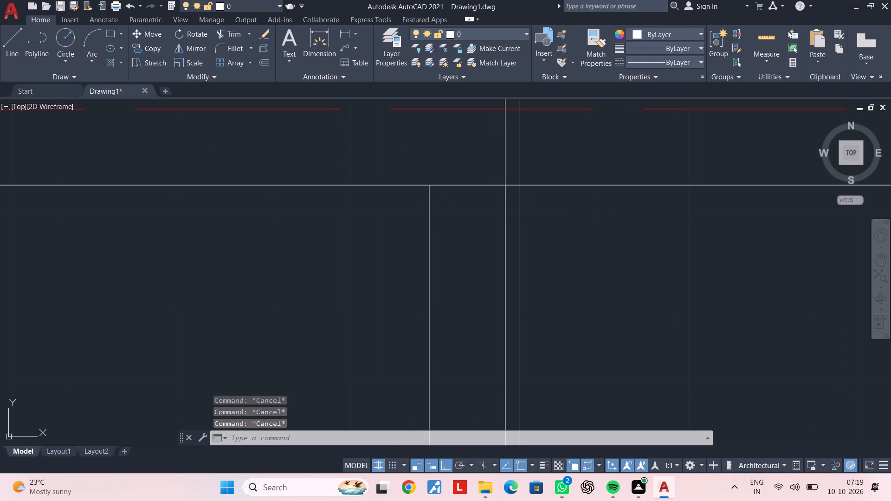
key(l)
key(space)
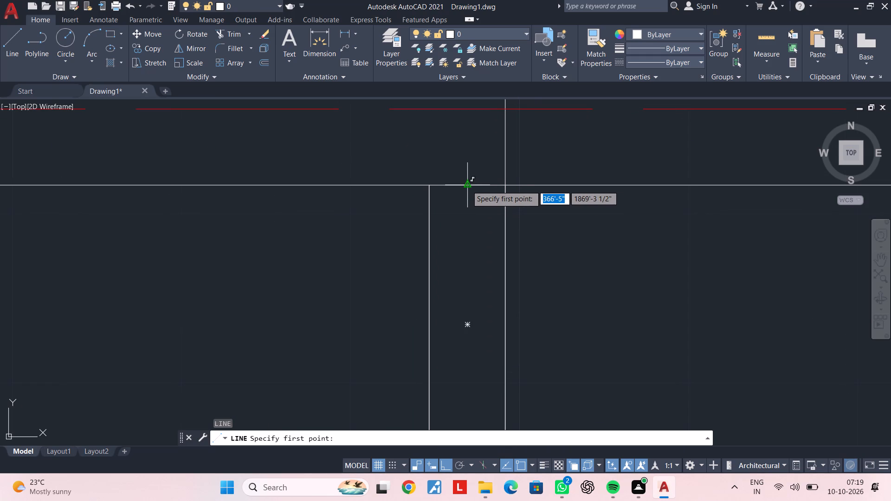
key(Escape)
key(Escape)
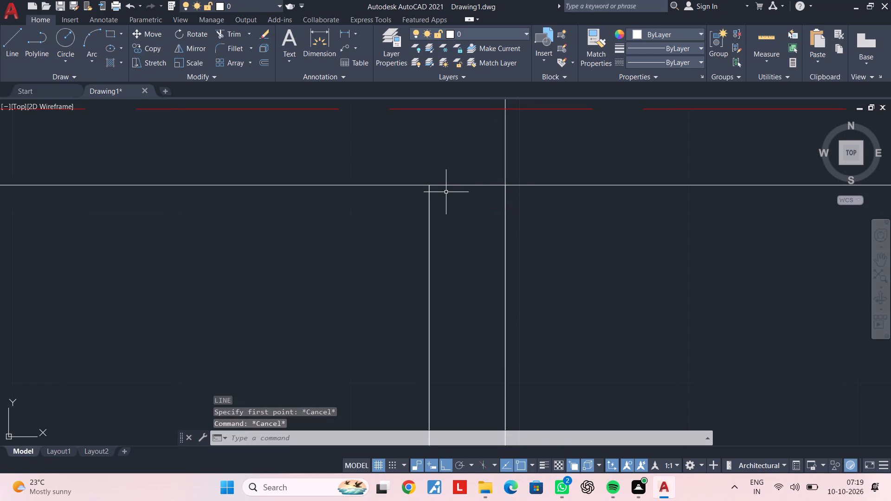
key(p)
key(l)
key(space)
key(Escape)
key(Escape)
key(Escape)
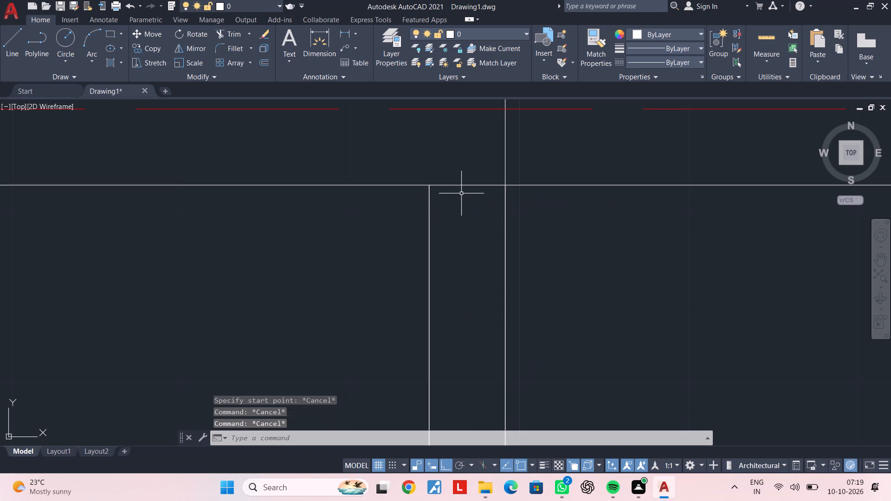
Draw a 2" line straight down from the midpoint of the new rectangle's top edge.
key(l)
key(space)
scroll(460, 194, up, 1)
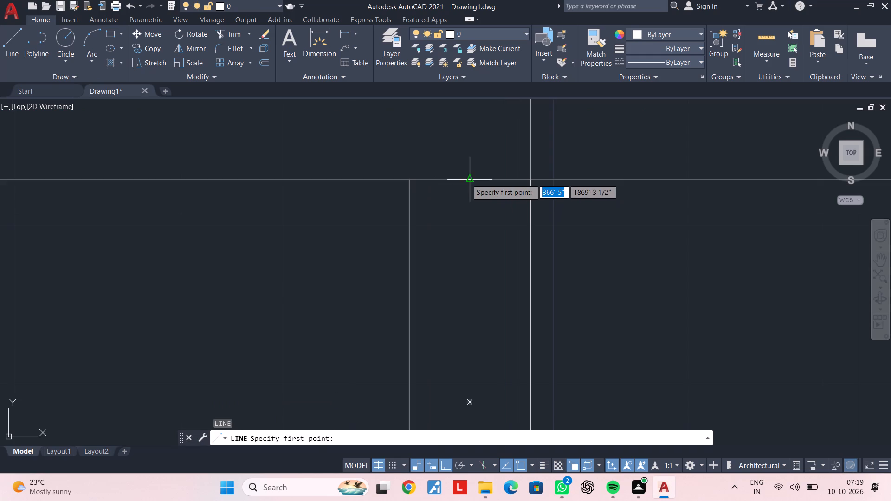
click(466, 179)
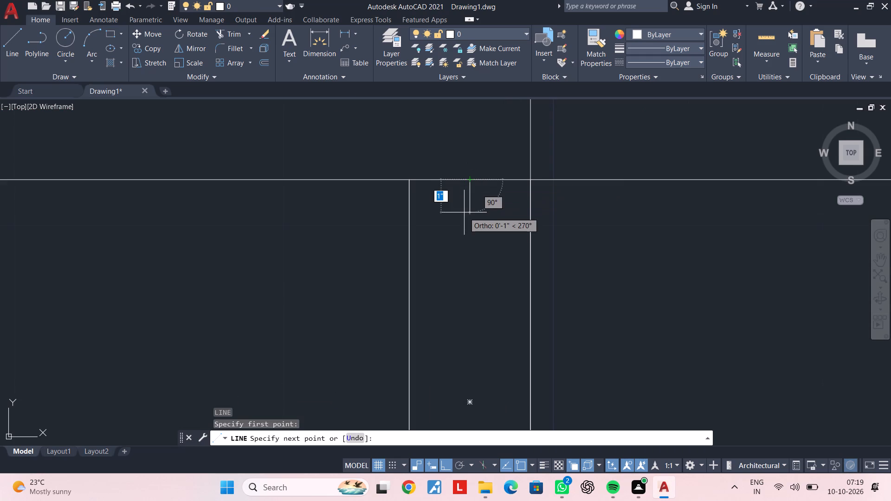
text(2")
key(Return)
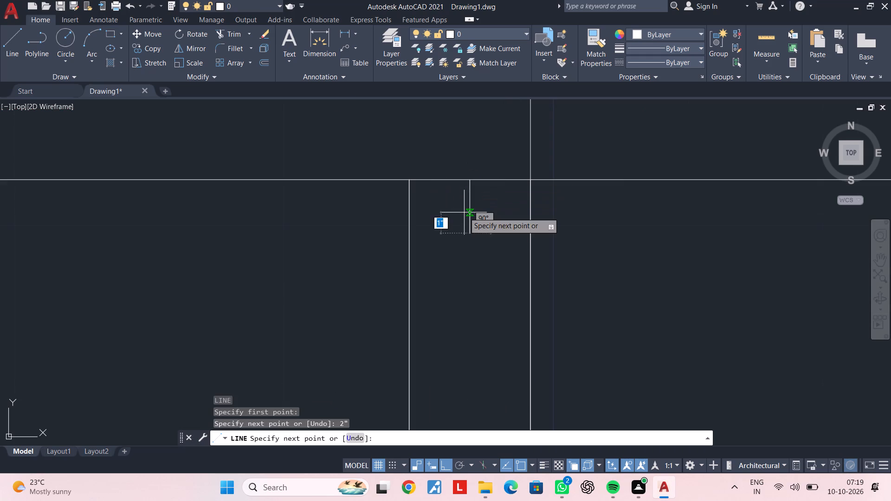
key(Escape)
key(Escape)
key(Escape)
key(Escape)
key(Escape)
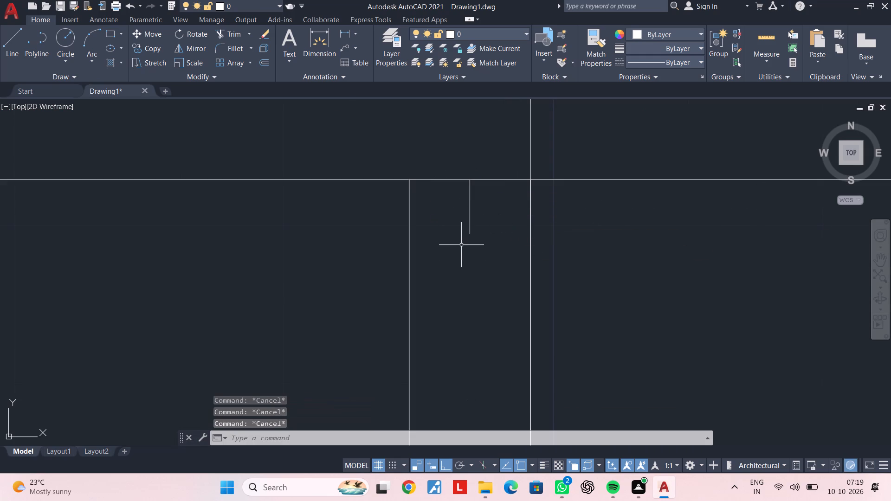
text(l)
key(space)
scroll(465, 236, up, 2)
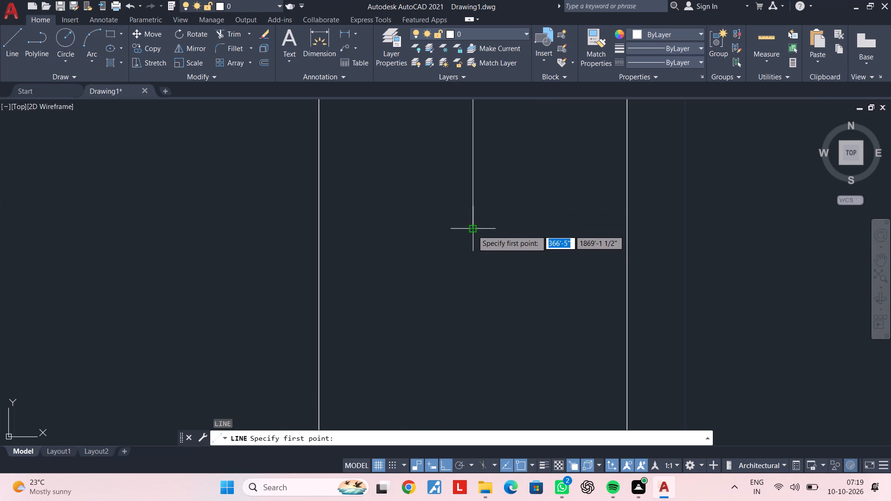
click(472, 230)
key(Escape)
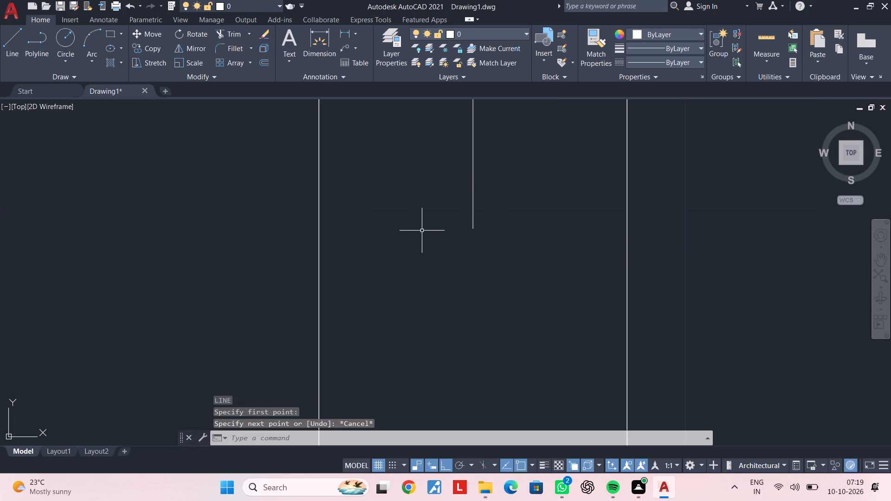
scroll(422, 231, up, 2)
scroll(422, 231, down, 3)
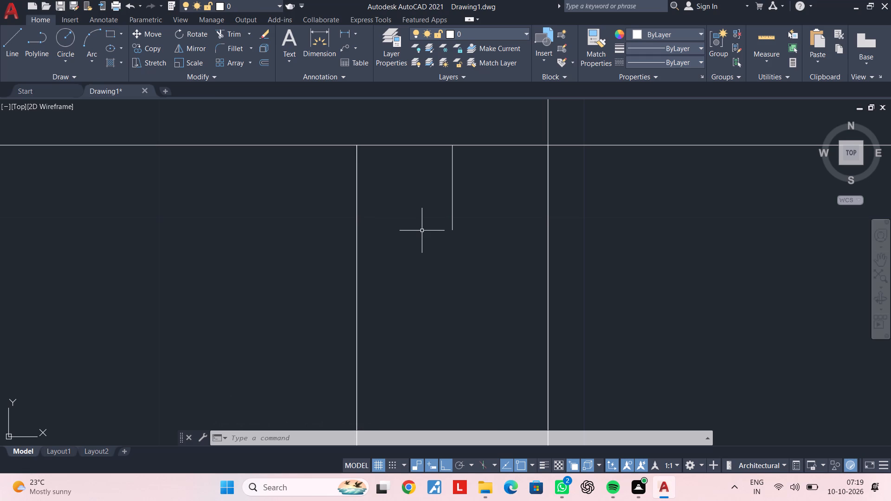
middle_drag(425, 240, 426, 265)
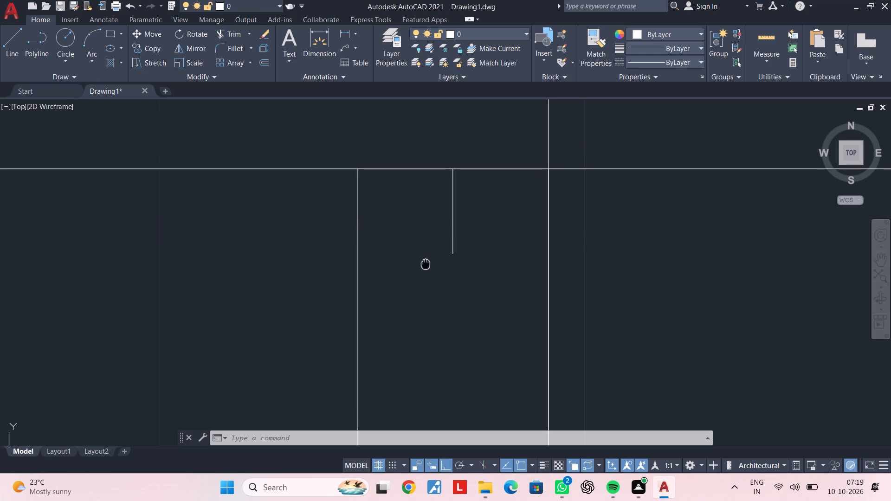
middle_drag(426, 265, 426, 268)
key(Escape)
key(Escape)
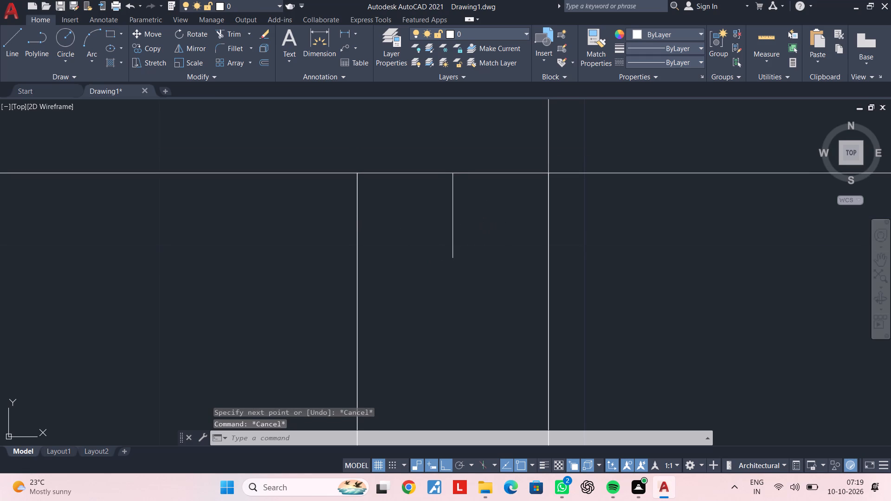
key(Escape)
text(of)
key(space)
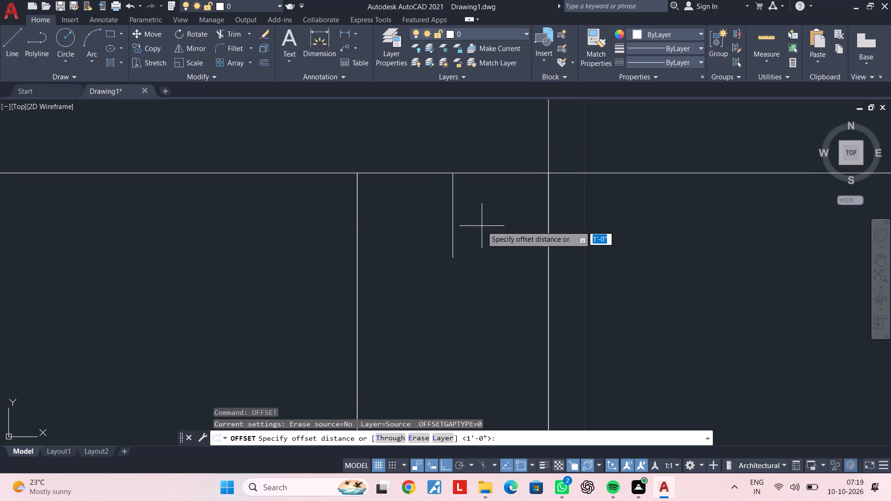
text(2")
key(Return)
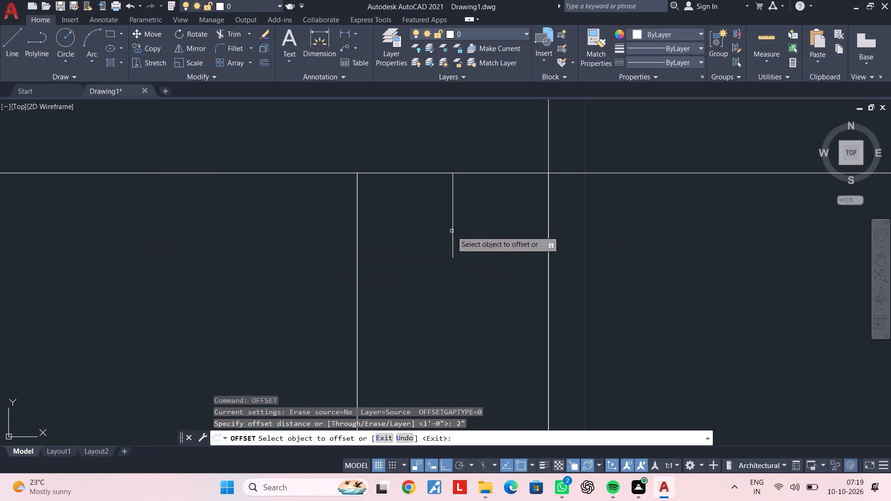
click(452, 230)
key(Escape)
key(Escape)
Offset the short vertical line inside the rectangle by 1" to both sides.
text(of 1")
key(Return)
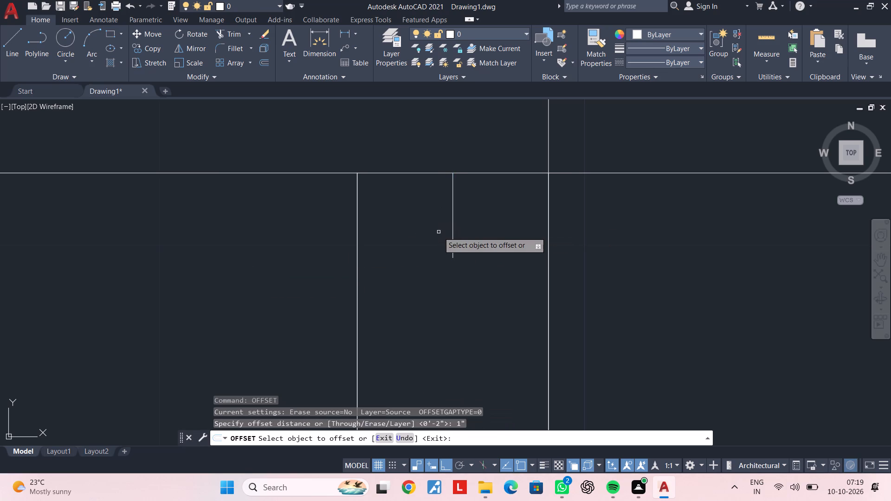
click(453, 220)
click(426, 220)
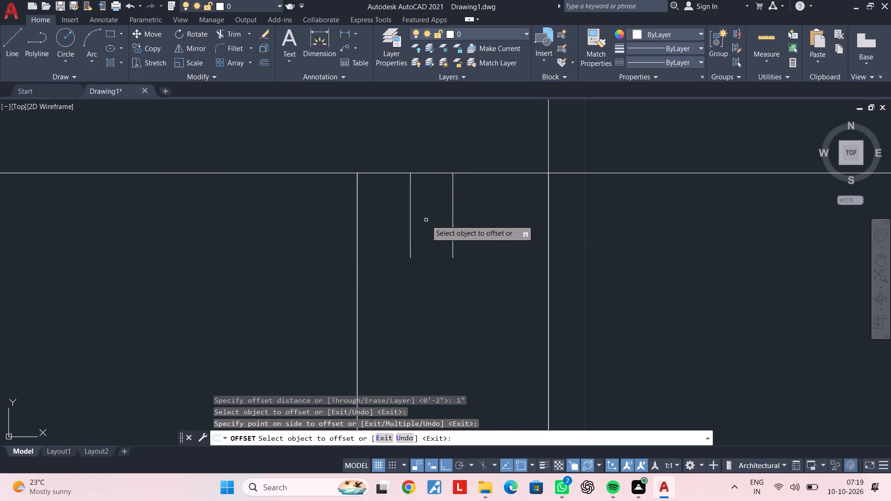
click(454, 216)
click(474, 215)
key(Escape)
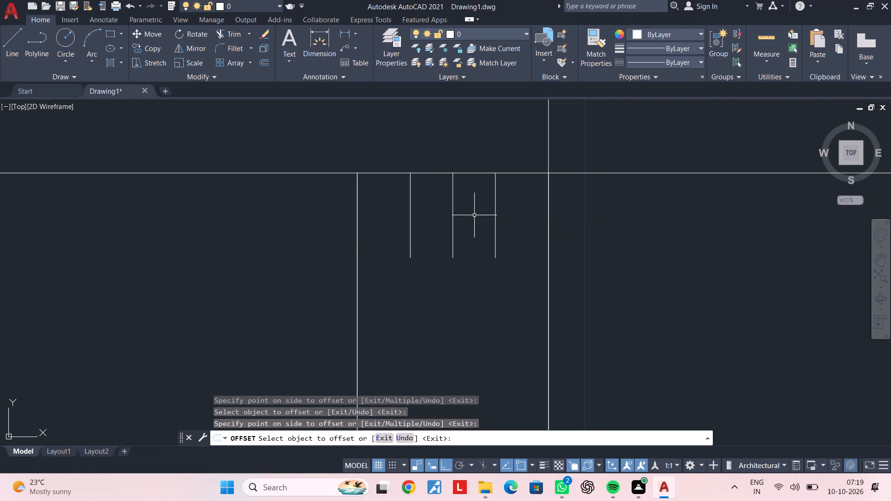
Delete the original middle line between the two offset lines.
click(471, 215)
click(441, 220)
key(Delete)
key(Escape)
key(Escape)
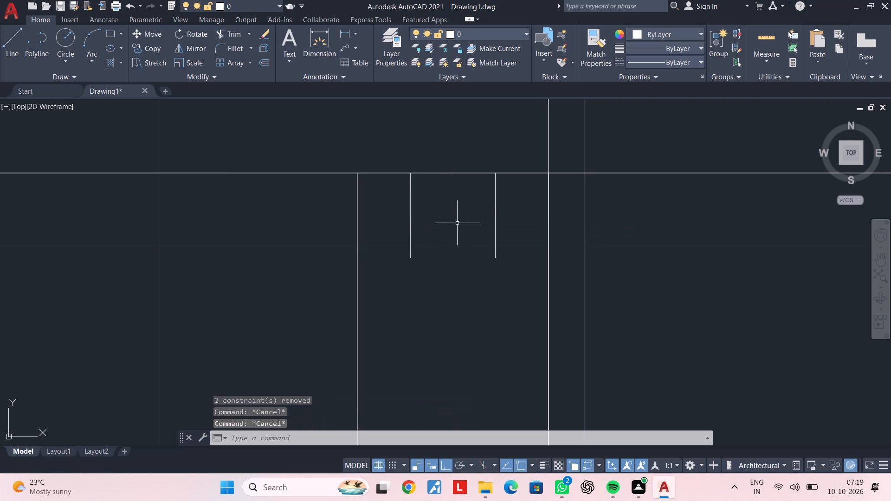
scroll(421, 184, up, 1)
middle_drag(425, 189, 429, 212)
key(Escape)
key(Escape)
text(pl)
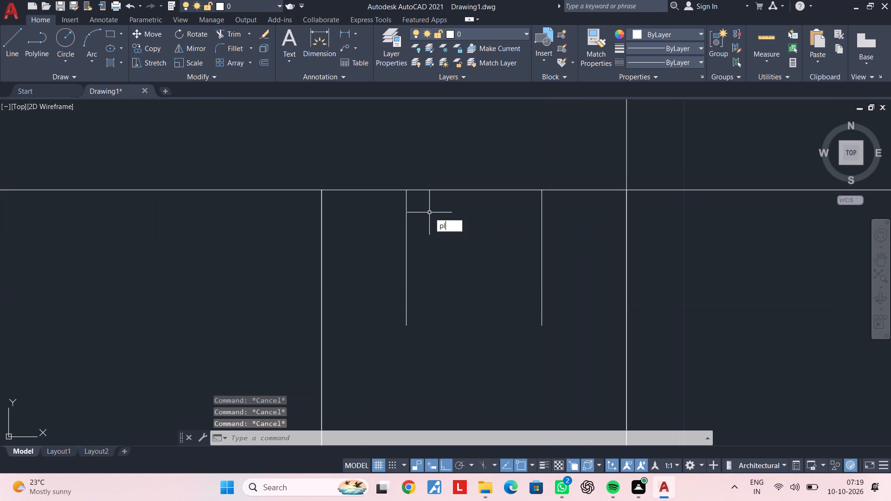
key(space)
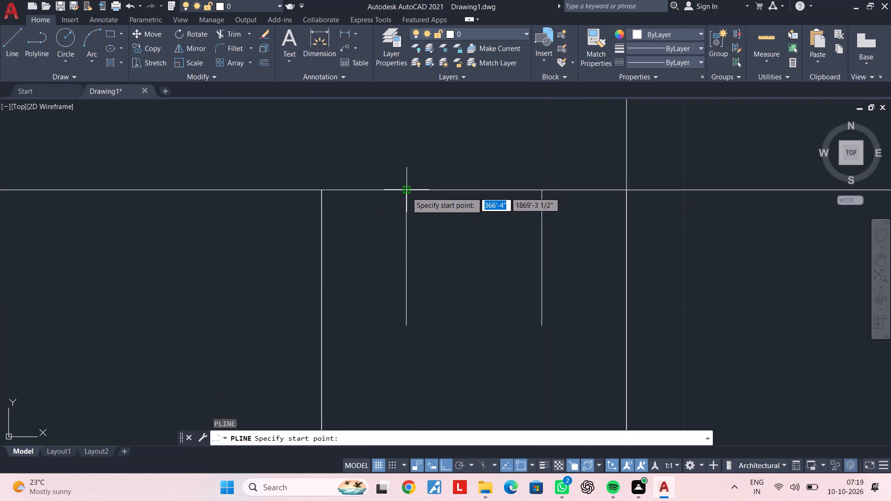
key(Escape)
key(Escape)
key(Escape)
Draw a vertical line down from the midpoint of the rectangle's top edge, slightly past the ends of the two offset lines.
key(l)
key(space)
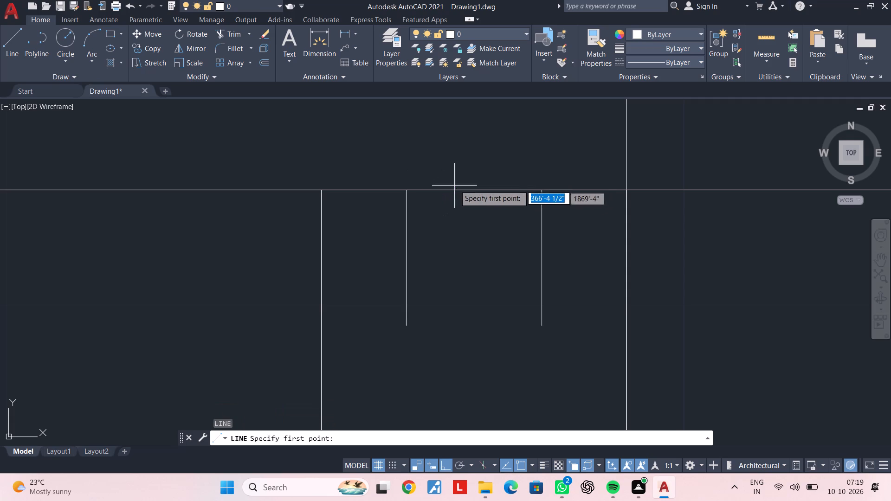
click(473, 191)
click(474, 331)
key(Escape)
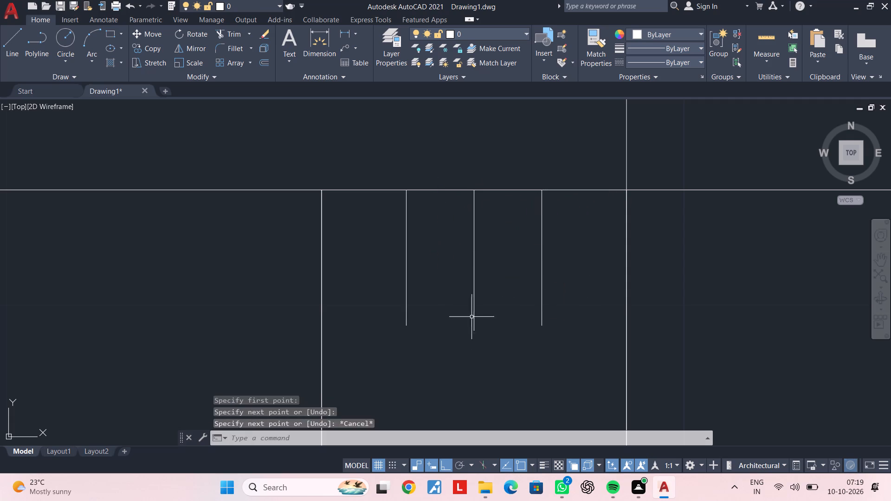
key(Escape)
key(Escape)
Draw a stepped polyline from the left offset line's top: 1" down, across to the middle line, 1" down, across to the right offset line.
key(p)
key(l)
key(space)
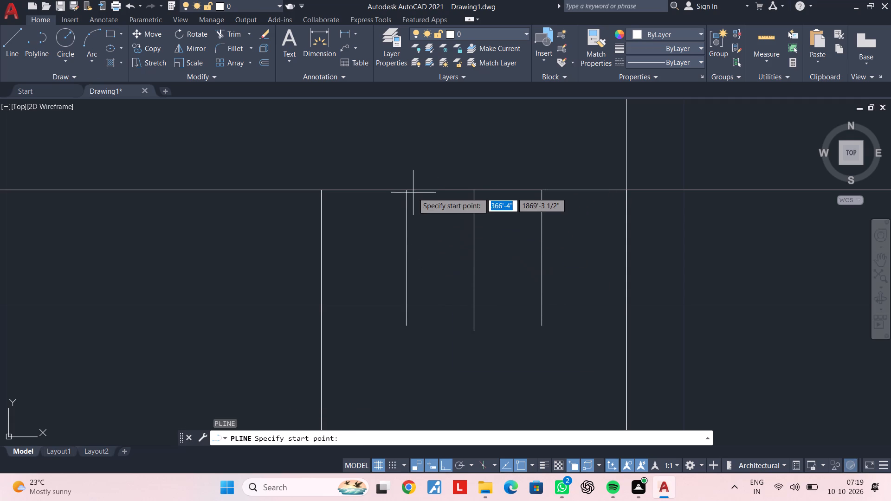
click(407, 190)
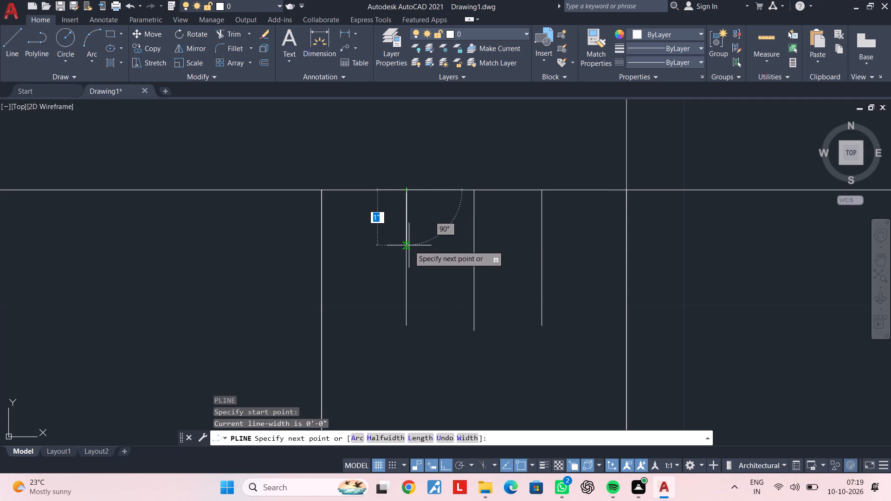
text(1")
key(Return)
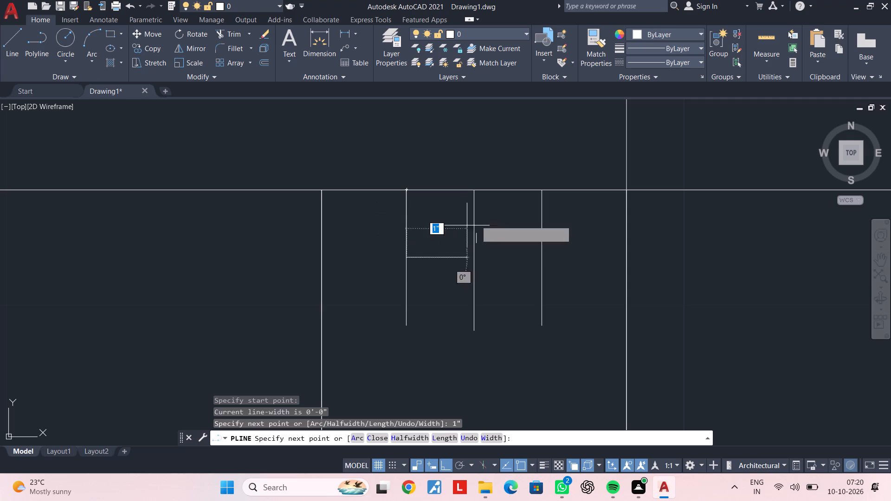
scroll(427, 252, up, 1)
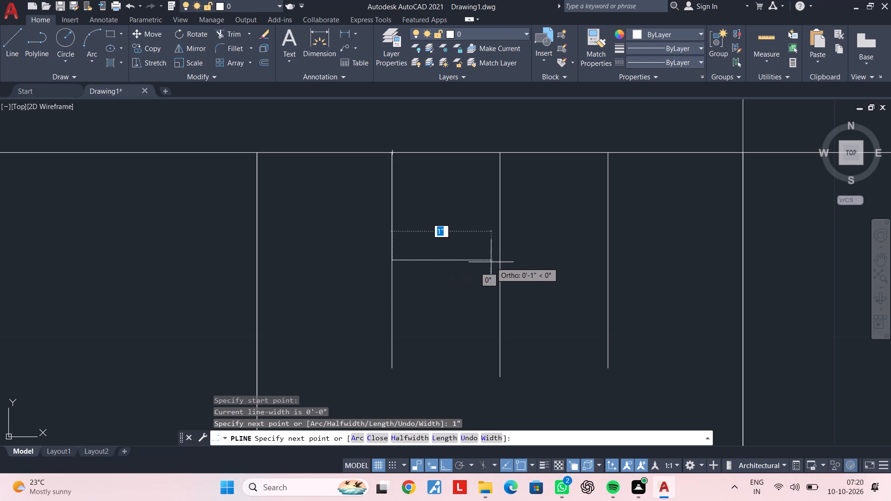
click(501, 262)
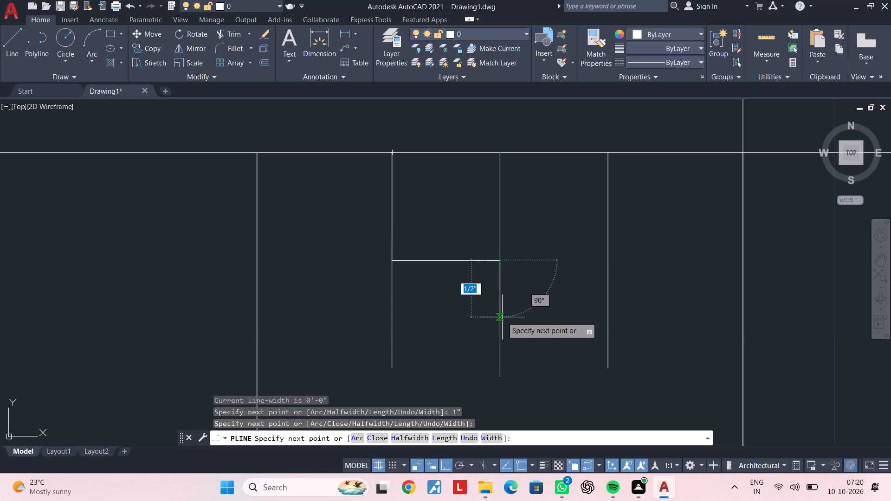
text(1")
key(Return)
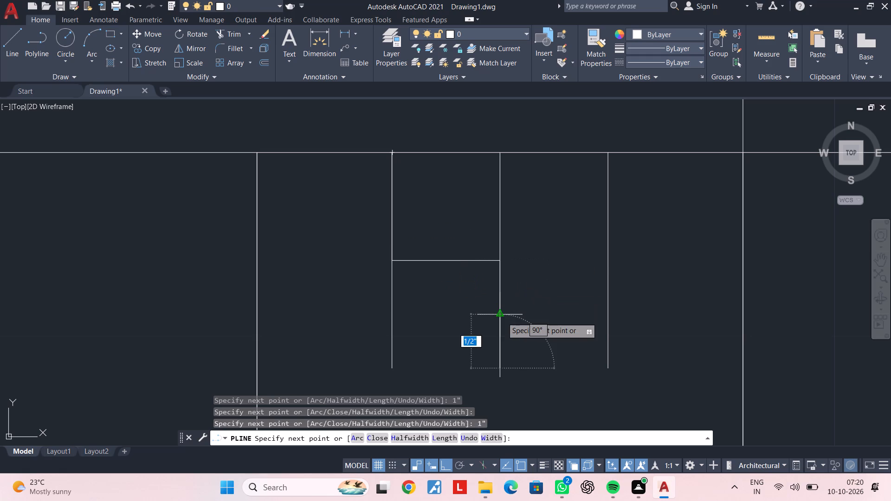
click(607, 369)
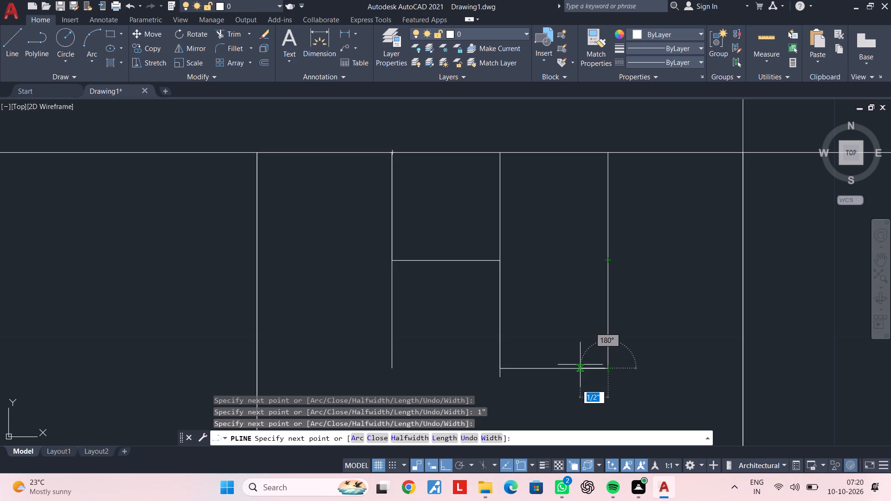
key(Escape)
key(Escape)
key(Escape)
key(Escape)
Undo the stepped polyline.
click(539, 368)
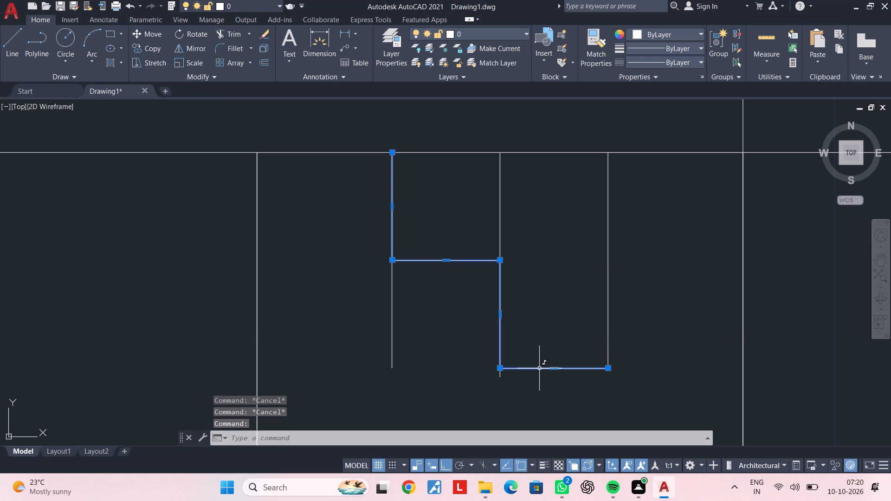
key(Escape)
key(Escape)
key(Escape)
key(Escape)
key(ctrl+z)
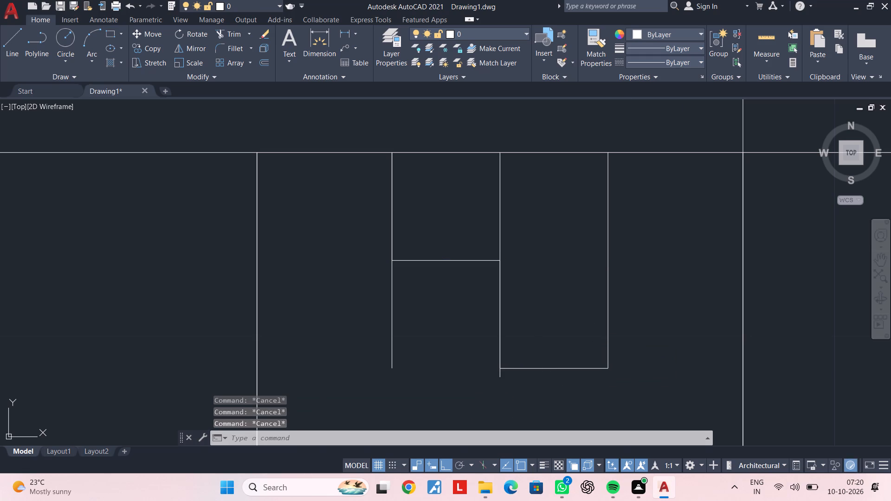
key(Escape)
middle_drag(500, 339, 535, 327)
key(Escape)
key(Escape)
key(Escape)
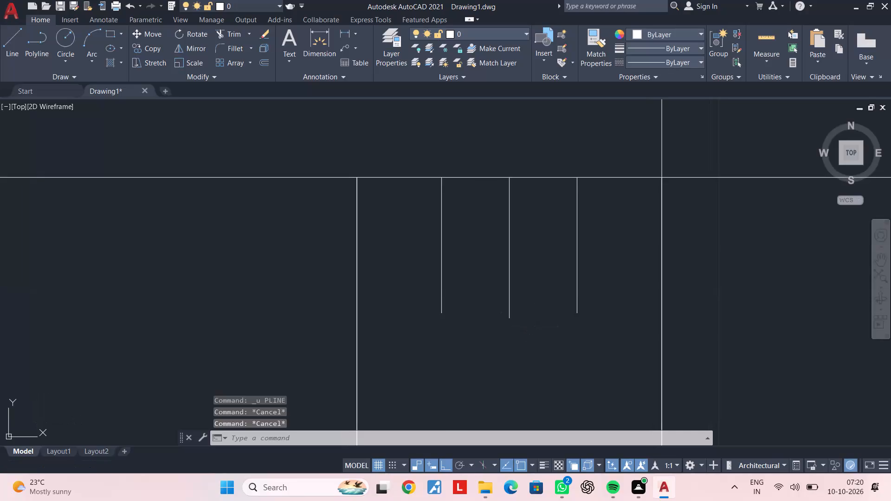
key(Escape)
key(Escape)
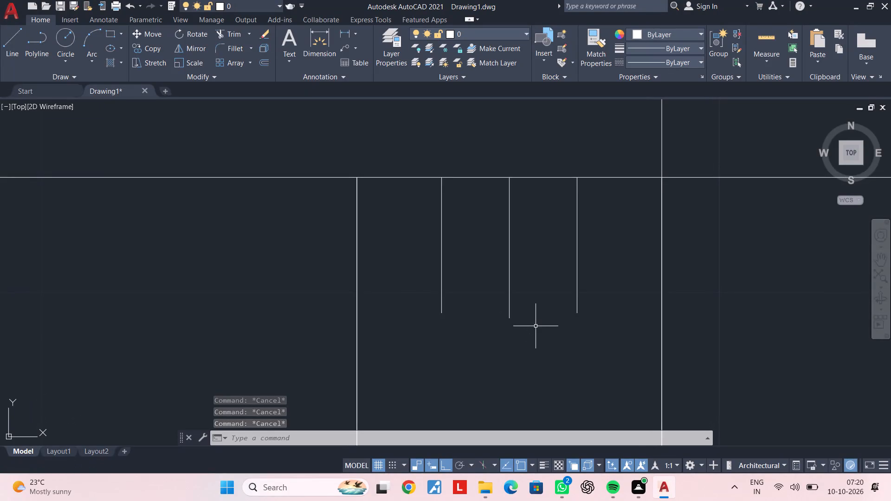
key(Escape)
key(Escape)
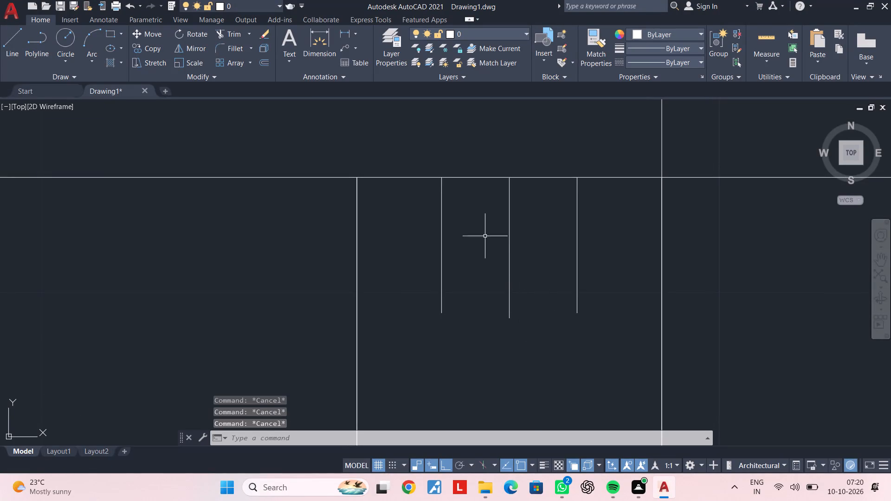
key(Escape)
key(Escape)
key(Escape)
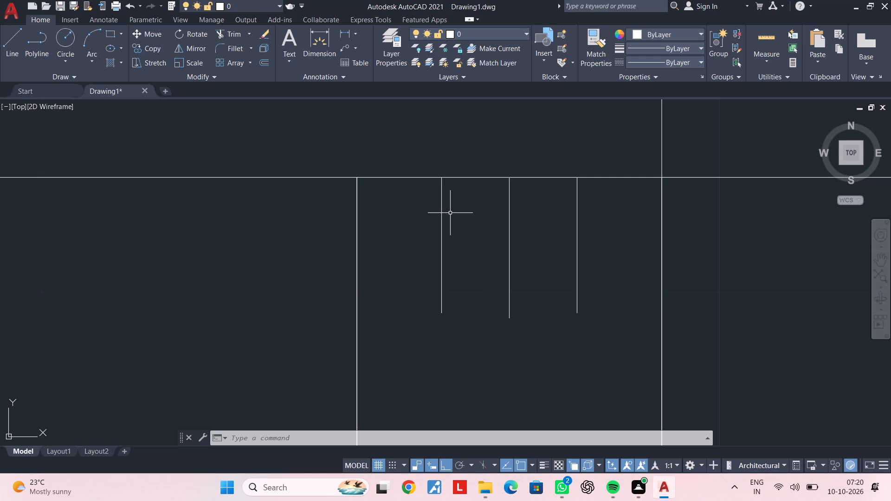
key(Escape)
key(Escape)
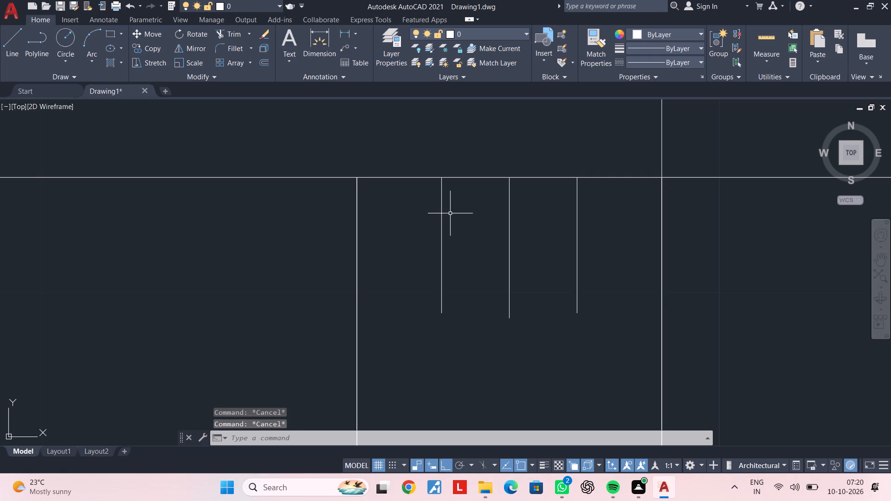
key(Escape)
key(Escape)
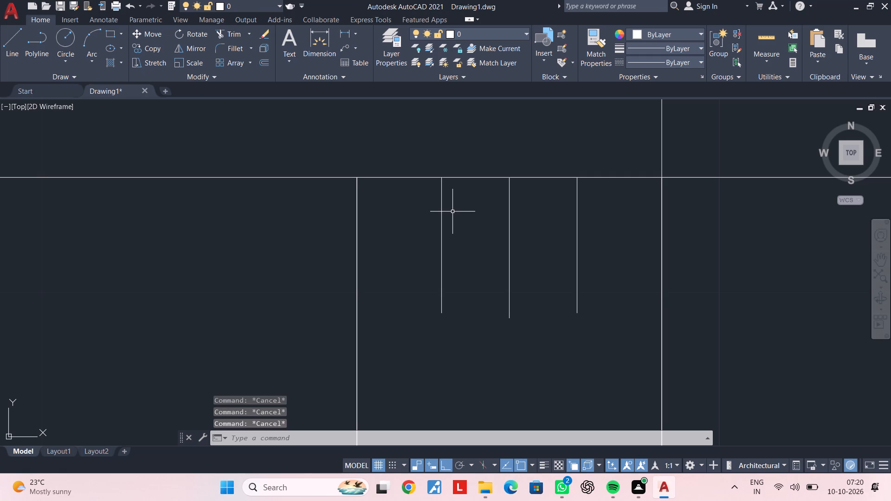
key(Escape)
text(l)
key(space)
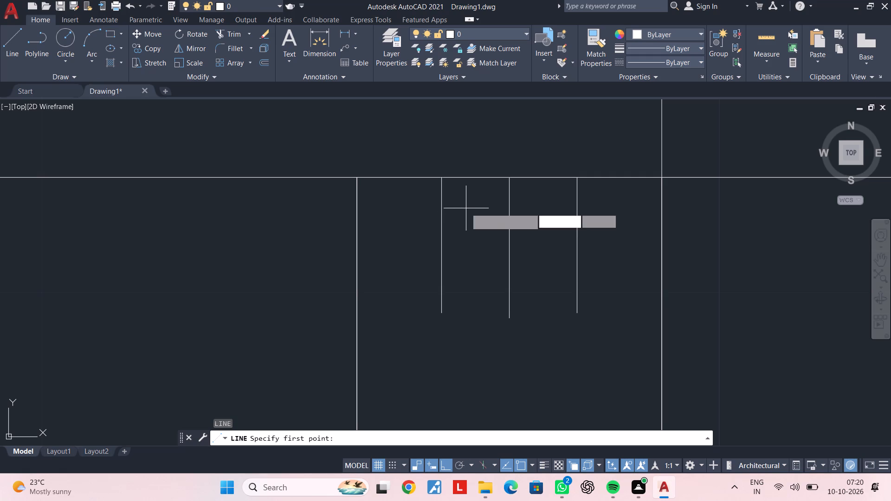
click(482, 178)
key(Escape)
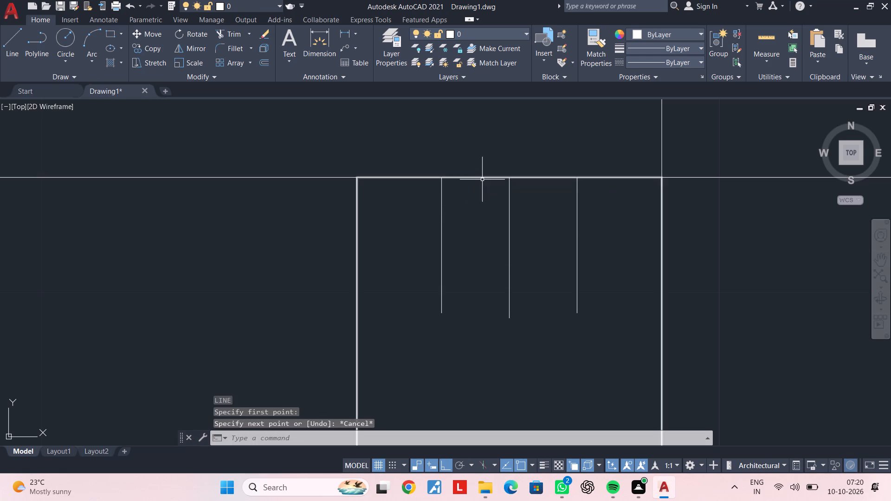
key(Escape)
Draw a vertical line down from the rectangle's top edge, just left of the middle line and about as long.
key(space)
scroll(482, 183, up, 2)
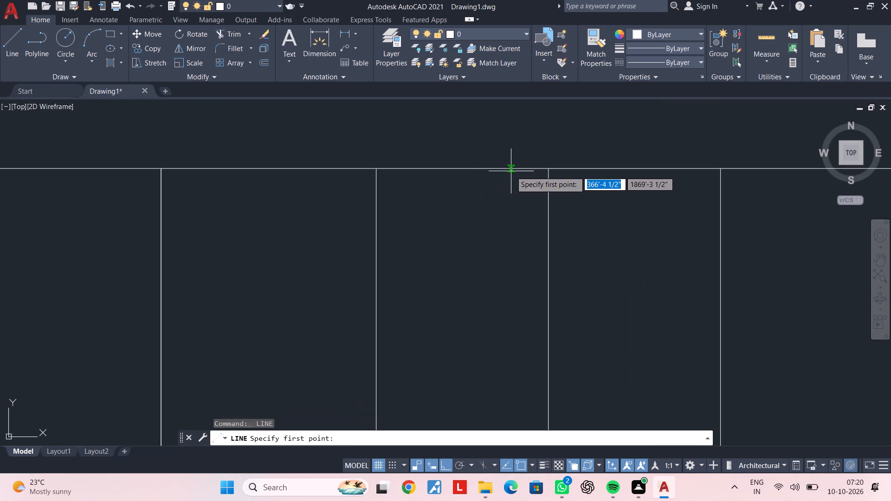
click(511, 171)
scroll(514, 307, down, 1)
middle_drag(514, 307, 517, 171)
click(510, 310)
key(Escape)
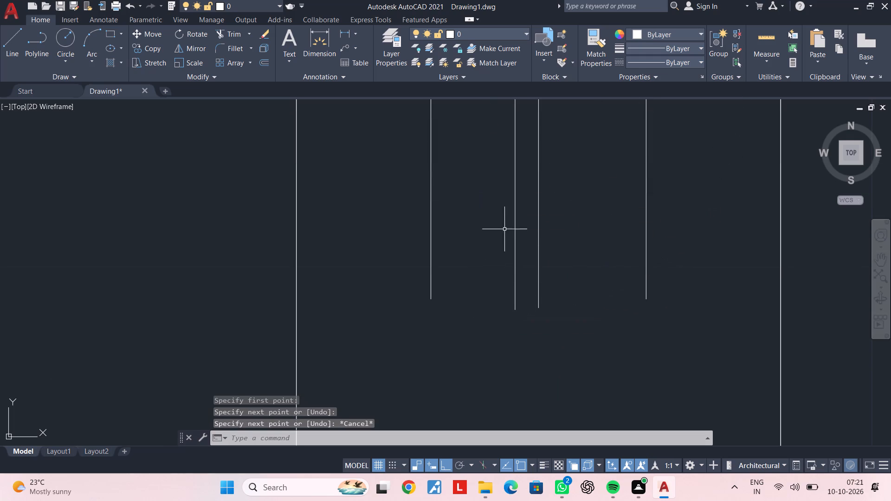
Mirror the new vertical line about the middle line, keeping the original.
middle_drag(504, 233, 490, 298)
key(Escape)
click(508, 261)
click(471, 268)
key(m)
text(i)
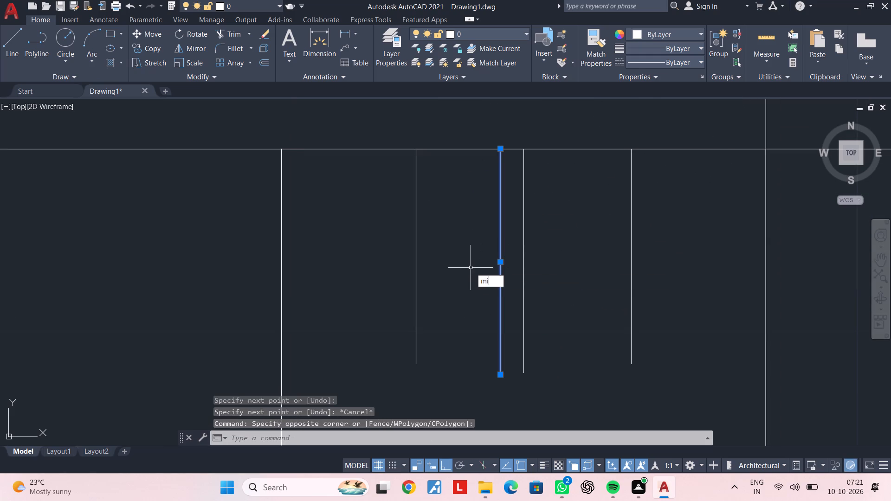
key(space)
click(525, 147)
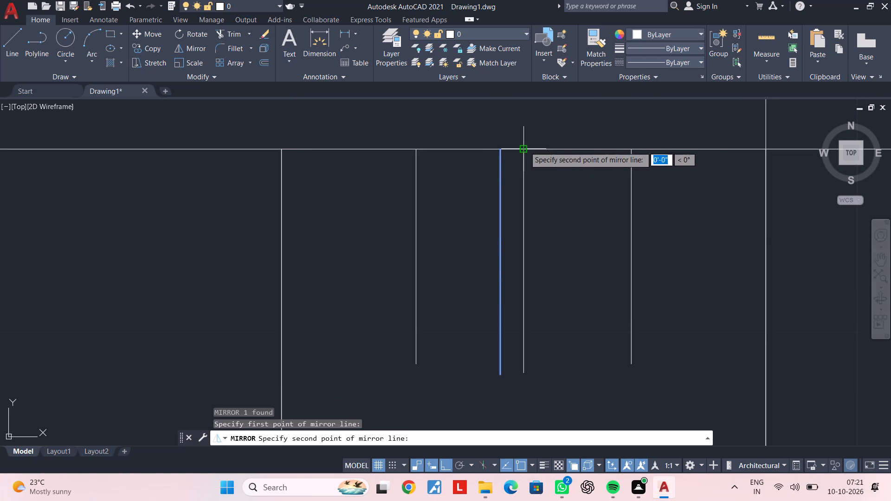
click(513, 263)
drag(524, 305, 513, 263)
key(Escape)
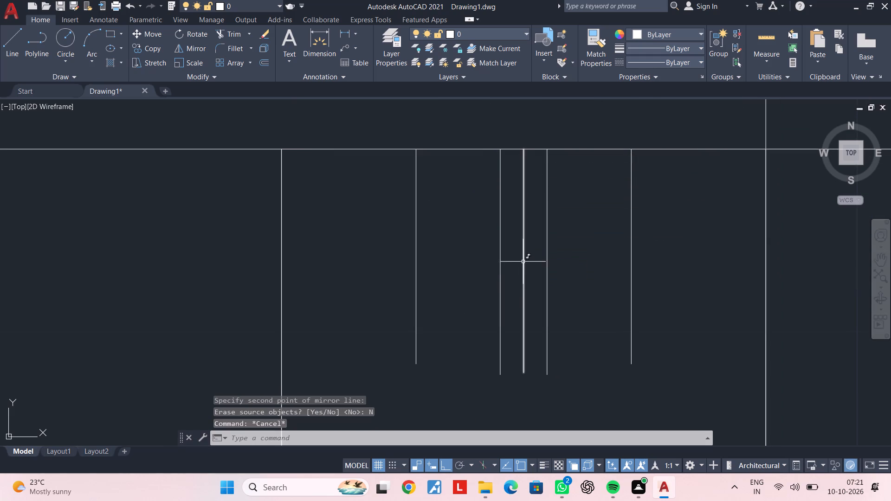
Delete the middle line between the mirrored pair.
click(523, 262)
key(Delete)
middle_drag(494, 285, 494, 304)
key(Escape)
key(Escape)
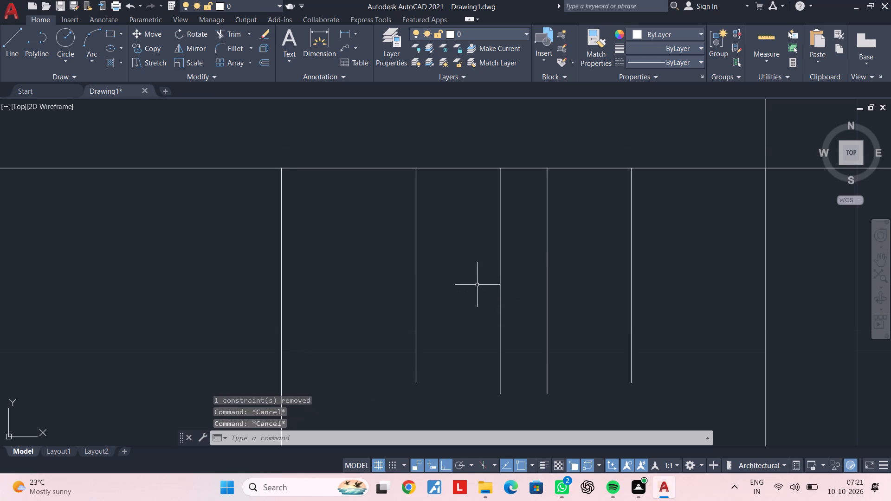
Draw a T-shaped polyline along the guide lines, with 1" deep shoulders and a stem extending 1" further down, ending at the top edge.
text(pl)
key(space)
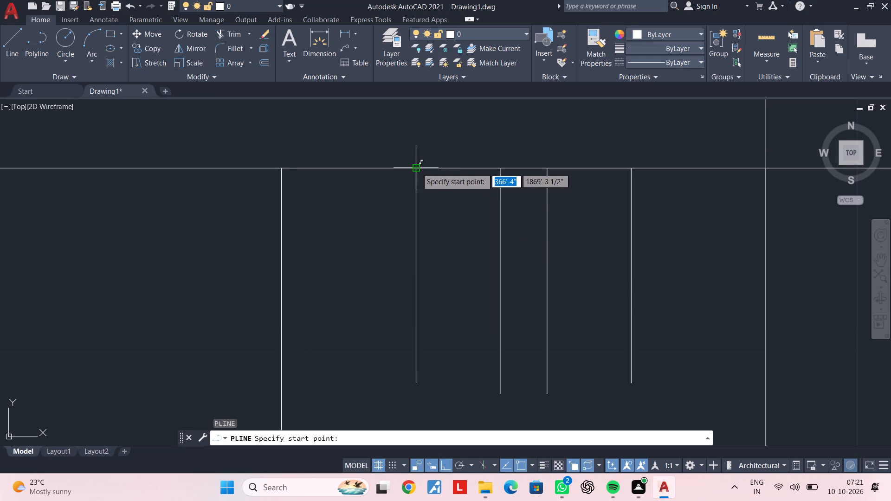
click(417, 168)
text(1")
key(Return)
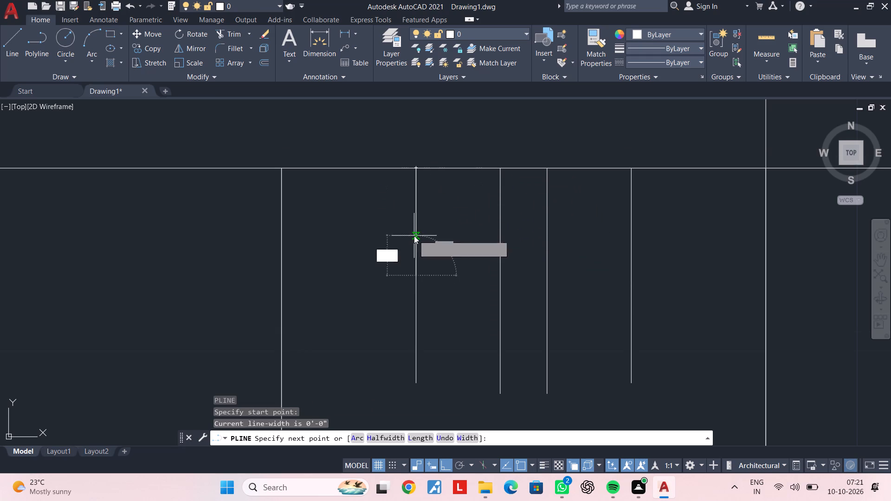
click(500, 276)
text(1")
key(Return)
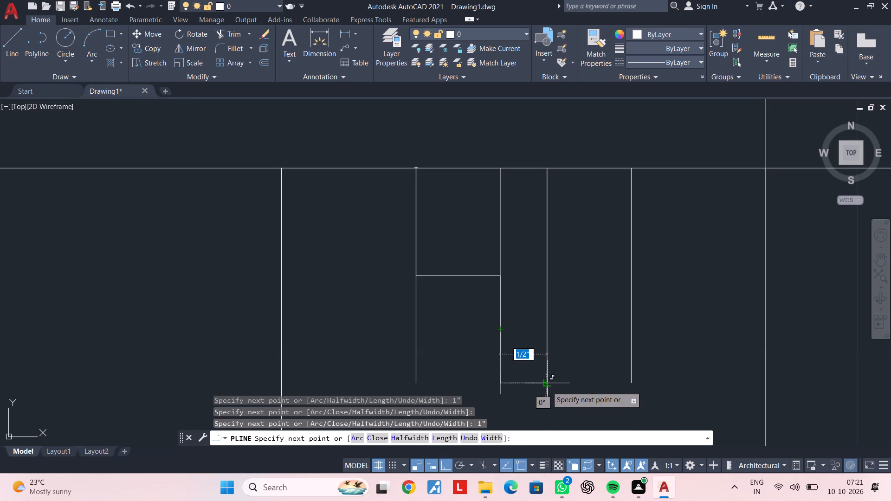
click(546, 386)
text(1")
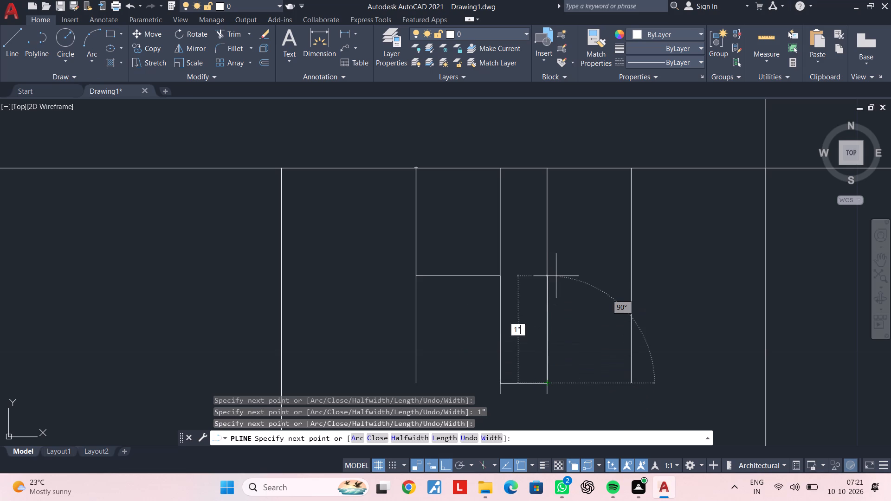
key(Return)
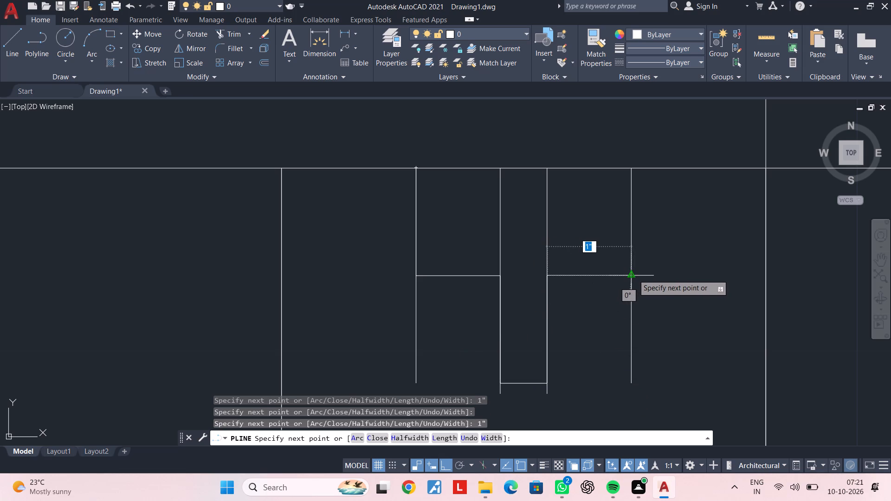
click(633, 275)
click(628, 167)
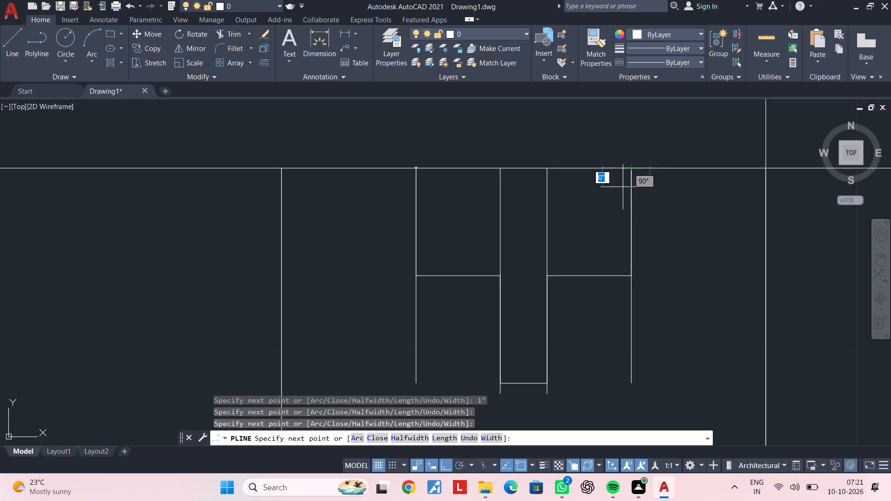
key(Escape)
key(Escape)
Delete the two guide lines along the T profile's stem and the outer guide line on its right side.
middle_drag(590, 302, 602, 242)
key(Escape)
key(Escape)
scroll(571, 334, up, 2)
click(559, 321)
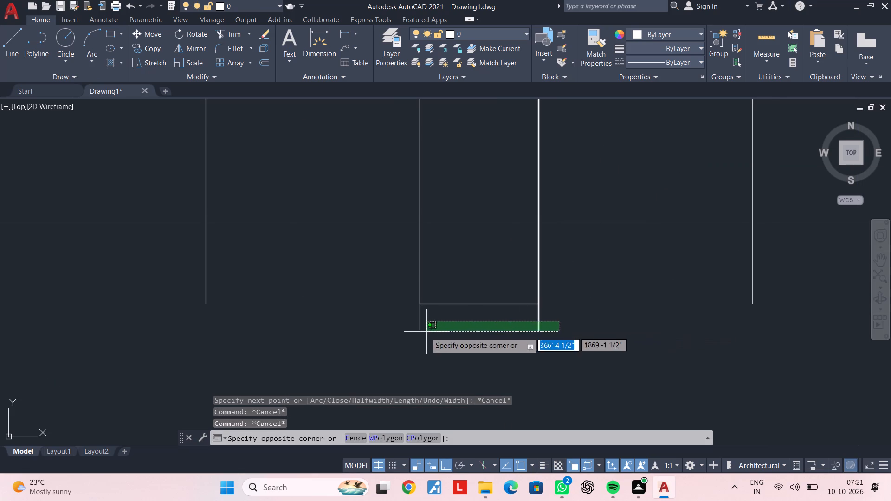
click(394, 332)
key(Delete)
scroll(402, 334, down, 3)
middle_drag(456, 335, 470, 379)
middle_drag(521, 360, 536, 310)
click(540, 296)
key(Delete)
middle_drag(519, 304, 551, 295)
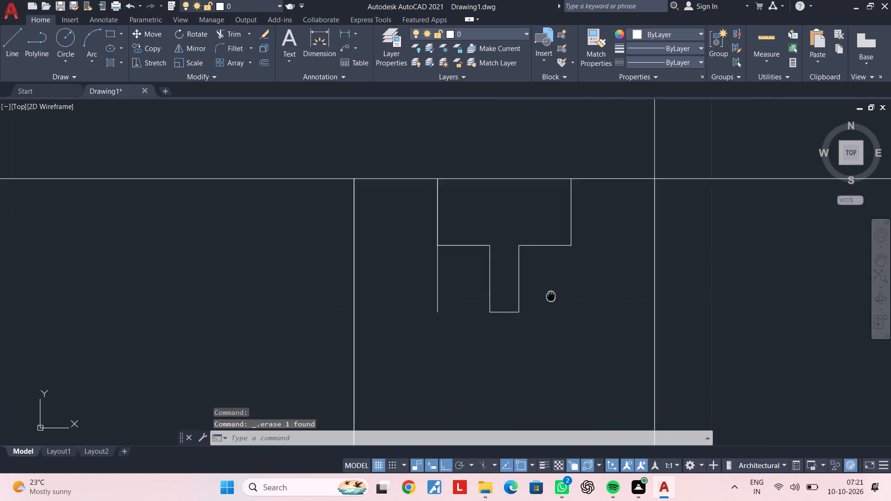
Delete the leftover vertical guide line along the T profile's outer left side.
middle_drag(551, 295, 611, 285)
double_click(497, 284)
key(Delete)
scroll(506, 298, down, 1)
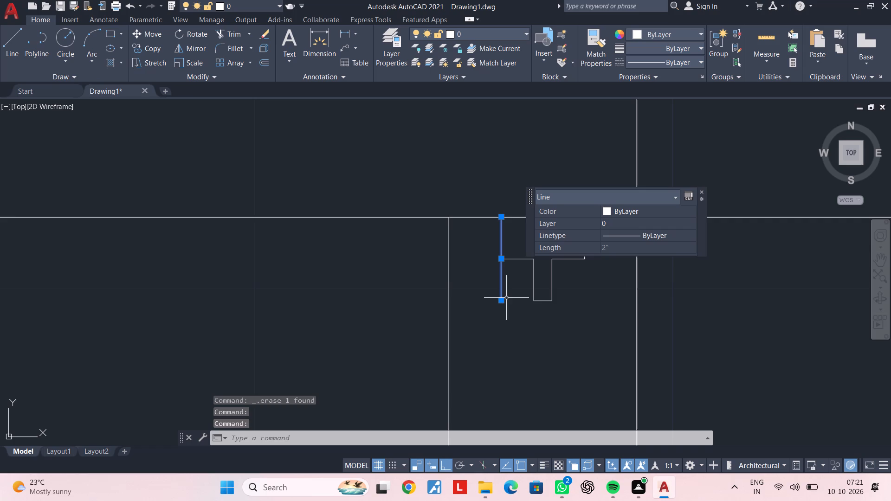
key(Delete)
Widen the T profile's stem by stretching both of its sides outward to the midpoints of the shoulders, about 1/2" each.
scroll(552, 337, down, 2)
middle_drag(549, 312, 542, 212)
scroll(553, 259, down, 1)
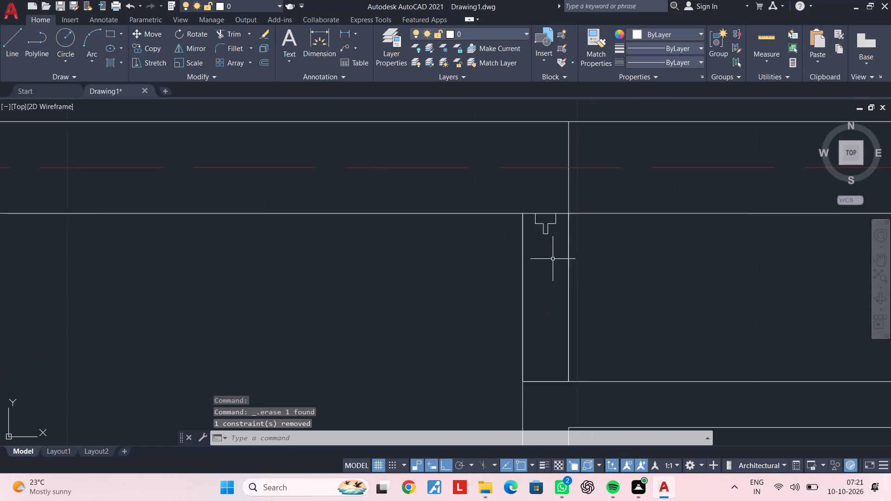
scroll(553, 259, down, 1)
middle_drag(553, 260, 543, 218)
key(Escape)
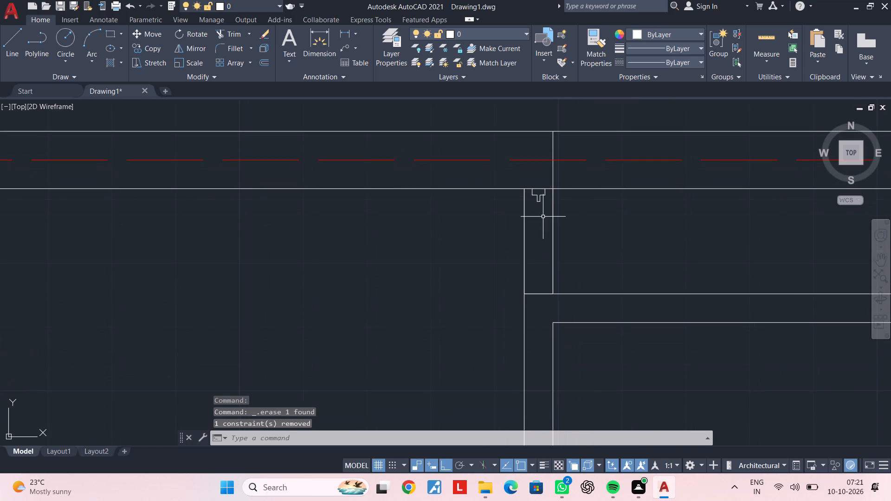
scroll(539, 200, up, 5)
middle_drag(532, 199, 547, 276)
key(Escape)
scroll(527, 259, up, 2)
click(539, 249)
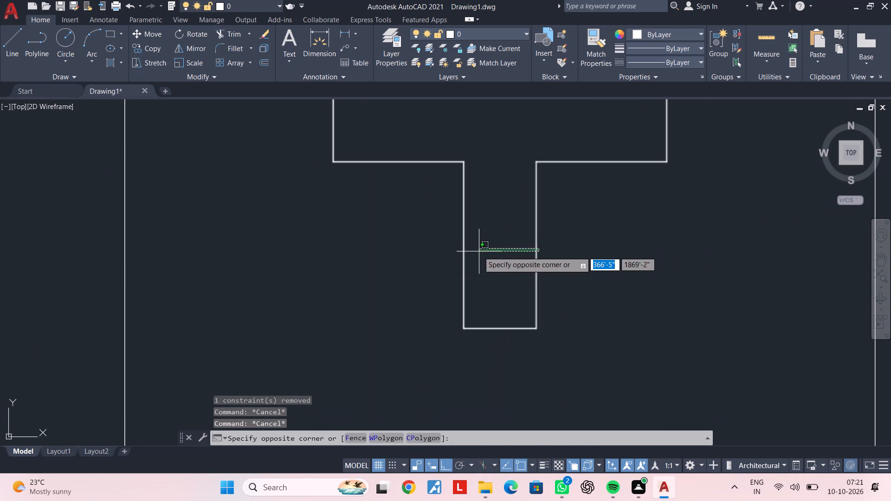
click(450, 254)
key(Escape)
key(Escape)
click(463, 248)
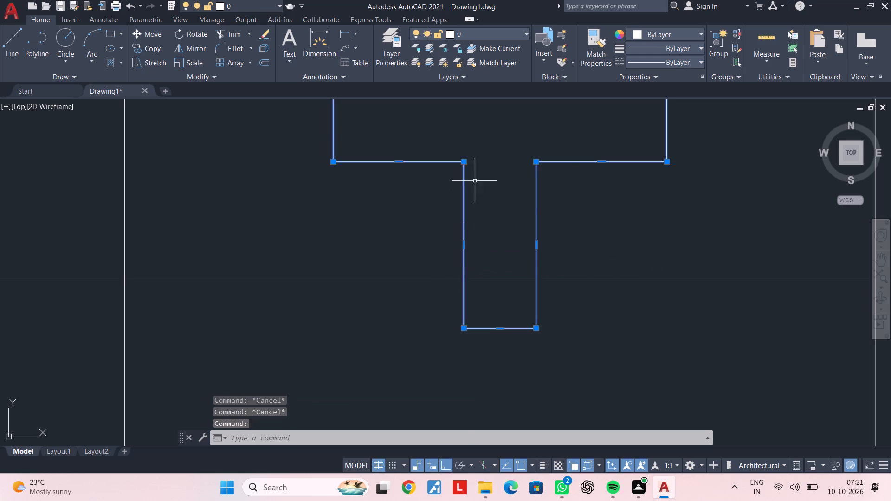
click(464, 244)
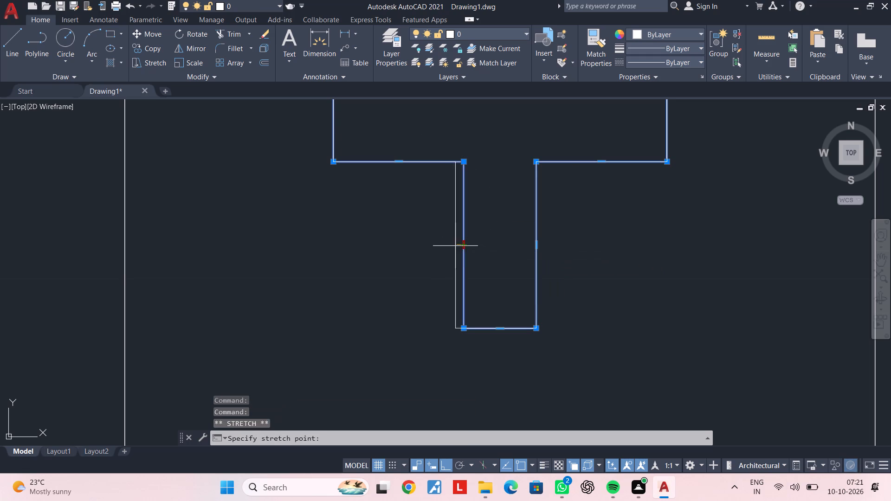
click(399, 244)
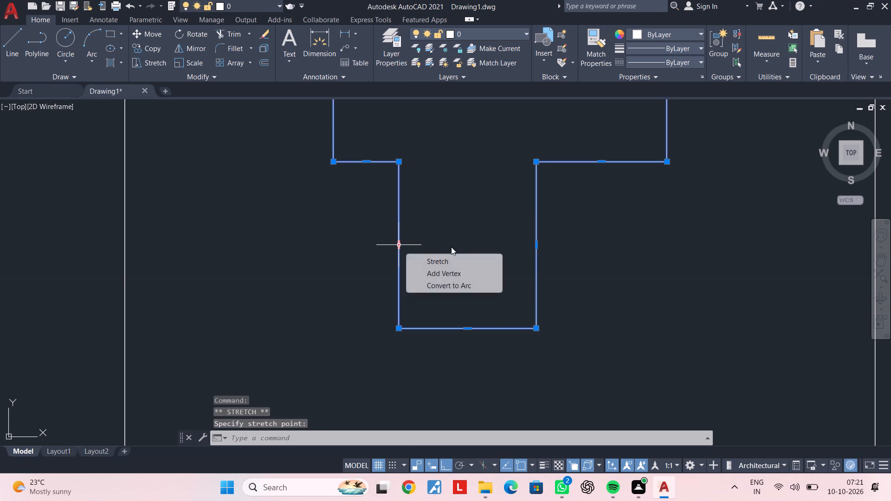
click(536, 247)
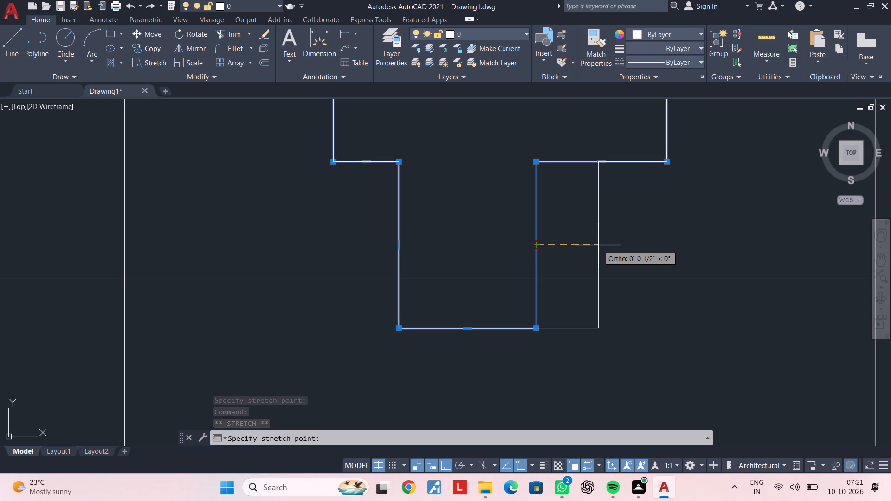
click(602, 245)
key(Escape)
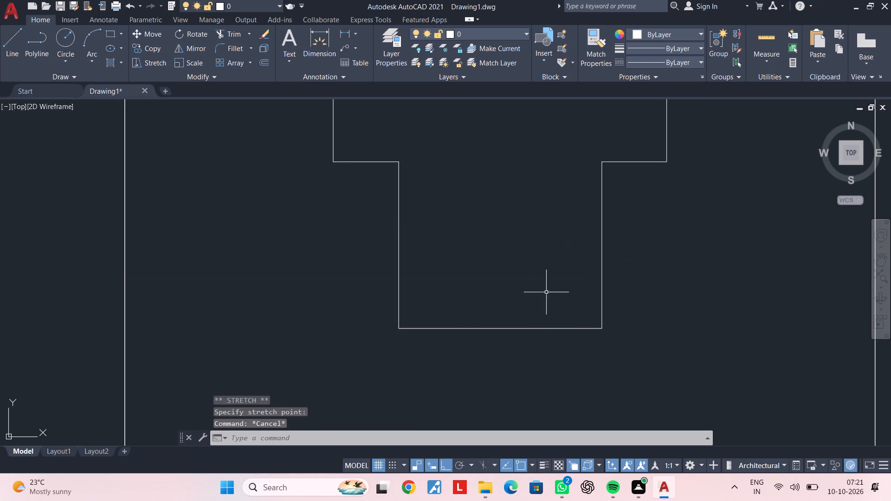
key(Escape)
Shorten the T profile's stem by stretching its bottom edge up about 1/2".
scroll(528, 315, down, 4)
middle_drag(528, 315, 527, 289)
scroll(527, 290, up, 2)
click(519, 297)
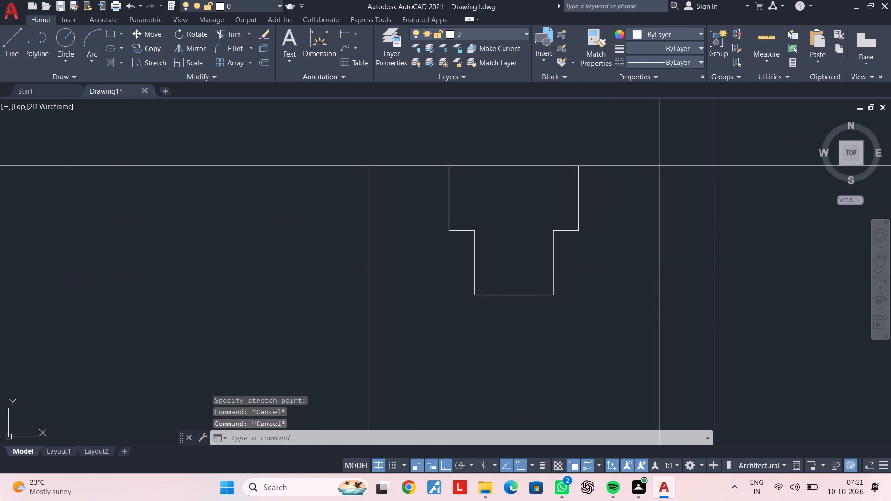
click(519, 295)
scroll(519, 295, up, 2)
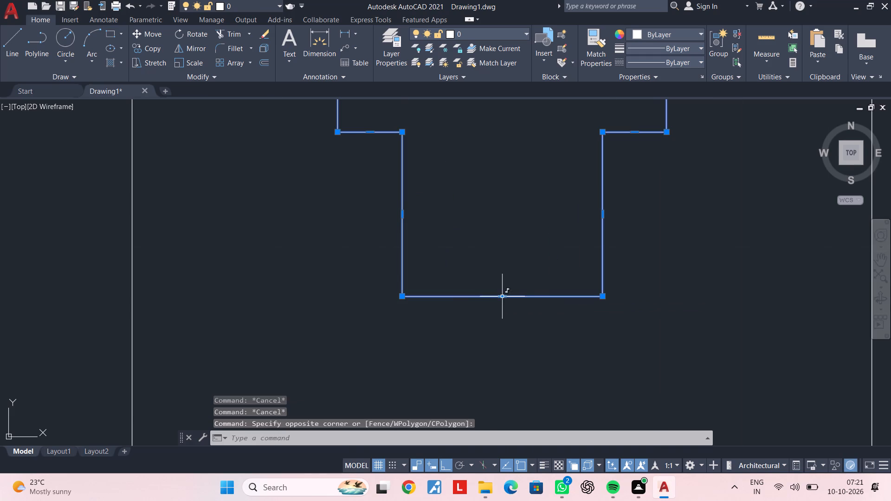
click(502, 295)
scroll(500, 230, down, 2)
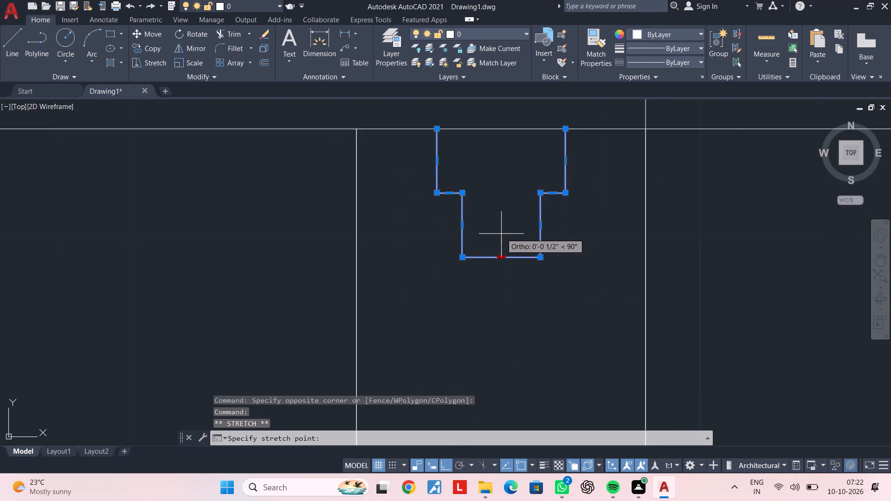
scroll(501, 234, up, 1)
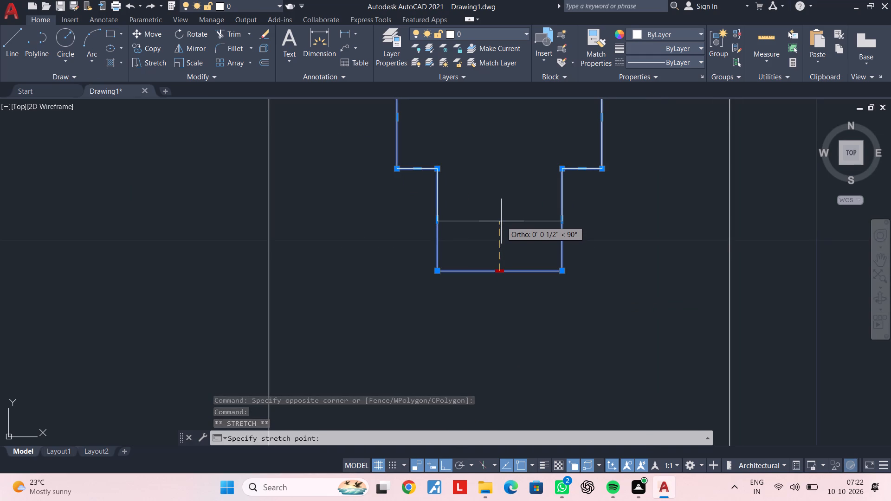
click(501, 221)
key(Escape)
Mirror the T profile to the opposite end of the wall opening about the opening's horizontal midline, keeping the original.
scroll(501, 241, down, 2)
middle_drag(501, 242, 505, 273)
key(Escape)
scroll(506, 277, down, 3)
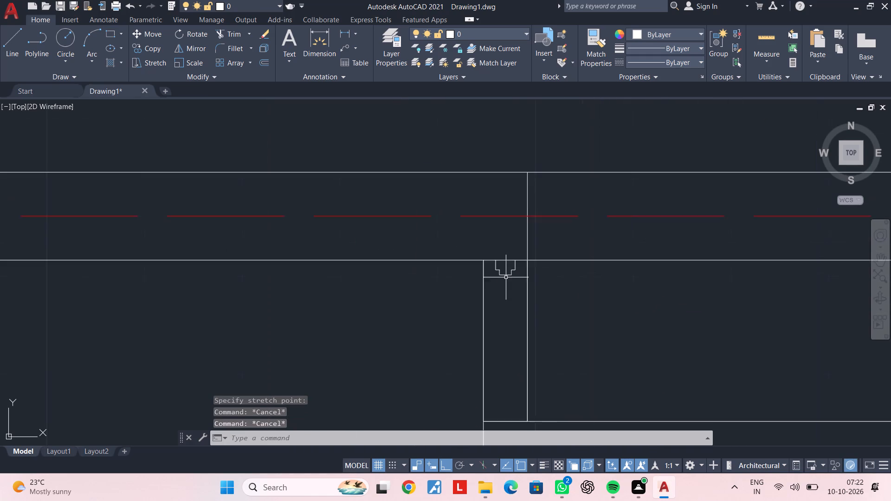
middle_drag(506, 277, 517, 231)
key(Escape)
scroll(525, 225, up, 1)
middle_drag(525, 248, 530, 210)
key(Escape)
scroll(523, 218, down, 2)
middle_drag(523, 218, 522, 205)
scroll(522, 202, up, 3)
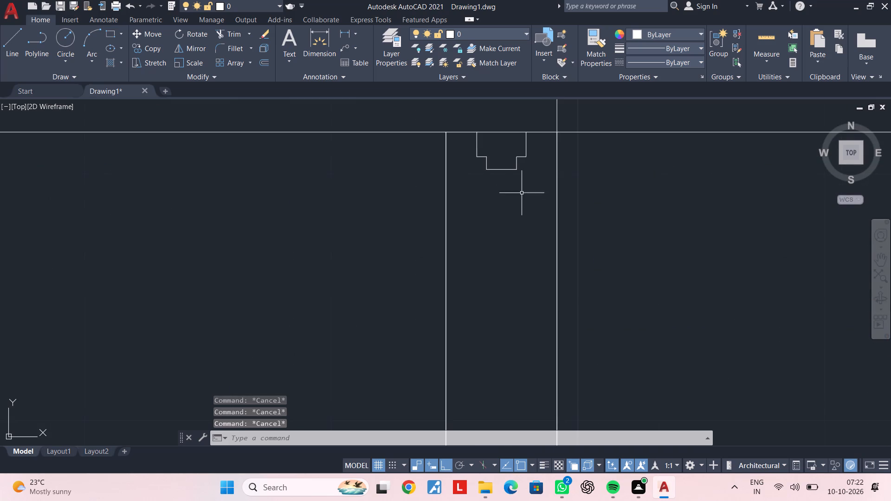
click(529, 152)
click(470, 173)
text(mi)
key(space)
scroll(500, 244, down, 2)
middle_drag(501, 246, 510, 177)
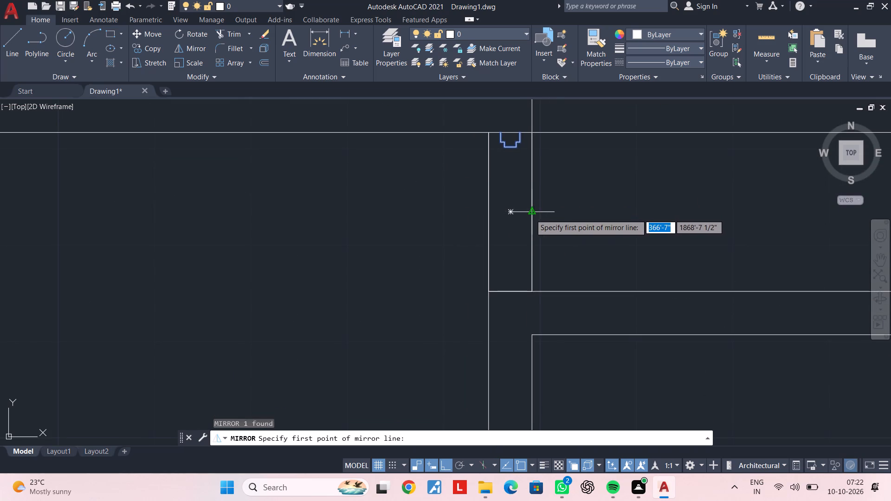
click(532, 213)
click(490, 215)
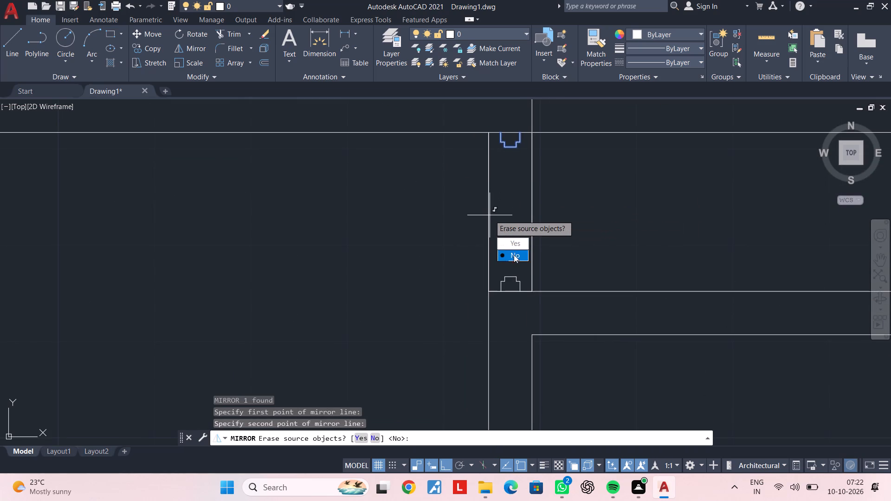
drag(514, 256, 490, 215)
key(Escape)
key(Escape)
Draw a 1'-1 1/2" vertical line joining the right stem corners of the two facing frame profiles.
middle_drag(491, 202, 490, 257)
key(Escape)
key(Escape)
scroll(505, 222, up, 1)
middle_drag(509, 228, 512, 171)
key(Escape)
scroll(512, 171, up, 1)
key(Escape)
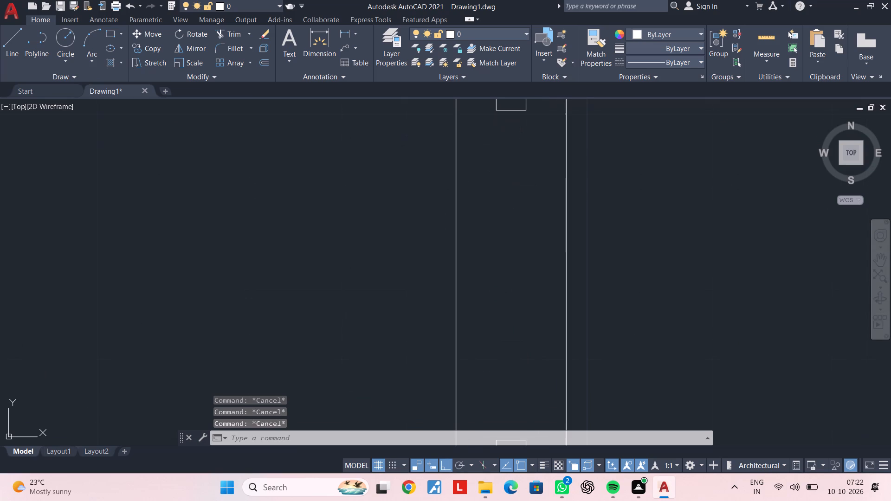
key(l)
key(space)
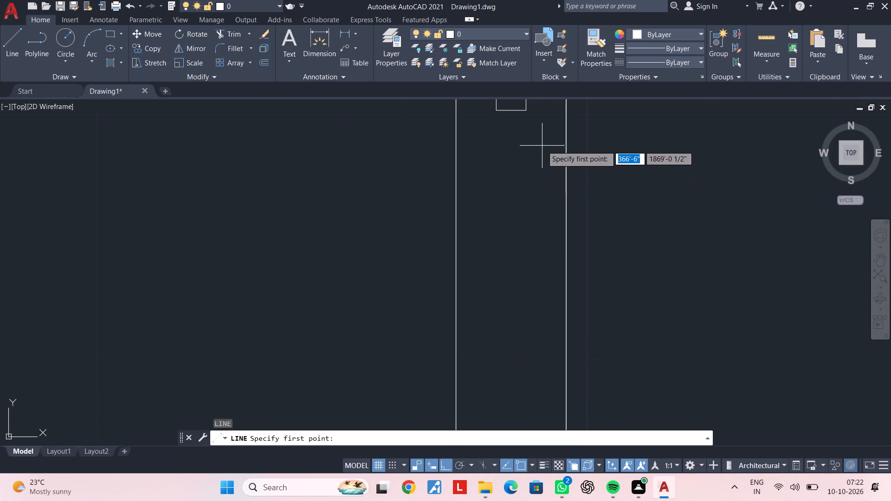
scroll(534, 128, down, 2)
middle_drag(534, 138, 529, 193)
scroll(526, 188, up, 3)
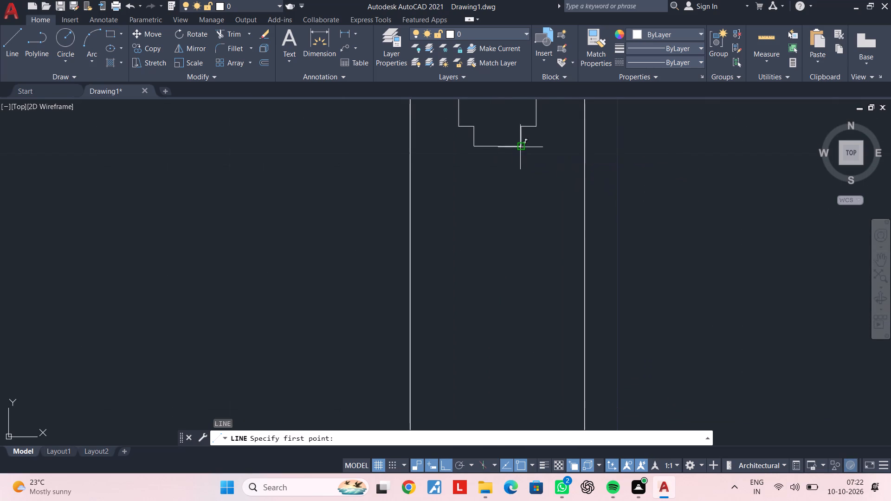
click(520, 147)
scroll(525, 263, down, 2)
middle_drag(525, 263, 527, 164)
scroll(524, 327, up, 1)
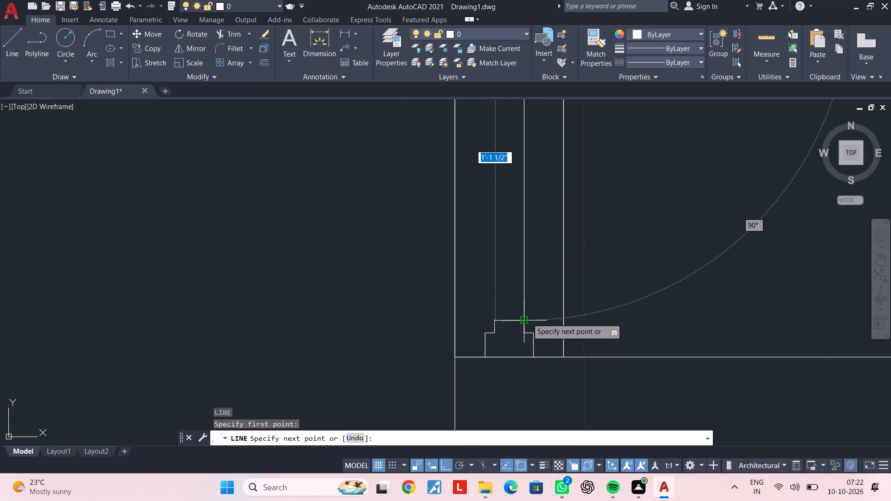
click(523, 318)
key(space)
Draw a 1'-1 1/2" vertical line joining the left stem corners of the two facing frame profiles.
scroll(510, 270, down, 3)
middle_drag(510, 257, 520, 306)
key(space)
scroll(519, 251, up, 3)
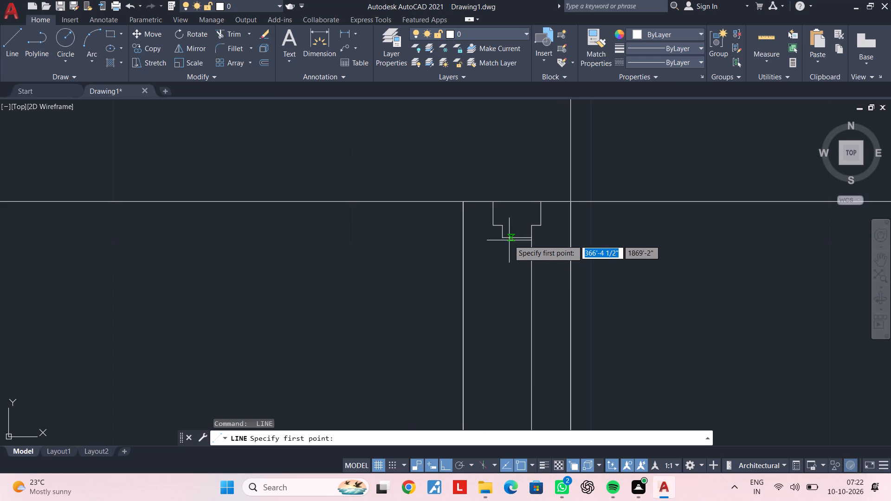
click(504, 238)
scroll(504, 315, down, 1)
middle_drag(505, 315, 518, 174)
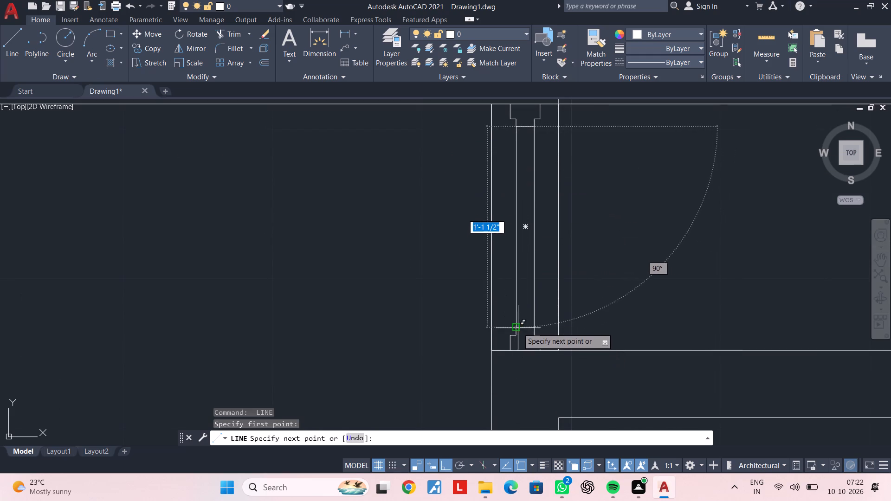
click(517, 328)
key(Escape)
Draw a vertical centre line between the midpoints of the two frame profiles' stem ends.
scroll(521, 222, down, 1)
middle_drag(521, 222, 521, 271)
key(space)
scroll(526, 200, up, 2)
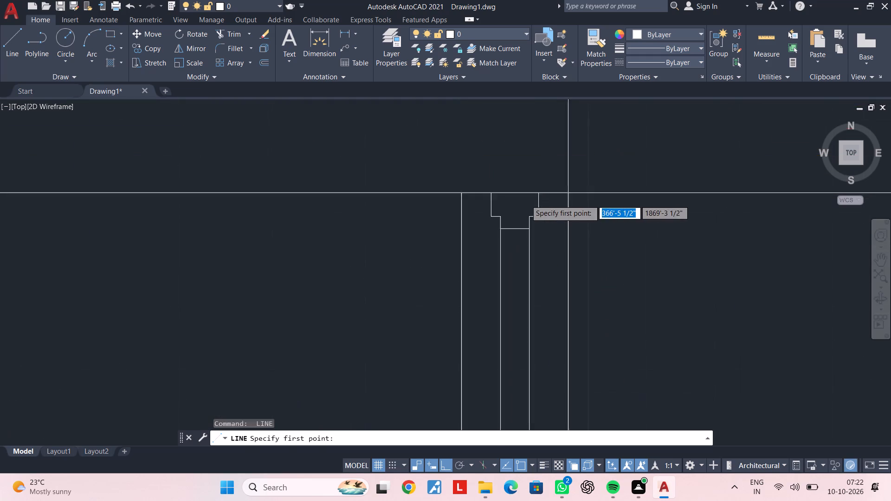
scroll(526, 200, up, 1)
click(508, 248)
scroll(510, 348, down, 2)
middle_drag(510, 348, 519, 177)
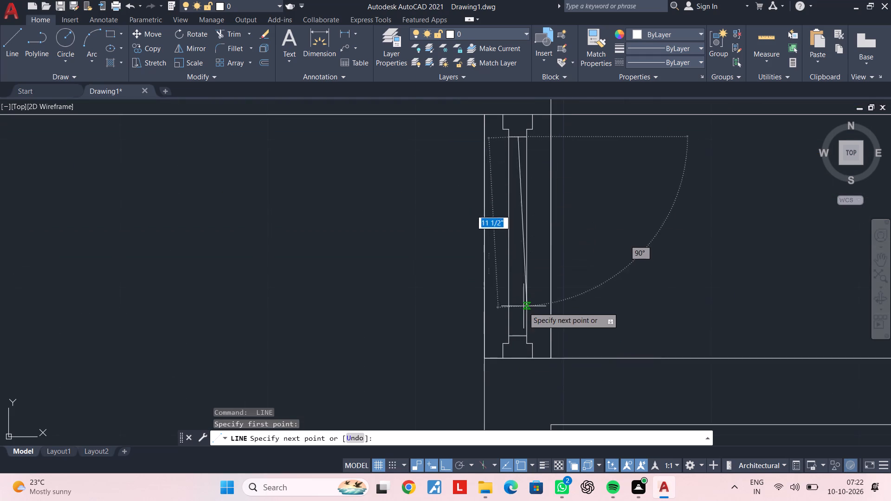
click(517, 337)
key(Escape)
Examine the completed frame detail in the opening and the adjoining walls along the top of the floor plan.
scroll(534, 288, down, 2)
middle_drag(534, 288, 504, 286)
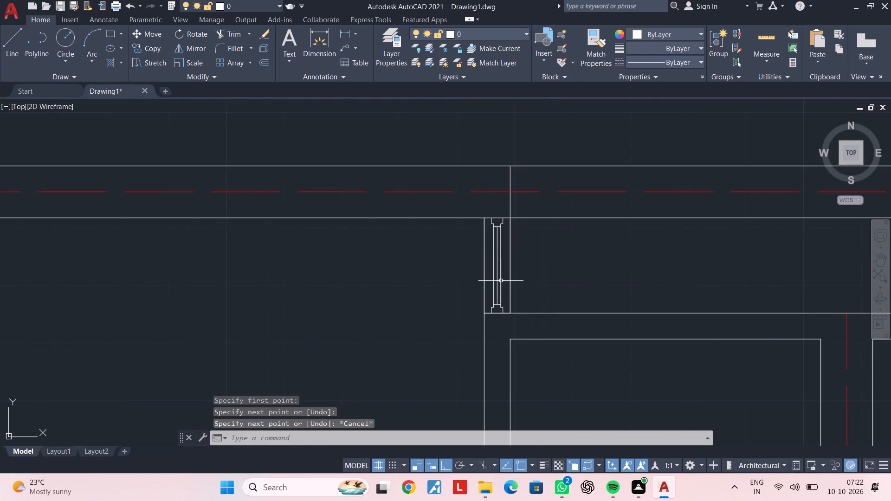
middle_drag(504, 236, 500, 273)
scroll(500, 268, up, 3)
scroll(497, 265, down, 2)
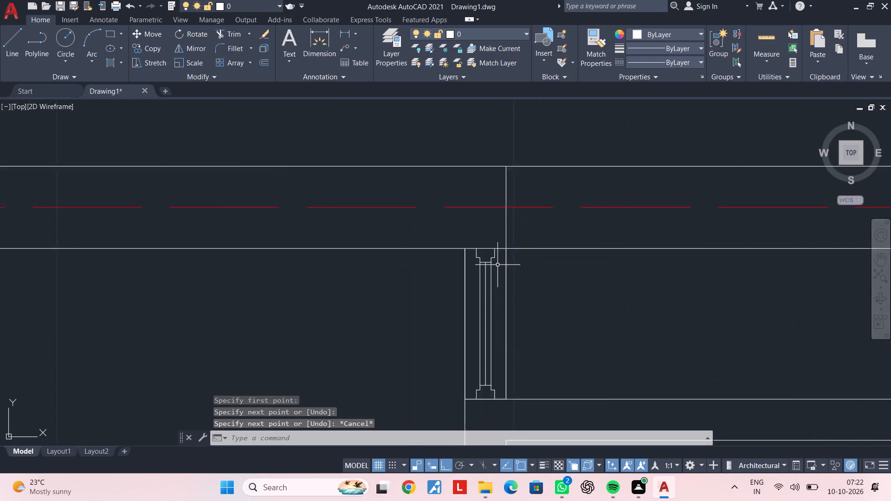
scroll(497, 265, down, 1)
middle_drag(497, 265, 476, 210)
scroll(473, 264, up, 2)
scroll(473, 264, down, 3)
middle_drag(473, 264, 431, 267)
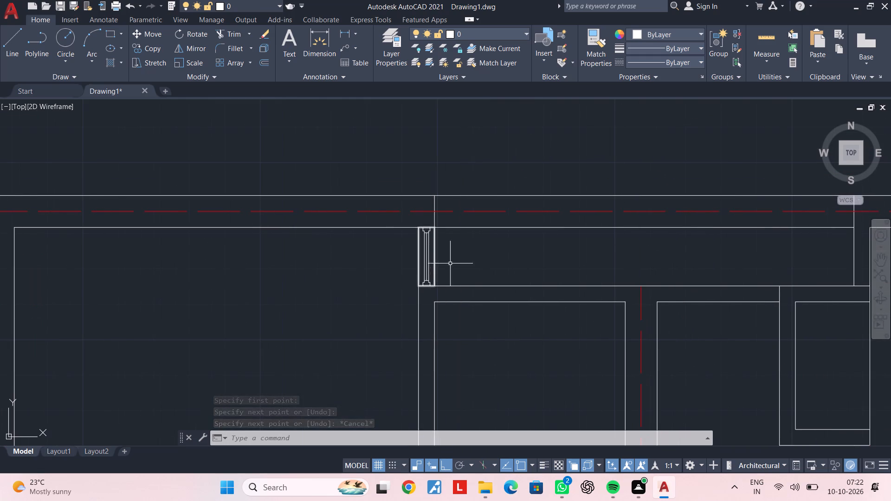
key(Escape)
key(Escape)
scroll(417, 258, up, 2)
scroll(439, 259, down, 2)
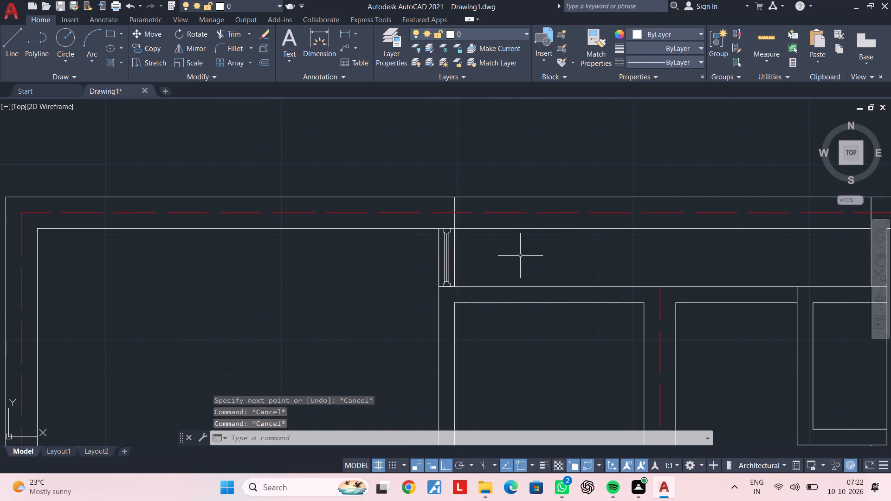
middle_drag(520, 256, 457, 257)
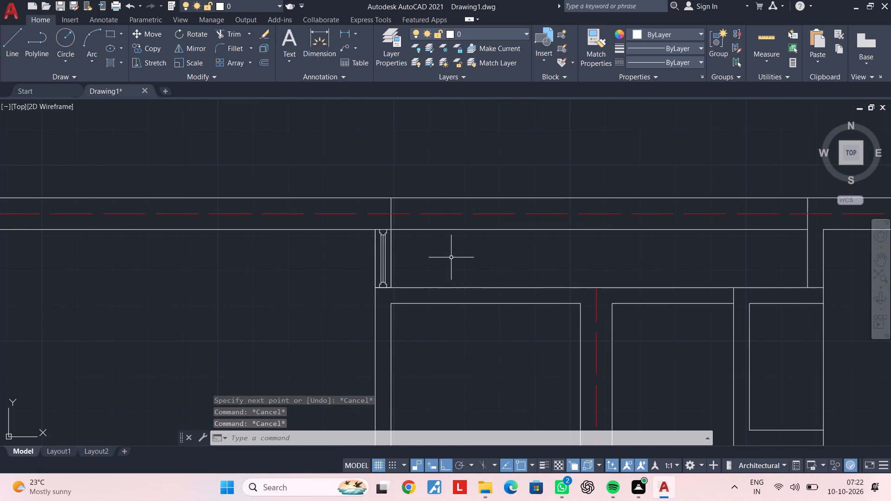
scroll(452, 257, down, 1)
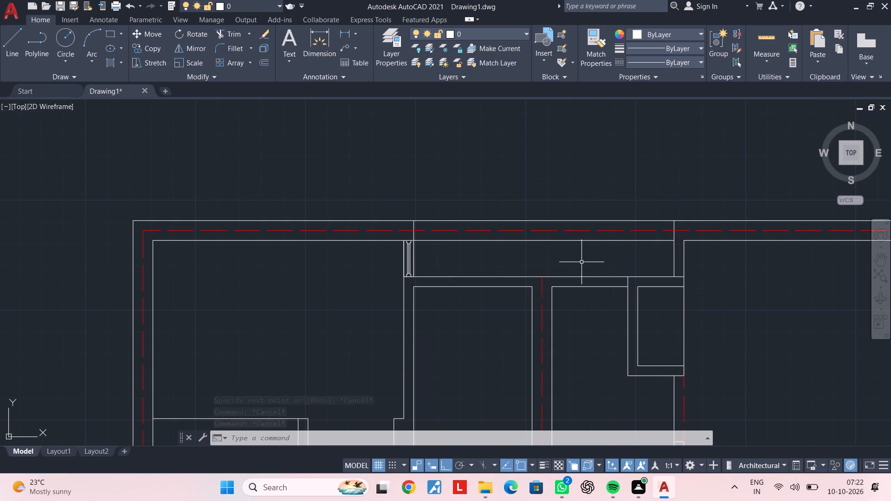
middle_drag(581, 262, 542, 261)
middle_drag(549, 268, 454, 258)
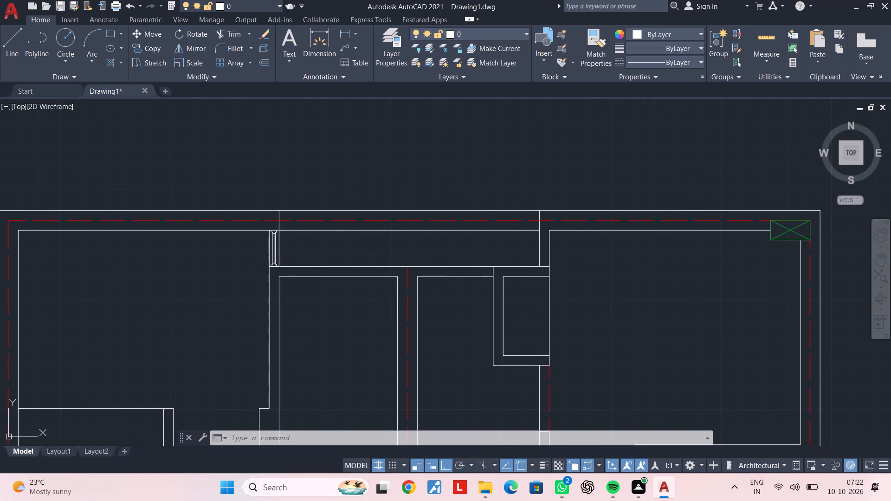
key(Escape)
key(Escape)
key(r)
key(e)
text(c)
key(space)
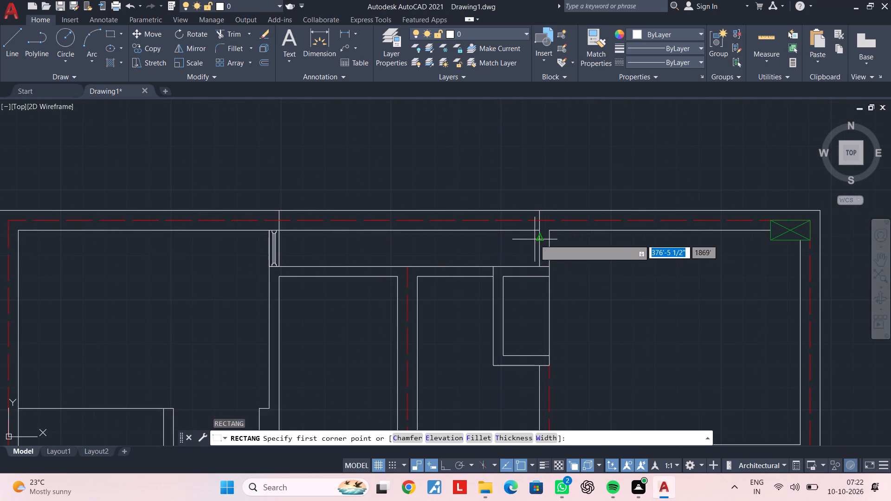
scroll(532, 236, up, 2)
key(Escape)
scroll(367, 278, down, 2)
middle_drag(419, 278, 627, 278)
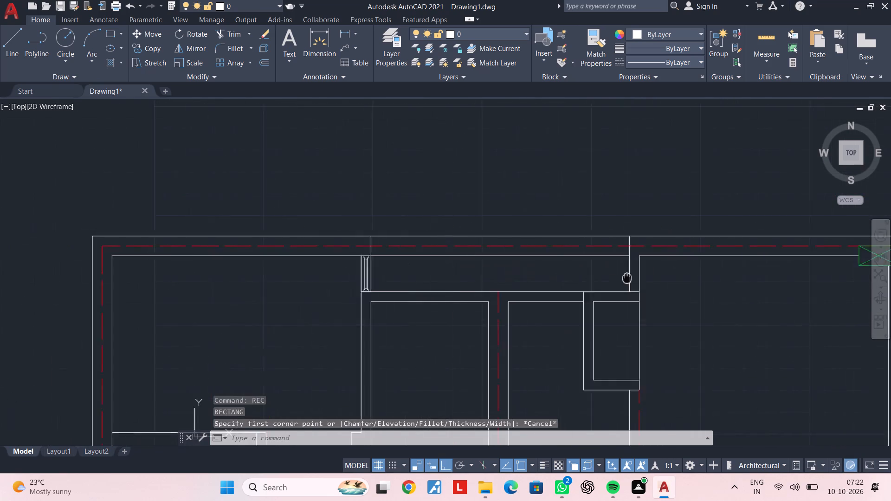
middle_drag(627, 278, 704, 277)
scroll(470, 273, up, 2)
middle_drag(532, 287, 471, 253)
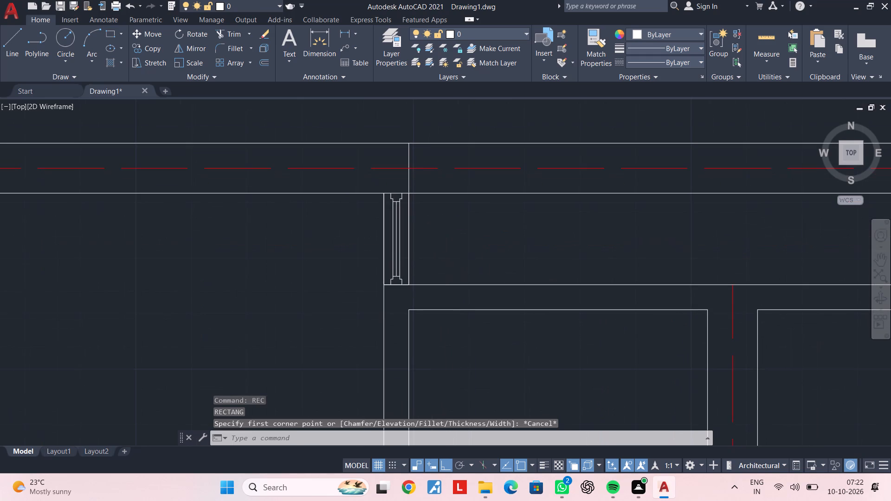
Save the drawing as Duplex residential House plan in the FUJI PLAN folder, inside the Autocad folder of Downloads.
key(ctrl+s)
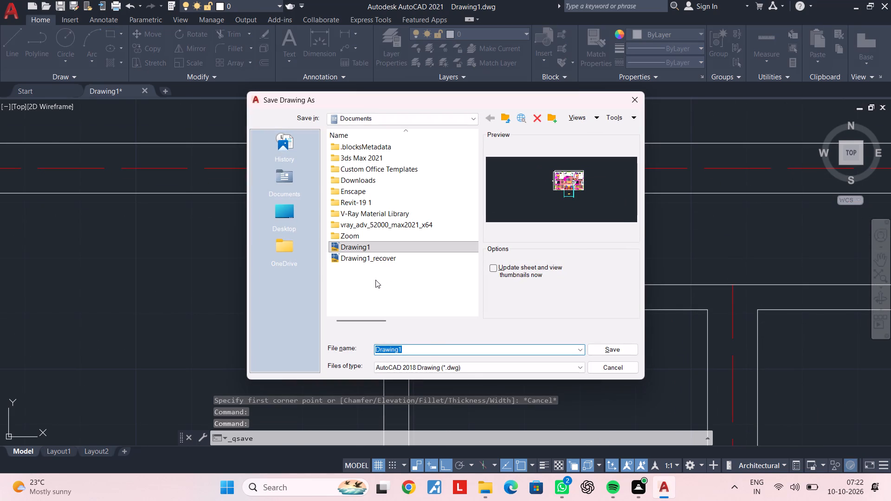
click(364, 118)
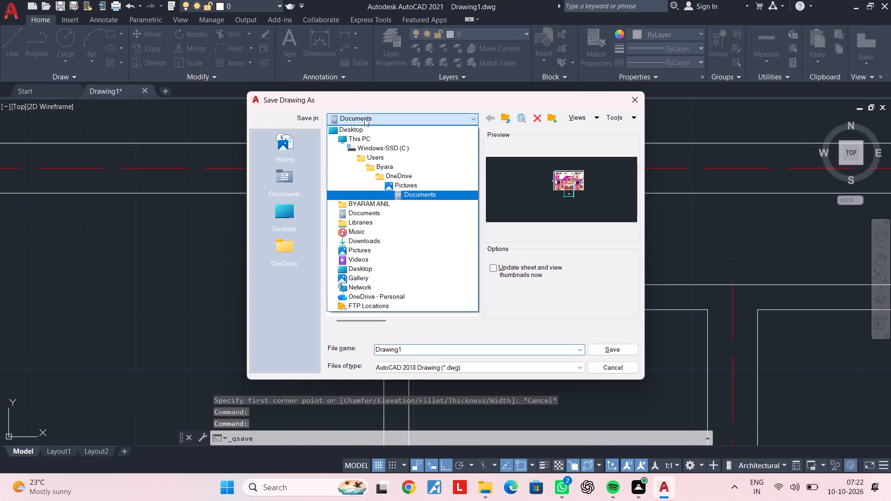
double_click(375, 240)
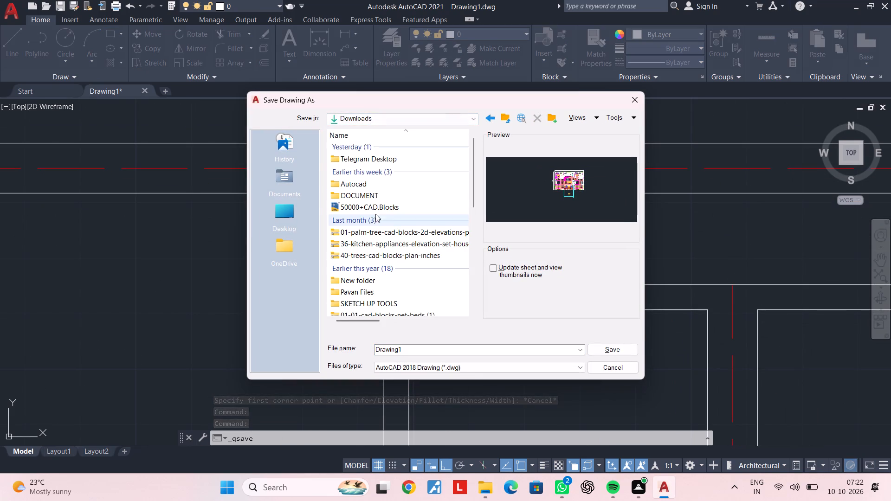
double_click(374, 182)
double_click(374, 164)
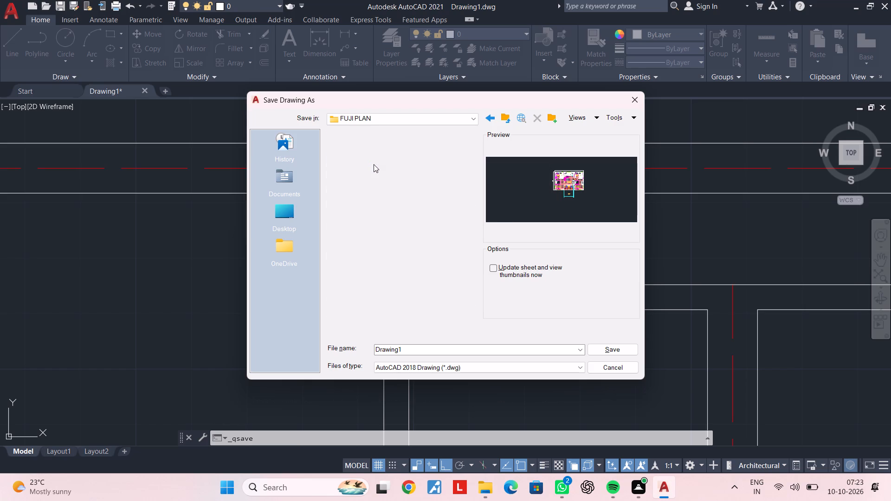
drag(422, 347, 332, 338)
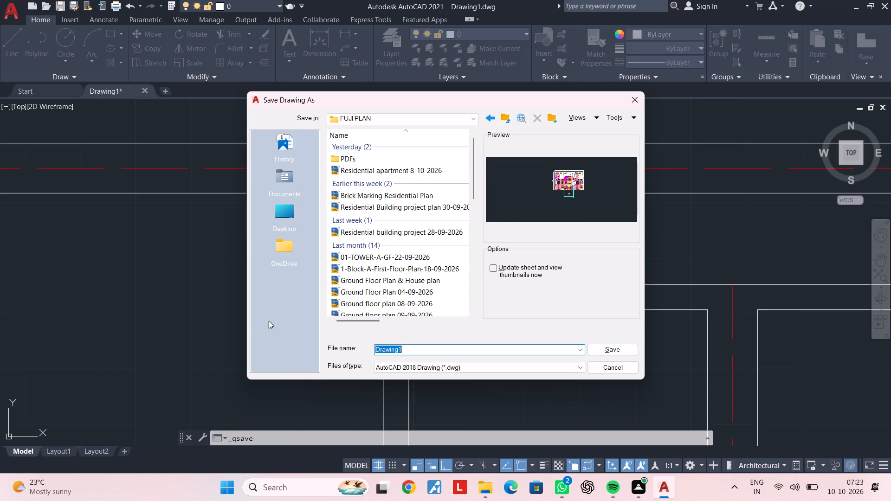
key(BackSpace)
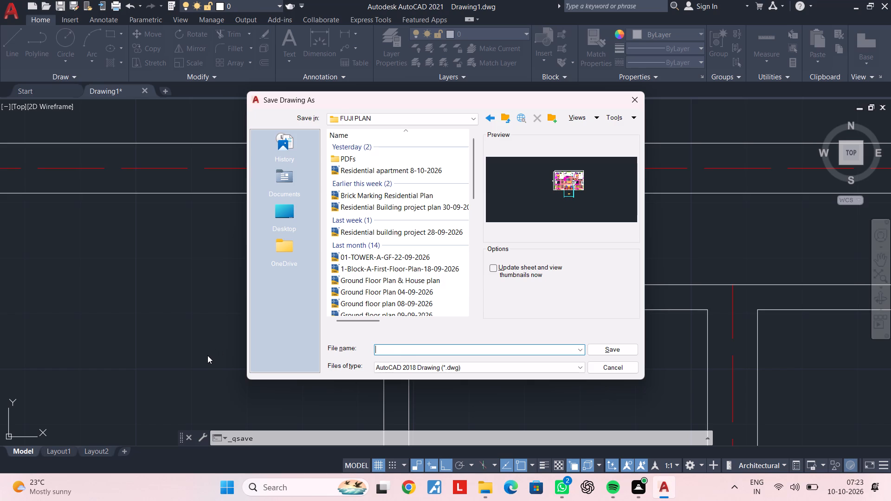
text(Duplex)
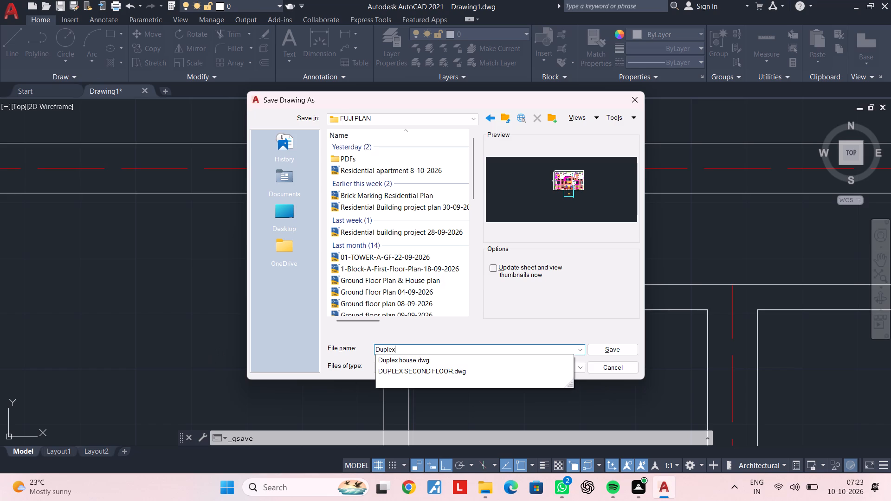
key(space)
text(residential)
key(space)
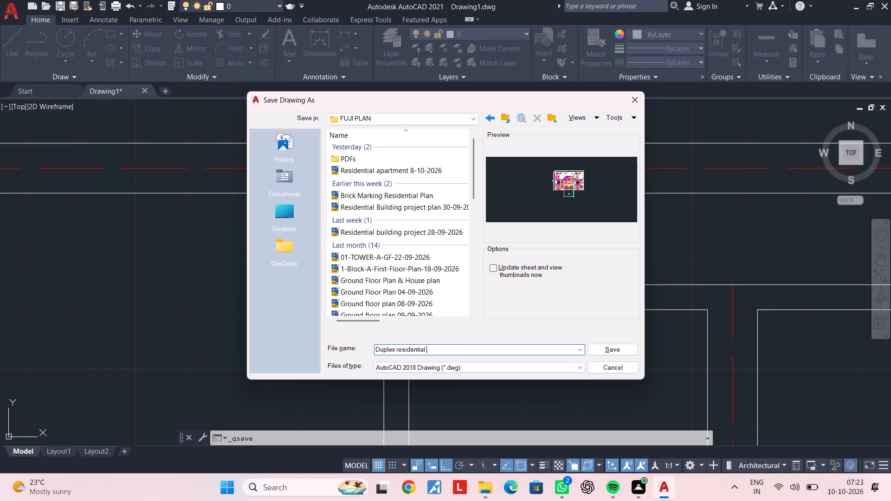
key(shift+h)
text(ouse plan)
click(604, 347)
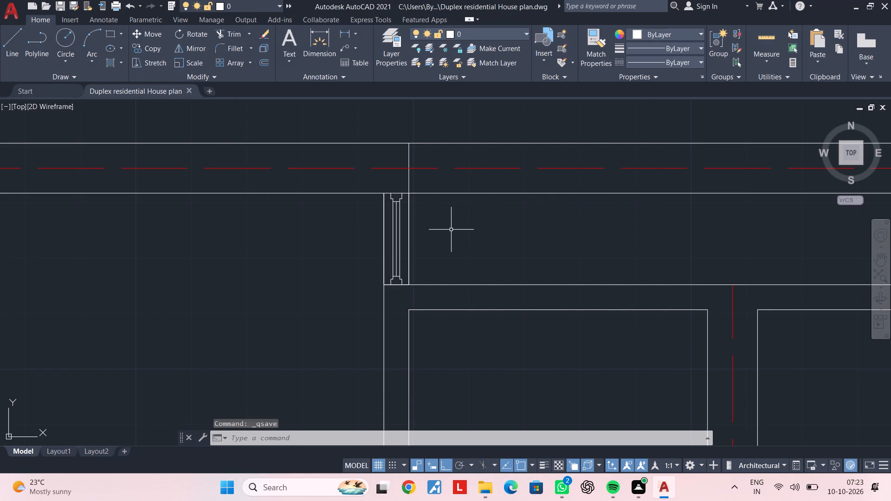
key(ctrl+s)
key(ctrl+s)
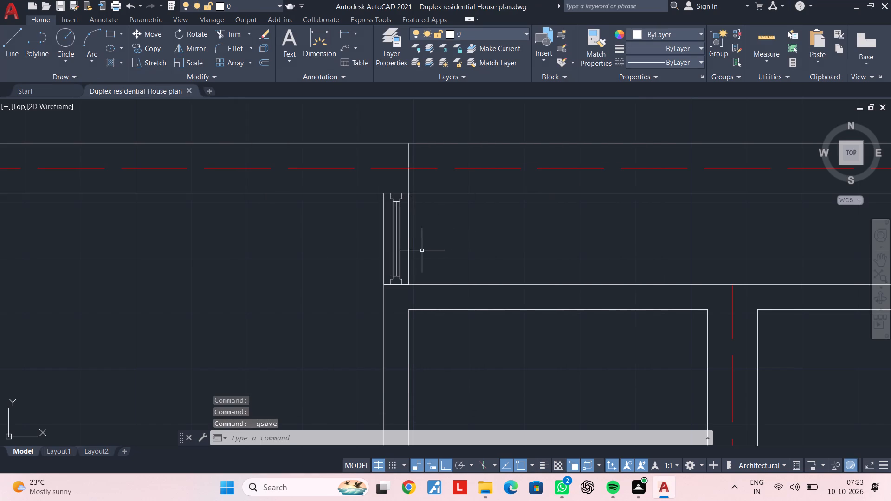
Copy the window frame detail by its lower-right corner into the matching wall opening beside the top-right room.
middle_drag(421, 249, 330, 241)
scroll(347, 234, down, 2)
middle_drag(348, 234, 297, 232)
key(Escape)
key(Escape)
scroll(266, 224, up, 2)
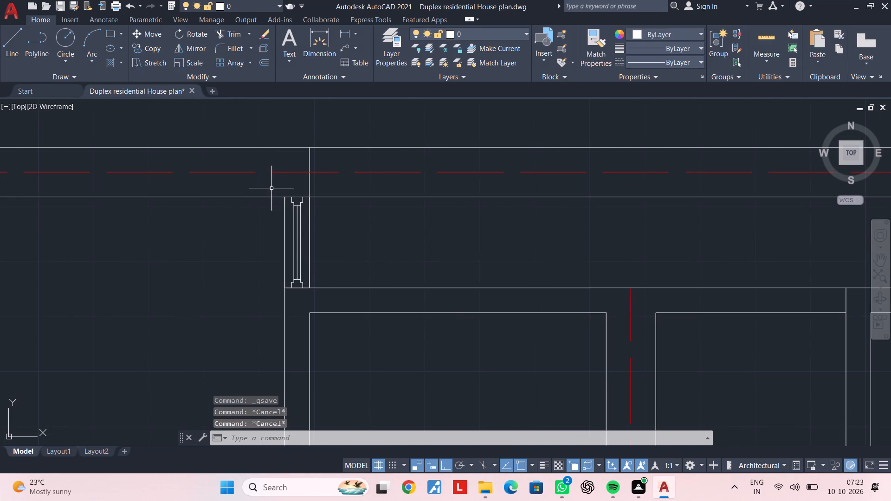
click(271, 188)
click(315, 292)
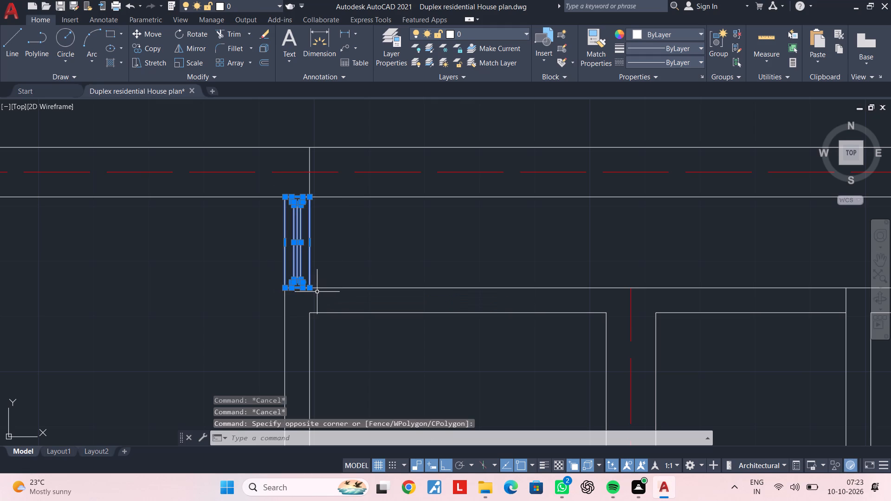
text(co)
key(space)
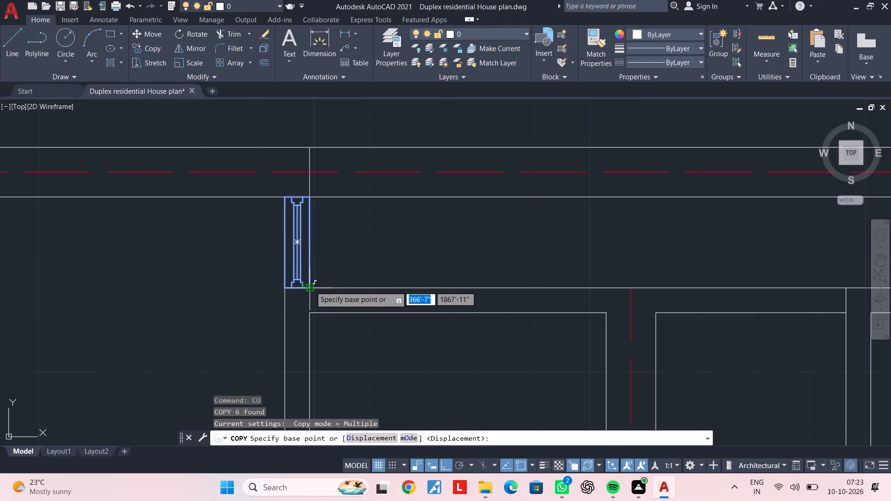
click(310, 286)
middle_drag(552, 289, 306, 270)
scroll(552, 289, down, 1)
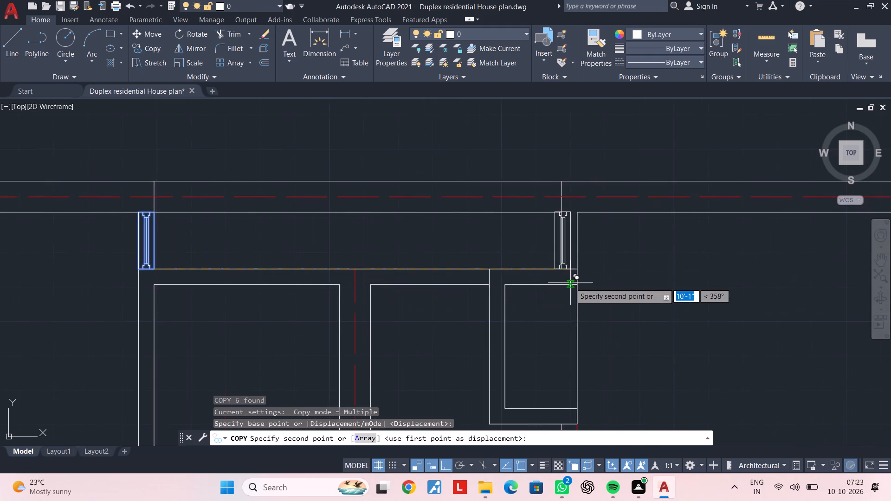
scroll(570, 283, up, 2)
click(581, 248)
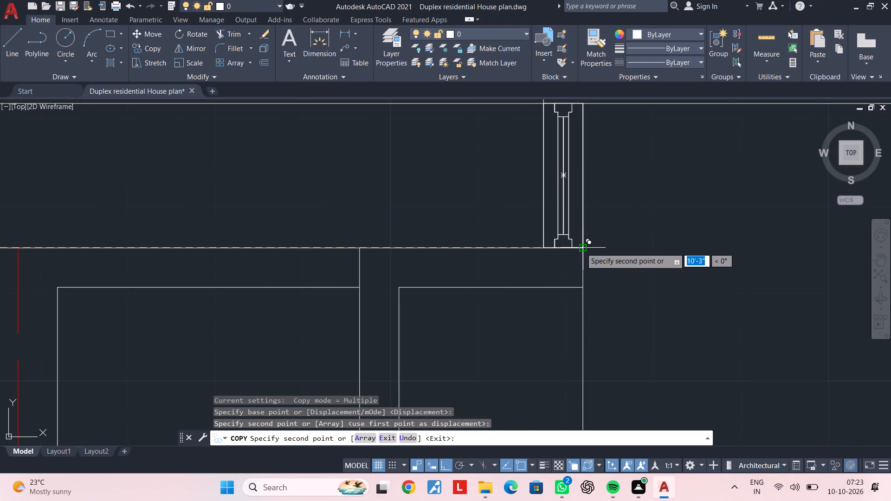
scroll(581, 248, down, 3)
key(Escape)
key(Escape)
Inspect the outlines of both window frames and the wall edges where they meet the openings.
middle_drag(528, 250, 540, 238)
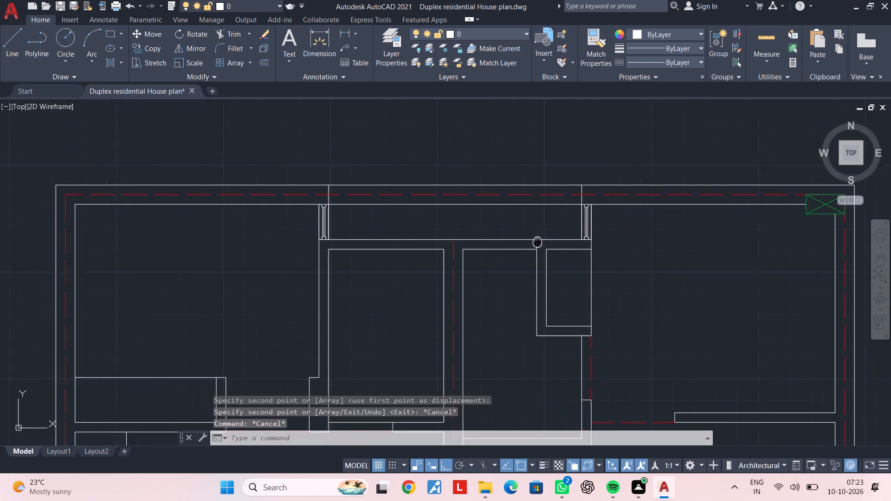
middle_drag(540, 238, 571, 215)
key(Escape)
scroll(618, 191, up, 3)
click(596, 199)
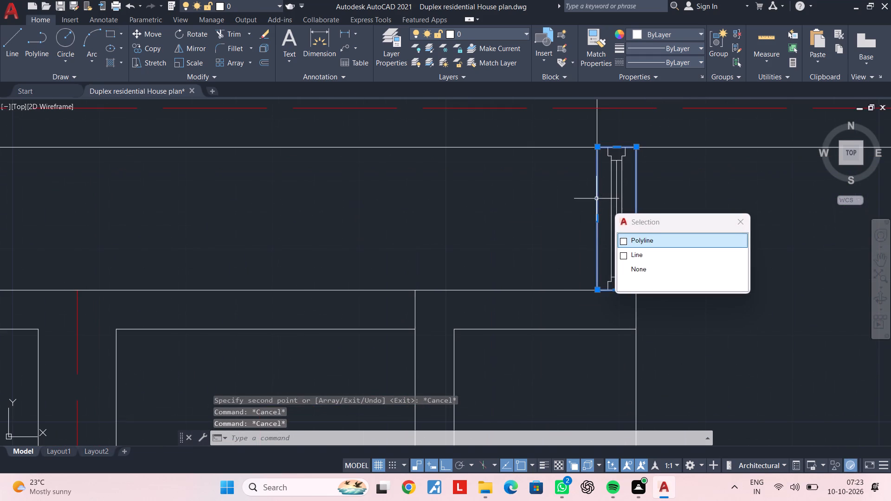
key(Escape)
scroll(455, 241, down, 3)
middle_drag(458, 240, 779, 237)
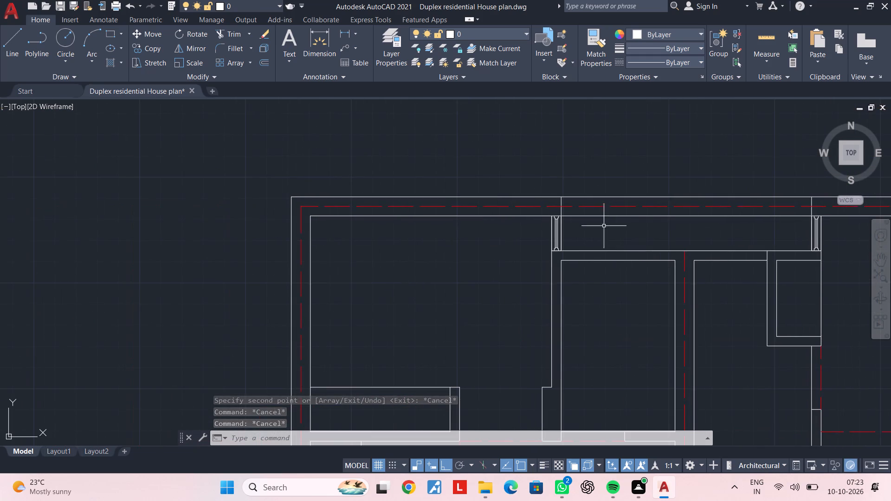
scroll(560, 228, up, 3)
click(557, 225)
key(Escape)
scroll(710, 241, down, 2)
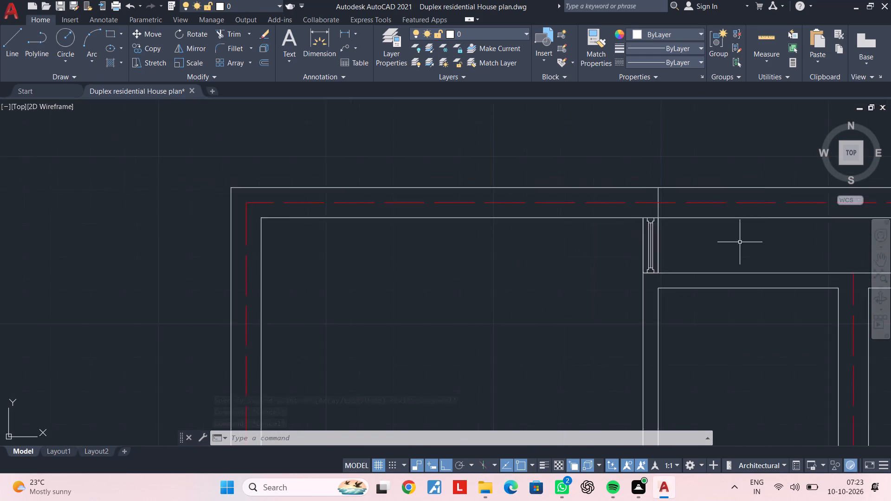
Examine the upper rooms of the floor plan, including their wall openings and the two window frames along the top.
middle_drag(740, 242, 441, 223)
scroll(523, 254, down, 1)
middle_drag(523, 254, 531, 190)
key(Escape)
key(Escape)
key(Escape)
key(Escape)
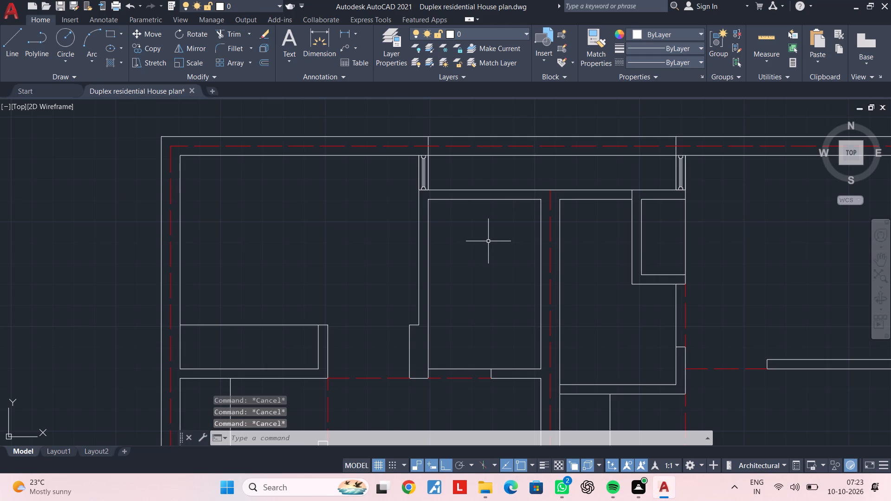
key(Escape)
key(Escape)
key(Escape)
key(Escape)
middle_drag(485, 222, 469, 263)
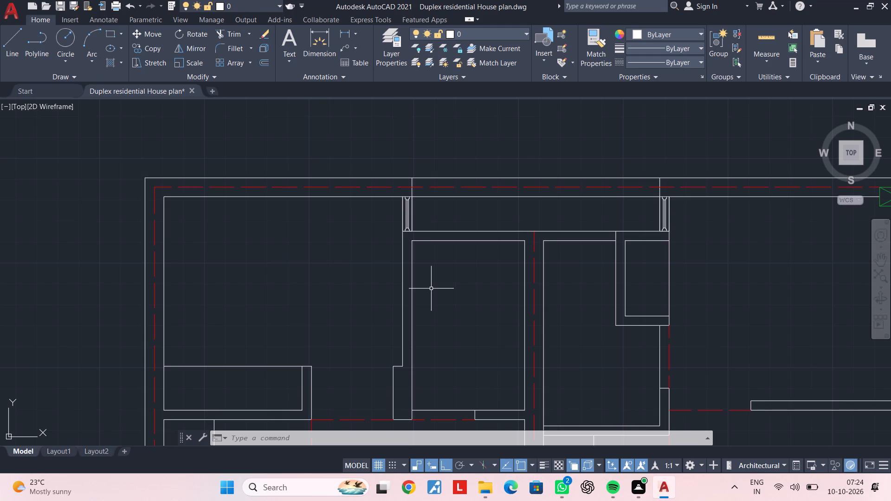
key(Escape)
key(Escape)
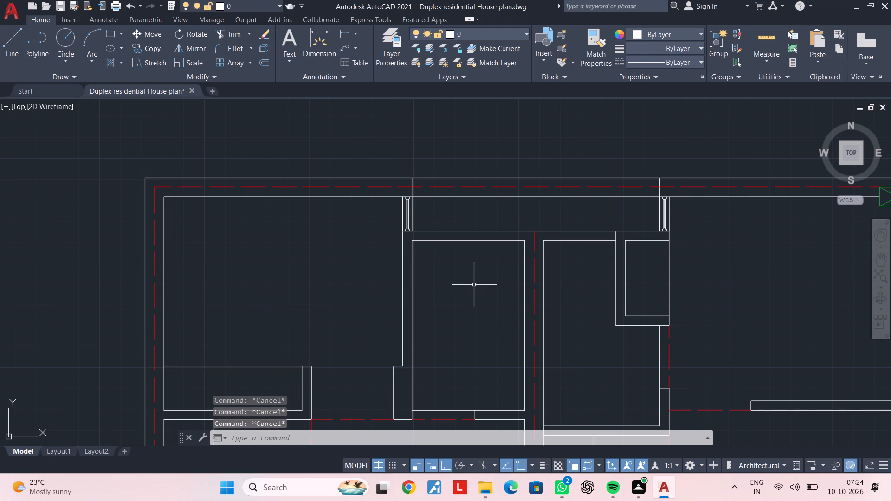
scroll(474, 285, down, 4)
middle_drag(477, 287, 495, 211)
key(Escape)
scroll(495, 210, up, 2)
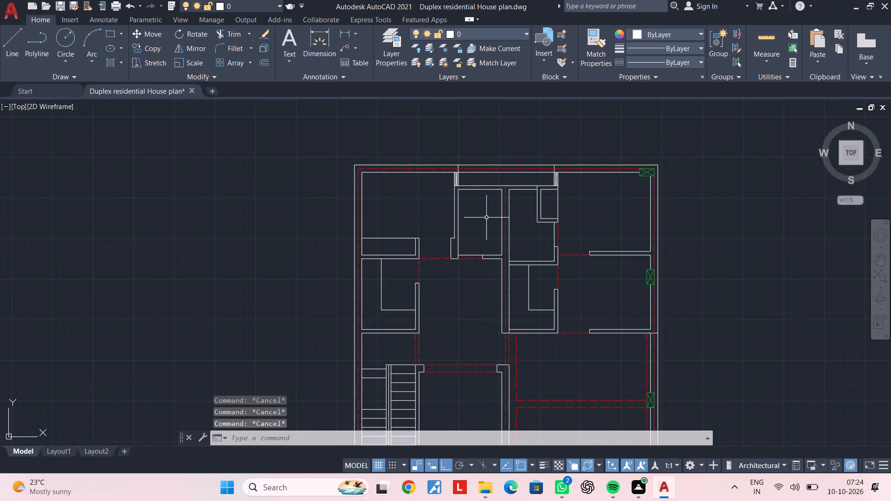
scroll(487, 218, up, 1)
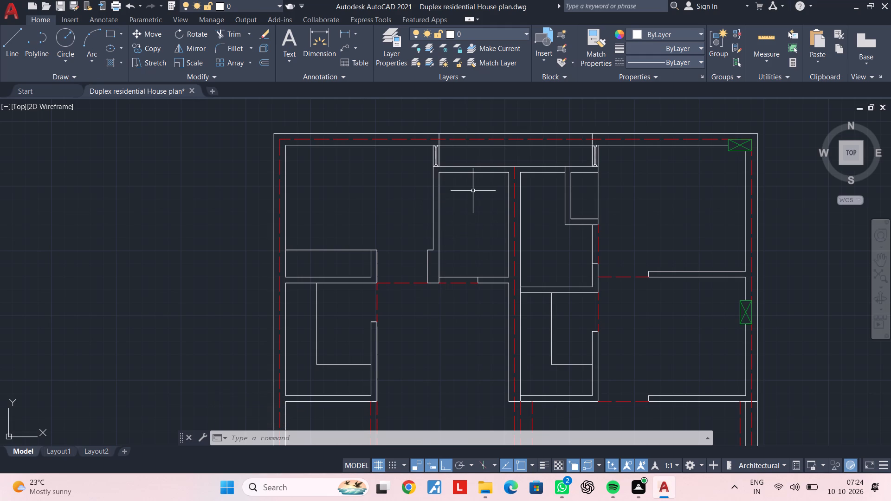
middle_drag(471, 190, 462, 209)
key(Escape)
scroll(459, 200, up, 1)
key(Escape)
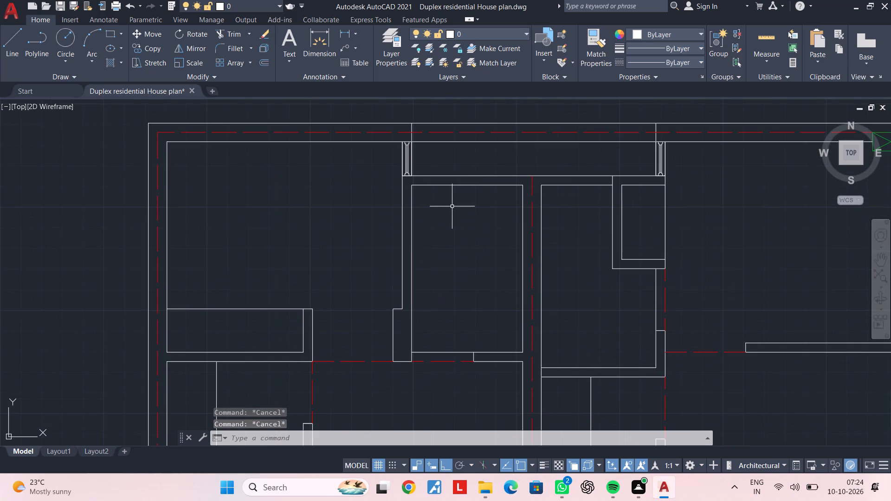
key(Escape)
key(Escape)
key(Escape)
key(Escape)
key(Escape)
key(Escape)
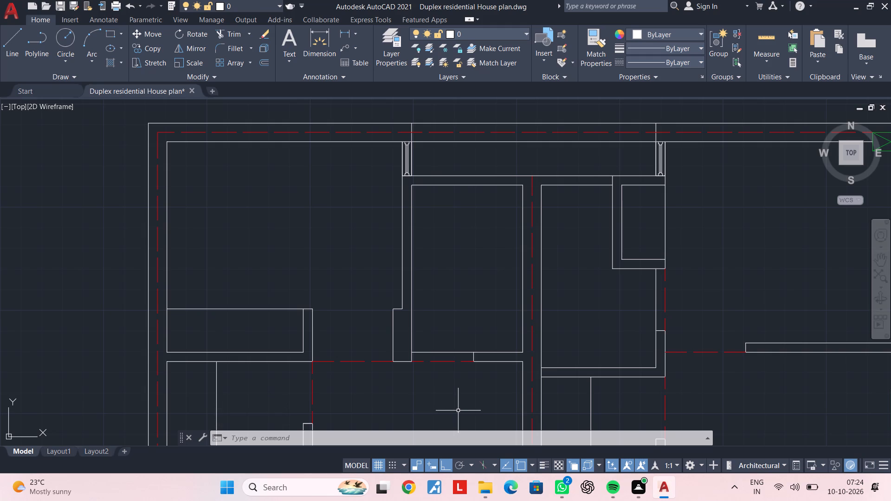
middle_drag(458, 404, 469, 311)
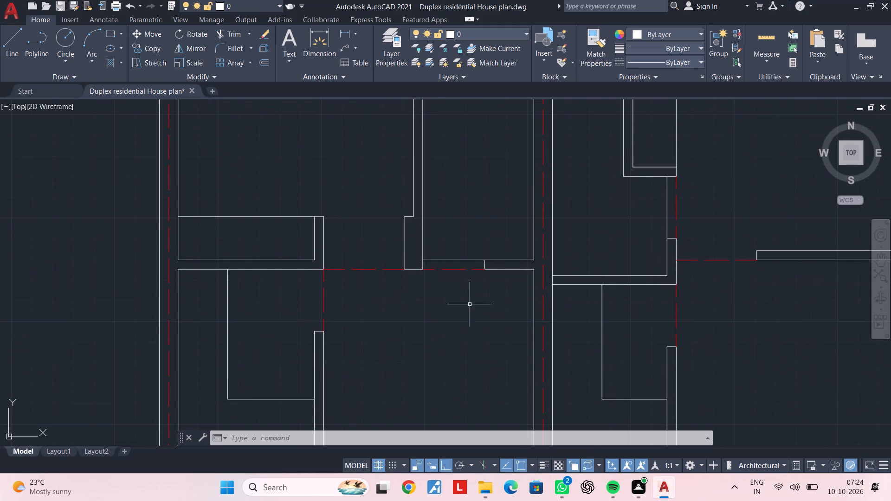
scroll(470, 303, up, 1)
middle_drag(470, 302, 469, 330)
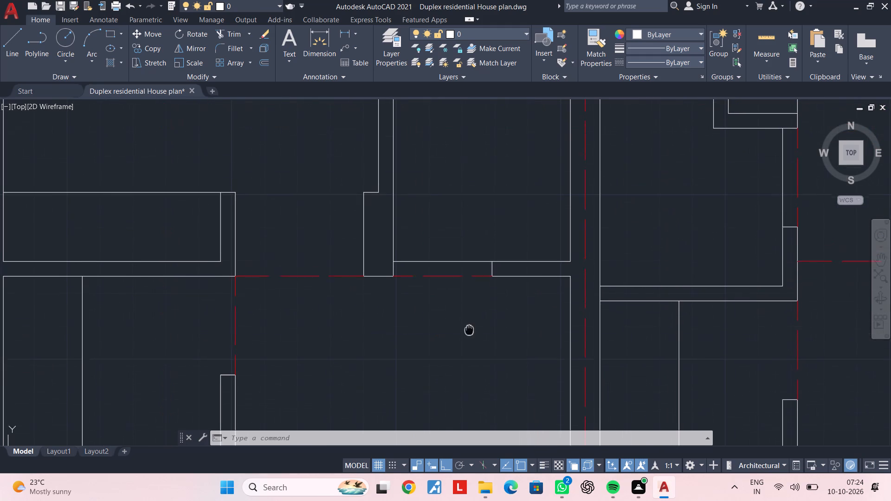
middle_drag(469, 330, 469, 333)
middle_drag(464, 317, 479, 378)
scroll(464, 232, down, 2)
middle_drag(463, 211, 466, 299)
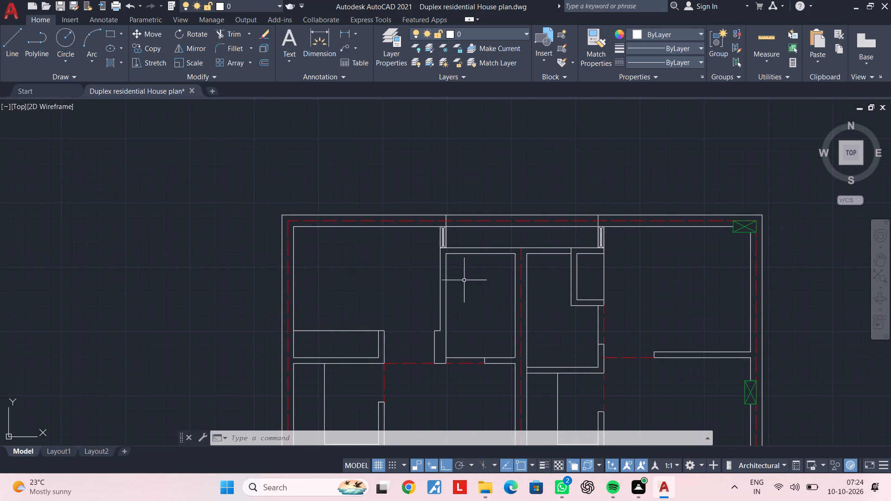
scroll(459, 250, up, 2)
middle_drag(496, 286, 471, 277)
key(Escape)
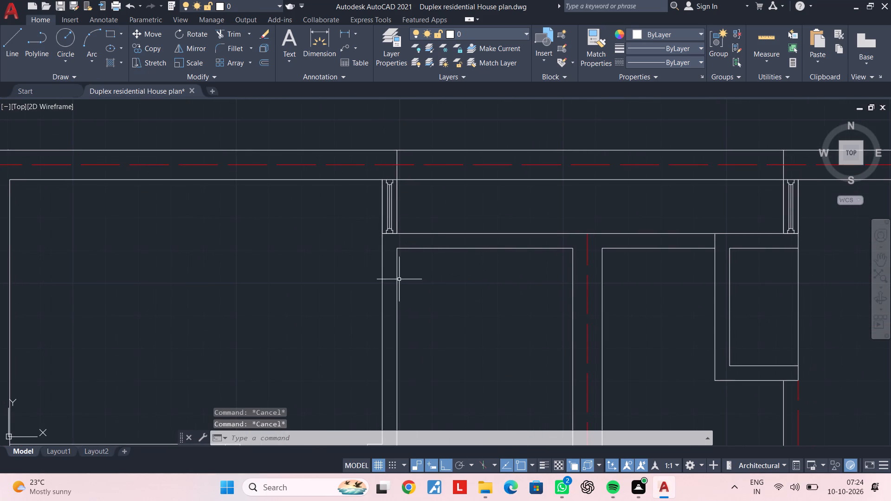
middle_drag(445, 245, 440, 237)
key(Escape)
key(Escape)
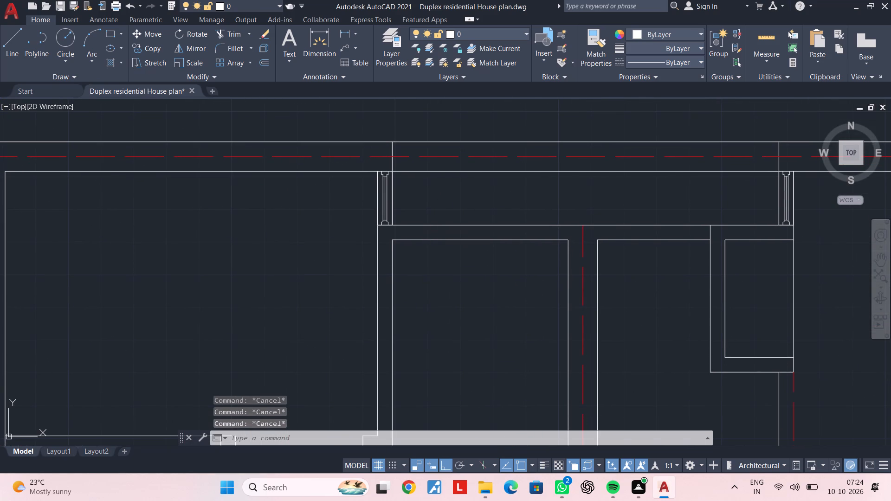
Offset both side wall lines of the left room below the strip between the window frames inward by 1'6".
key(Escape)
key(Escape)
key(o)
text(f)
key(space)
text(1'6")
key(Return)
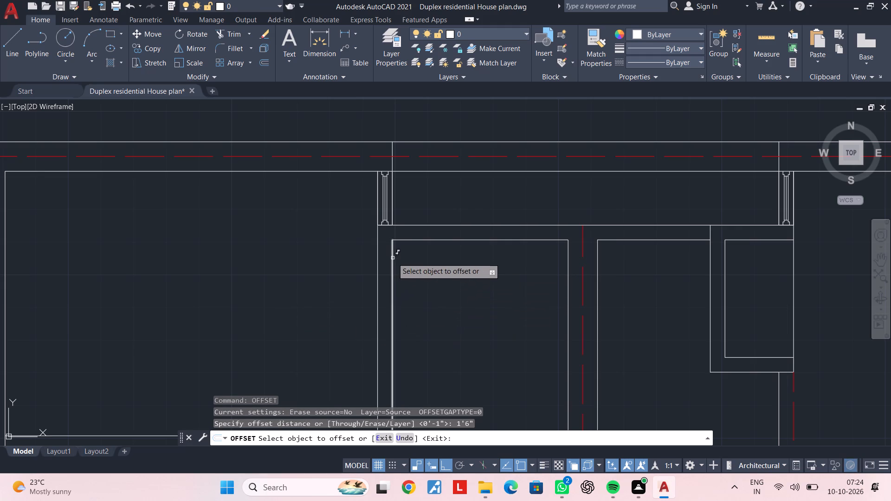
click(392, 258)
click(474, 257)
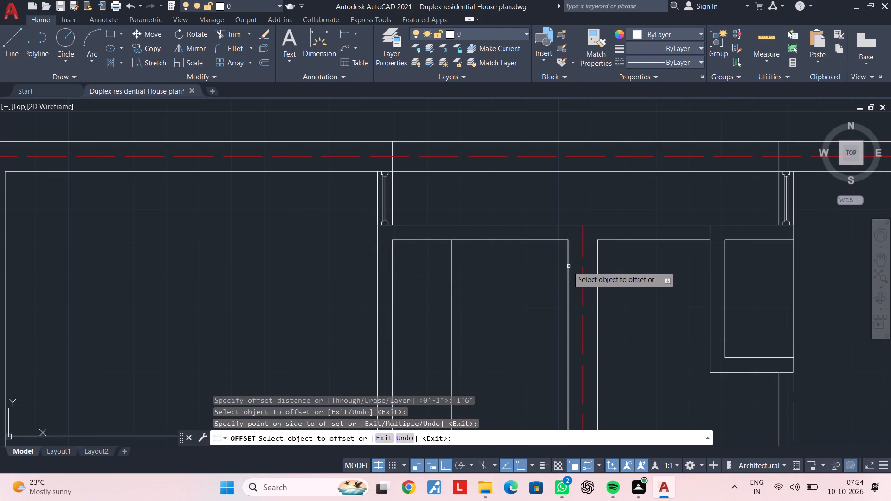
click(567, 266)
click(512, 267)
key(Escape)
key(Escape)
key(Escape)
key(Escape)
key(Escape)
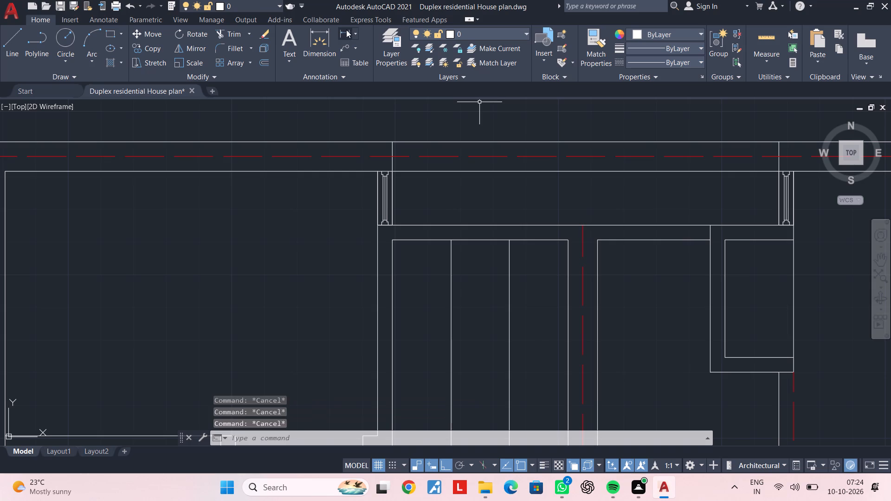
Measure the gap between the two offset lines along the room's top wall.
click(346, 30)
click(451, 238)
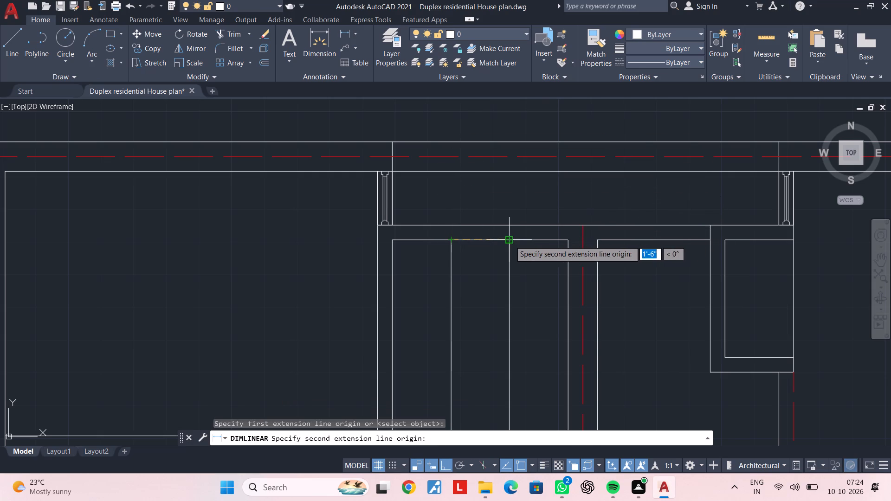
click(510, 241)
key(Escape)
key(Escape)
key(Escape)
key(Escape)
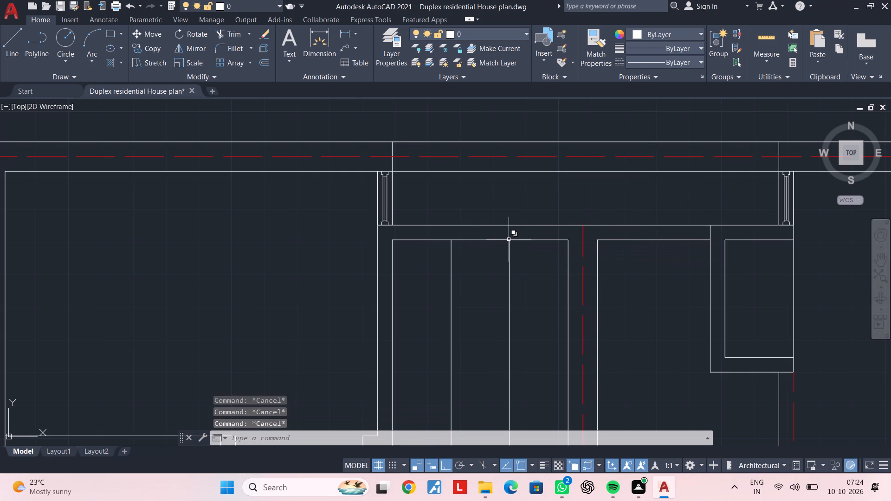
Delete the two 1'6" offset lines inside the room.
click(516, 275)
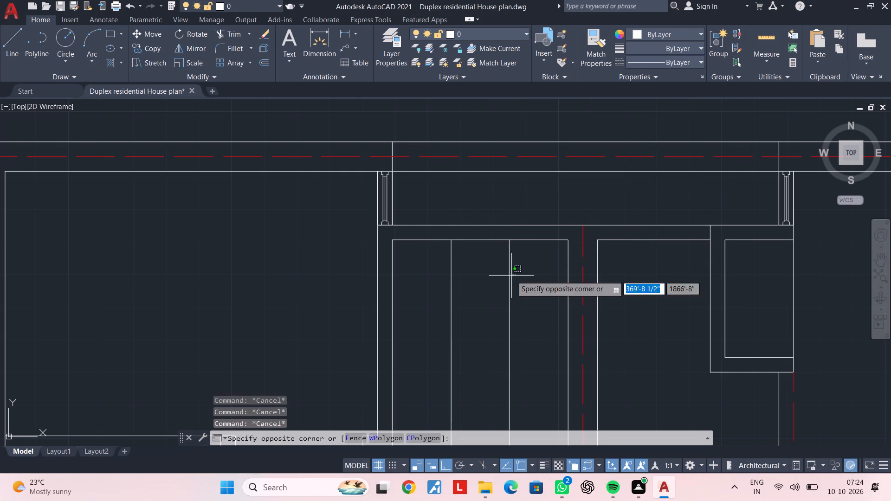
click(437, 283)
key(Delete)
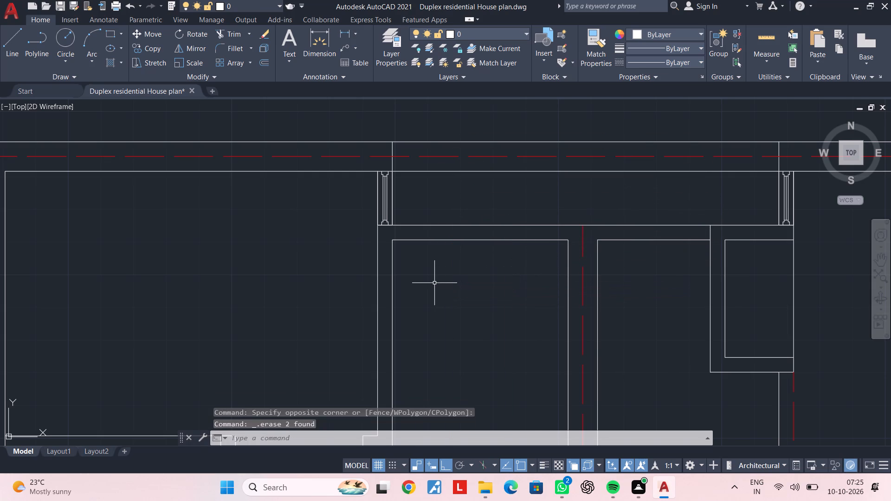
Offset both side wall lines of the same room inward by 1'.
key(Escape)
key(Escape)
text(of 1')
key(Return)
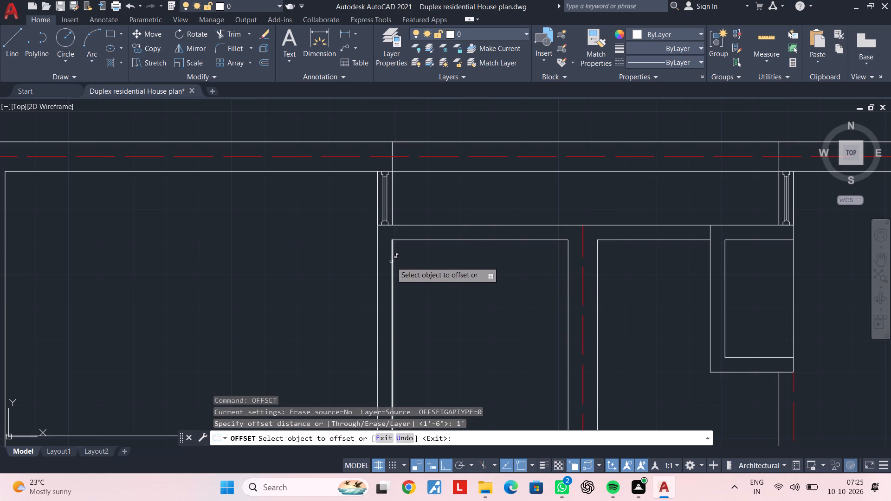
click(391, 262)
click(461, 261)
click(568, 260)
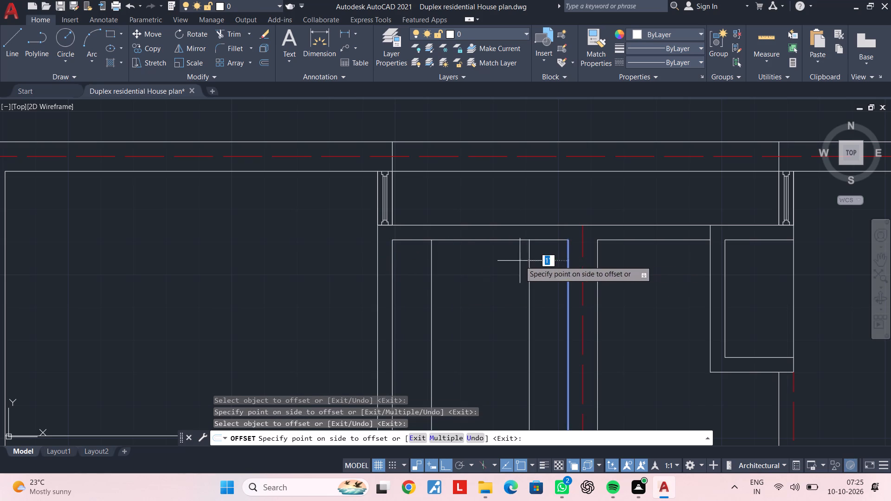
click(512, 262)
key(Escape)
key(Escape)
key(Escape)
key(Escape)
Measure the spacing between the two 1' offset lines at the room's top wall.
click(349, 31)
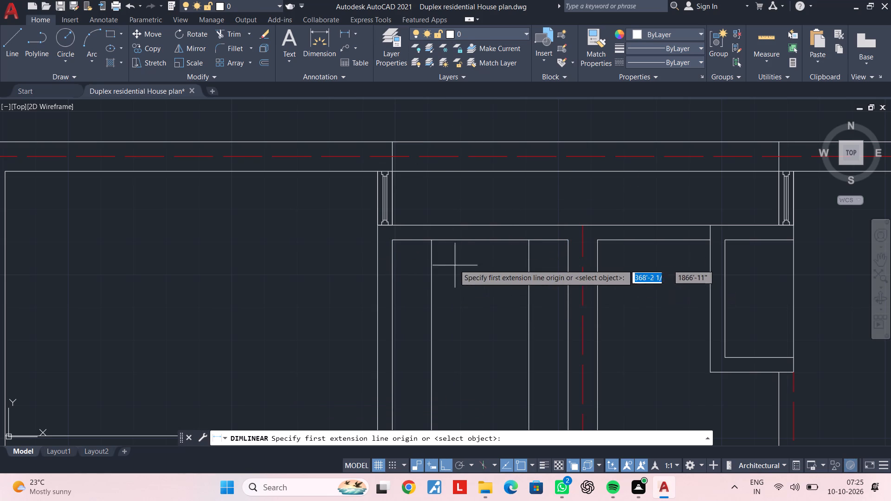
click(433, 242)
click(530, 240)
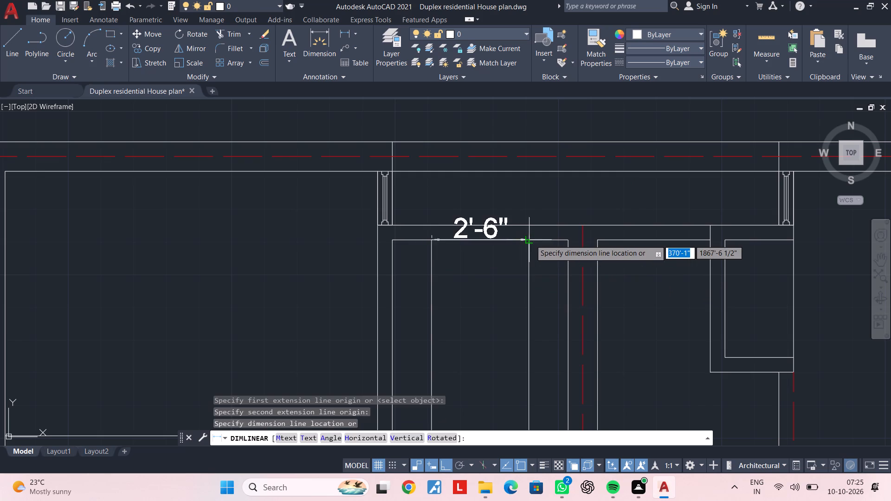
key(Escape)
key(Escape)
Move the left offset line 3" toward the centre of the room.
click(459, 265)
click(417, 276)
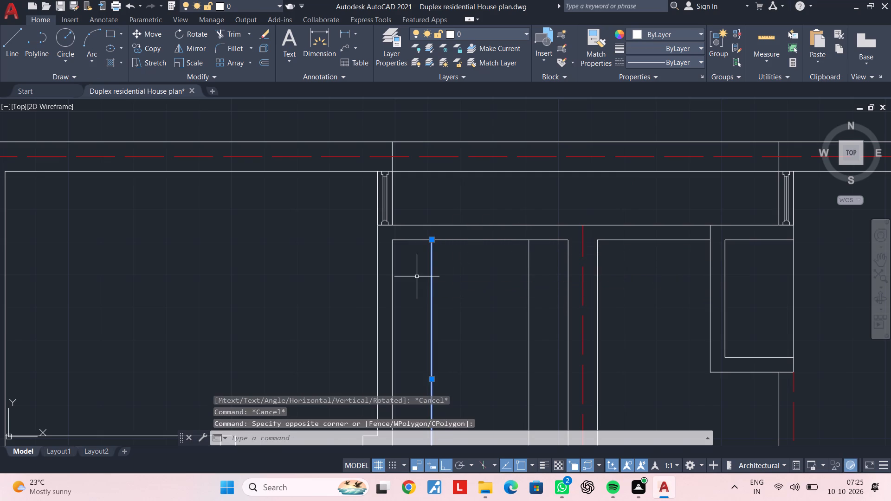
text(m)
key(space)
click(426, 272)
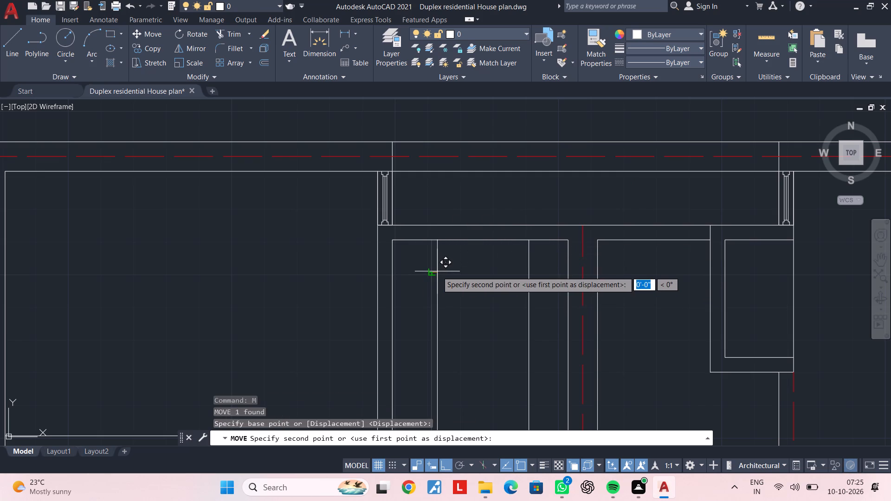
text(3")
key(Return)
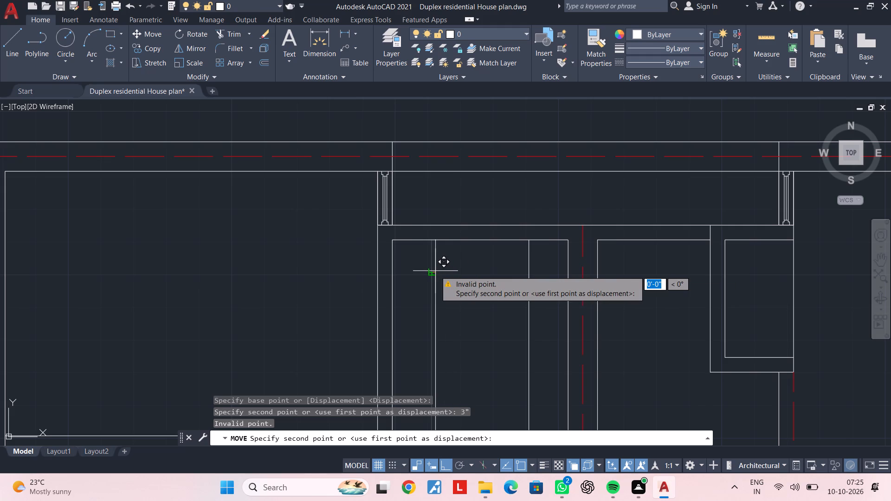
text(3")
key(Return)
key(Escape)
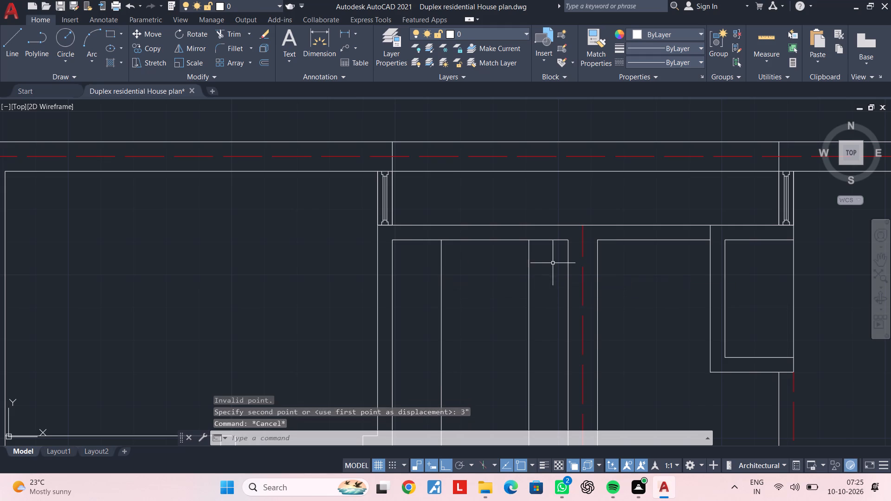
key(Escape)
key(Escape)
key(Escape)
Move the right offset line 3" toward the centre of the room.
click(542, 260)
click(510, 268)
text(m)
key(space)
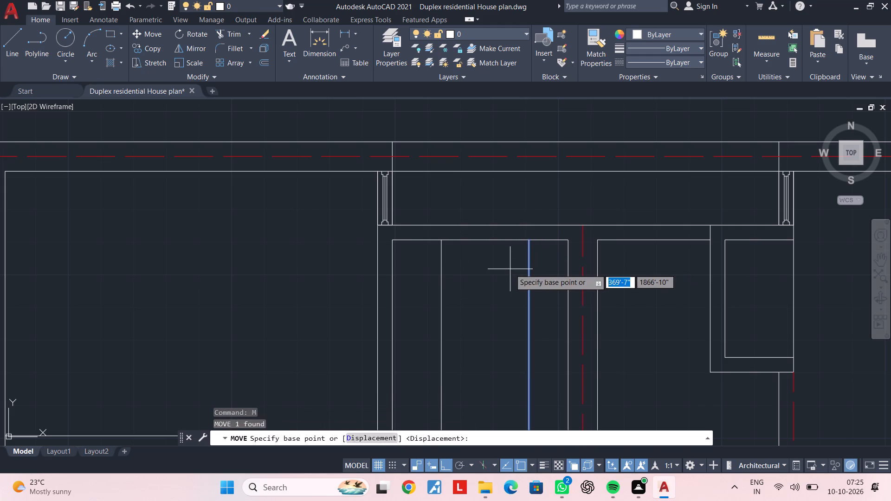
click(510, 269)
text(3")
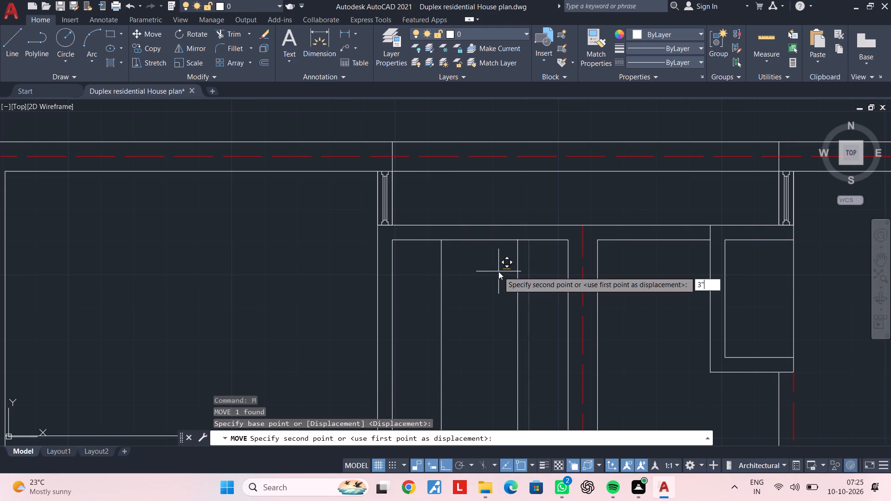
key(Return)
key(Escape)
key(Escape)
Measure the opening width between the two moved lines at the top wall.
click(343, 33)
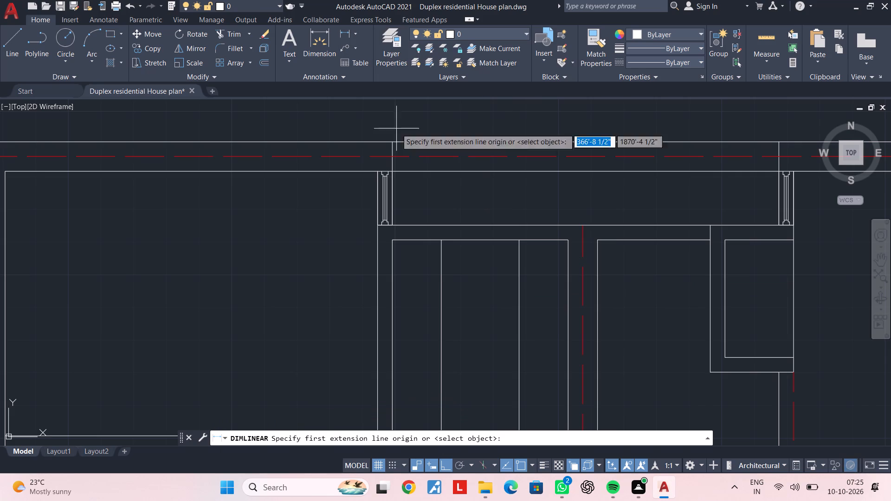
click(439, 242)
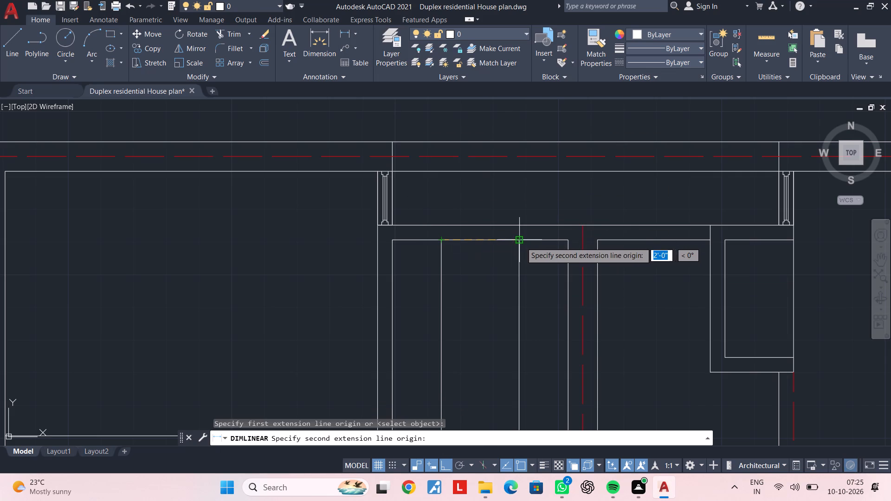
click(521, 242)
key(Escape)
key(Escape)
key(Escape)
Extend both opening lines up across the room's top wall to its outer line.
key(e)
text(x)
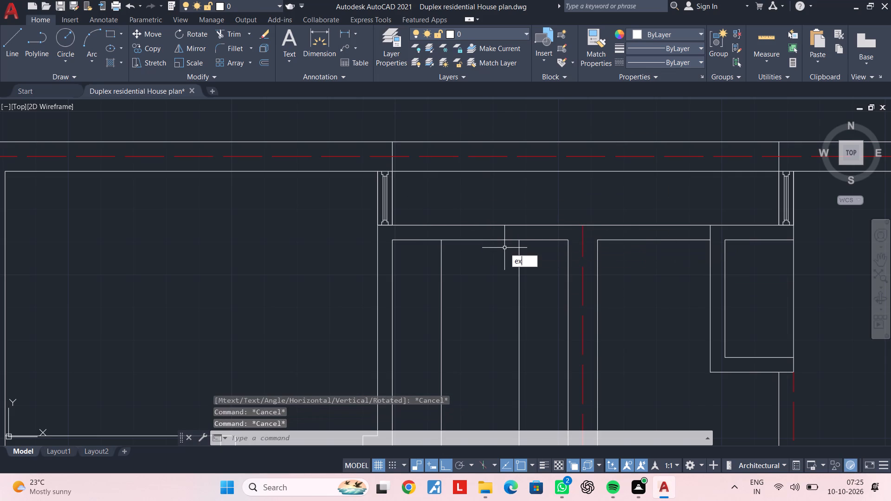
key(space)
click(533, 248)
click(440, 251)
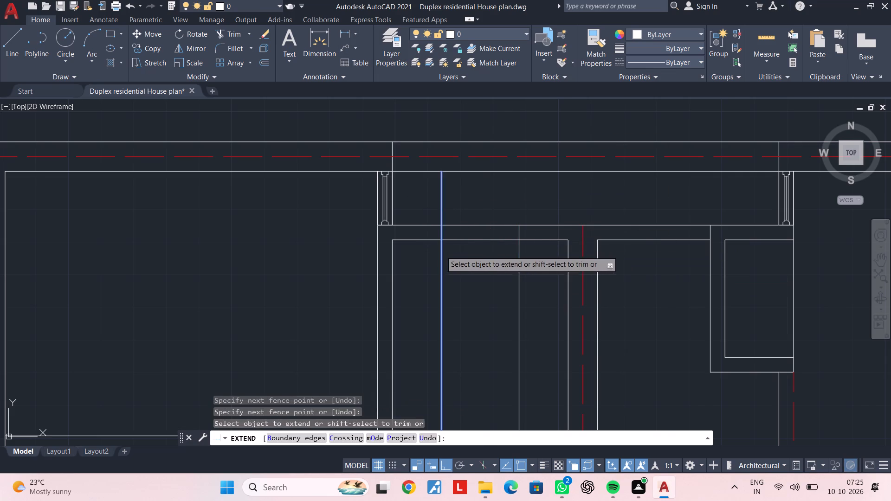
key(Escape)
key(Escape)
Trim both lines inside the room, leaving only the opening edges within the top wall's thickness.
key(t)
key(r)
key(space)
click(530, 265)
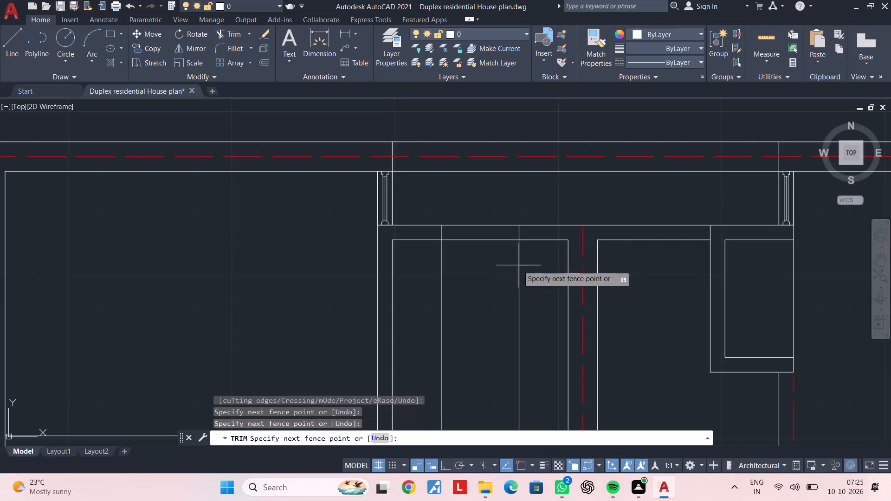
click(434, 268)
key(Escape)
Copy the lower stepped end piece of the left window frame to the upper wall line beside the new opening.
middle_drag(449, 254, 400, 254)
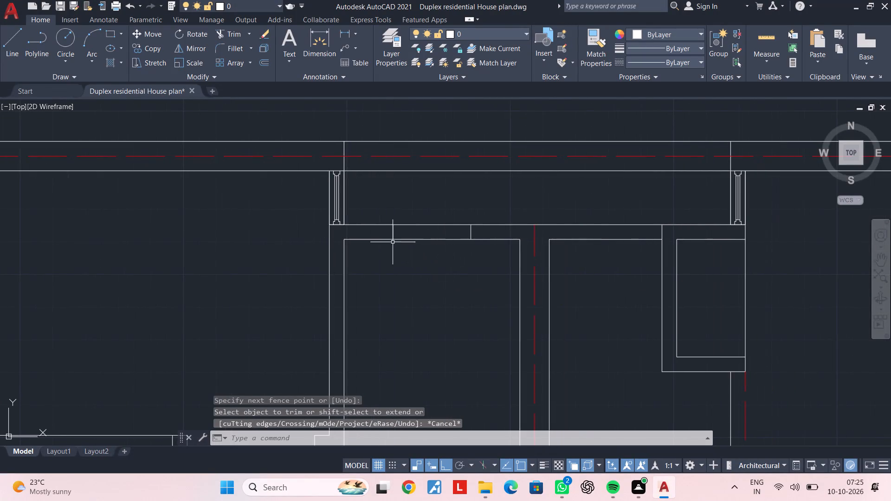
scroll(391, 239, up, 3)
middle_drag(410, 220, 369, 243)
key(Escape)
key(Escape)
scroll(369, 243, down, 2)
middle_drag(377, 238, 327, 242)
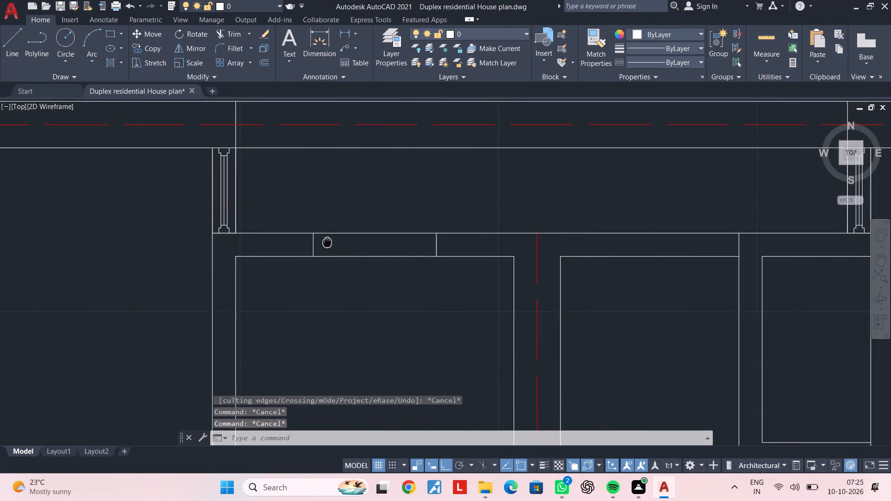
middle_drag(327, 242, 326, 242)
key(Escape)
key(Escape)
key(Escape)
scroll(219, 234, up, 6)
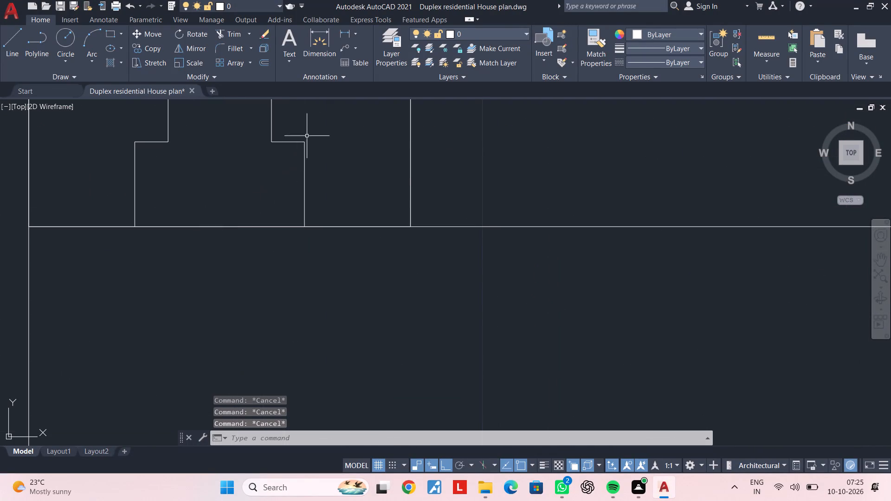
click(308, 133)
click(230, 184)
scroll(233, 188, down, 2)
middle_drag(244, 194, 177, 209)
text(co)
key(space)
click(177, 209)
scroll(377, 201, down, 2)
middle_drag(368, 206, 312, 227)
click(389, 211)
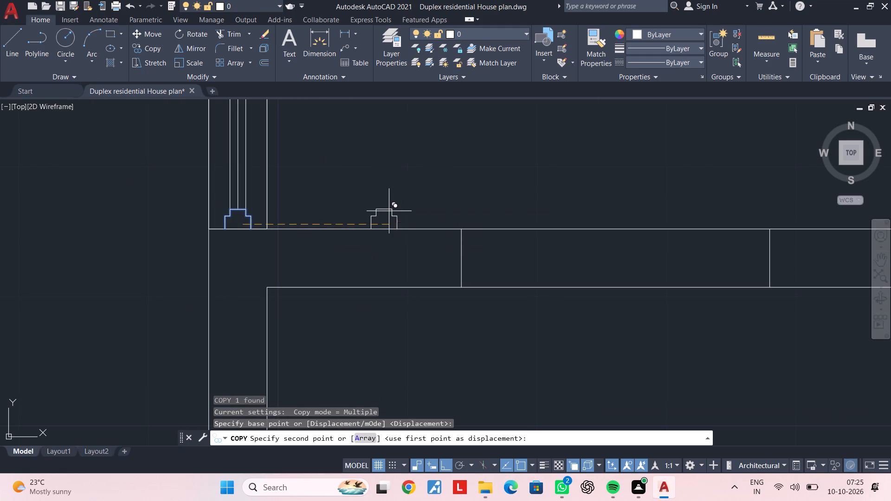
key(Escape)
key(Escape)
Copy the duplicated frame end piece straight down into the thickness of the wall, beside the new opening.
click(413, 203)
click(373, 222)
text(ro)
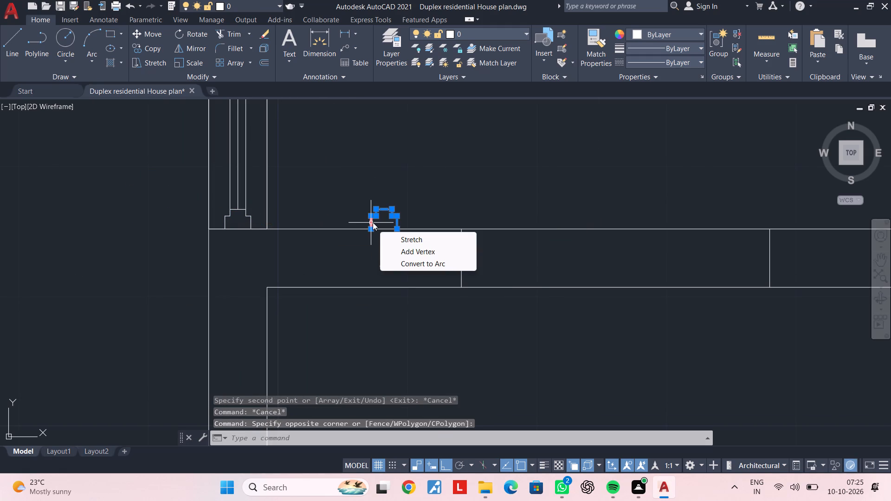
key(space)
click(421, 197)
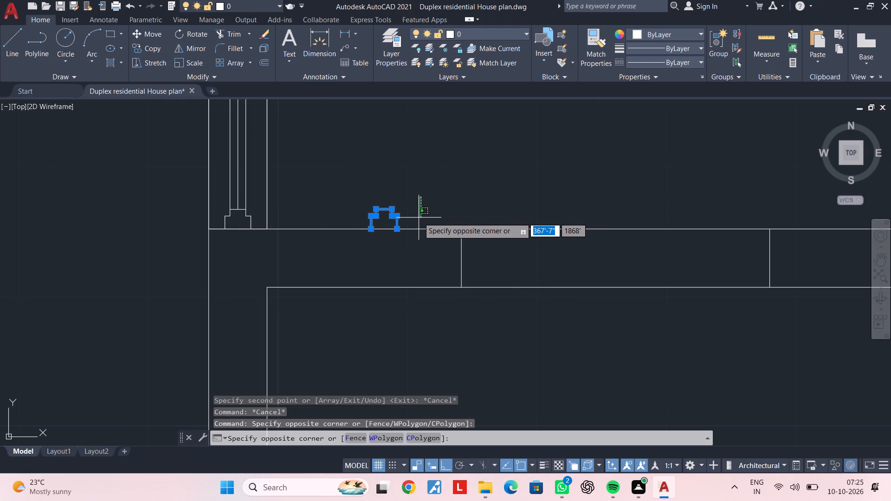
click(419, 218)
key(space)
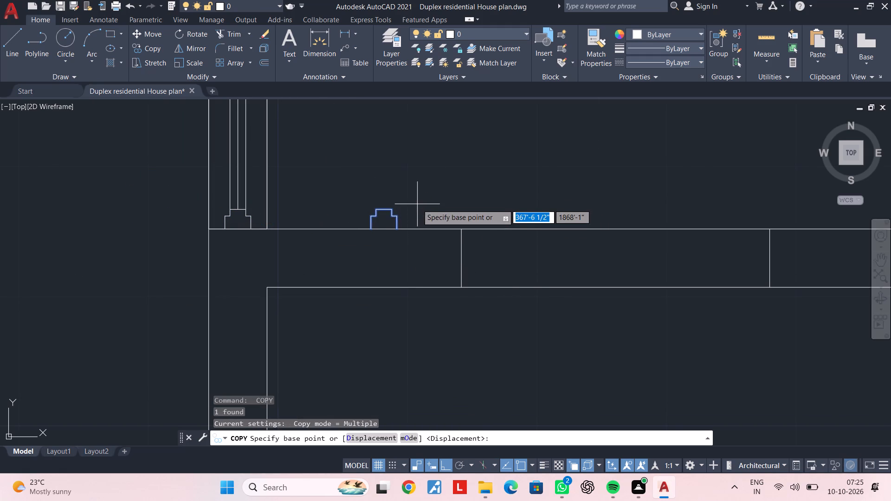
click(417, 204)
click(412, 242)
key(Escape)
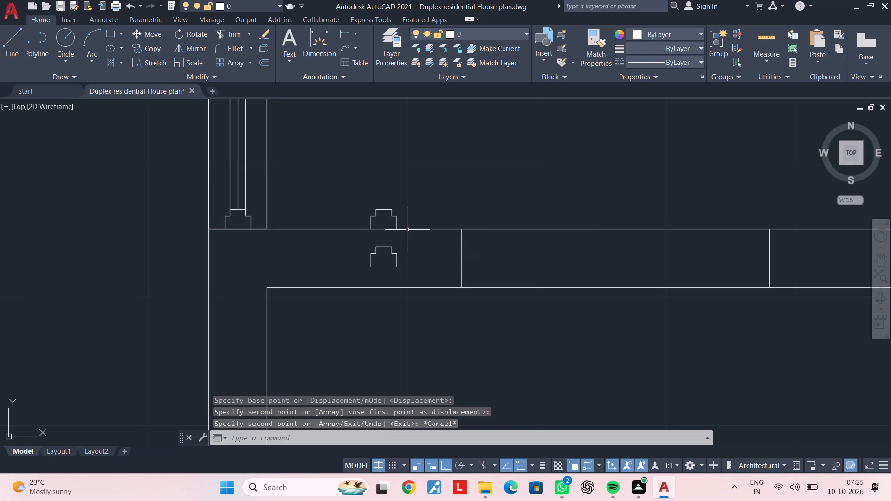
Delete the upper duplicate of the frame end piece on the outer wall line.
click(398, 221)
key(Delete)
middle_drag(387, 250, 395, 227)
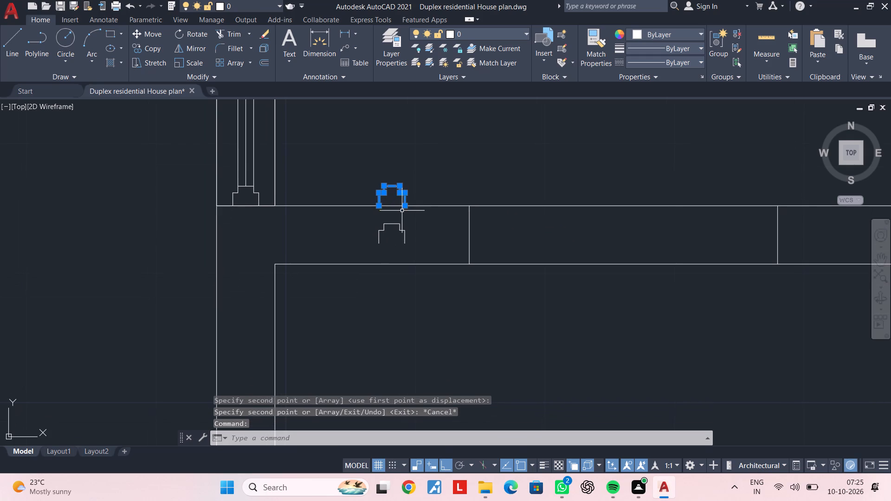
key(Delete)
Rotate the copied frame end piece 90 degrees clockwise so that its stepped side faces the new opening.
scroll(401, 225, up, 1)
drag(409, 212, 394, 228)
click(341, 264)
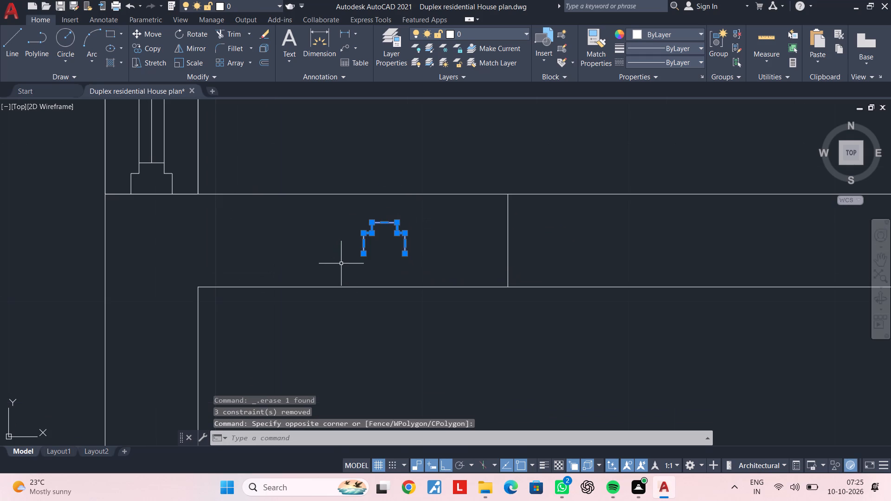
text(ro)
key(space)
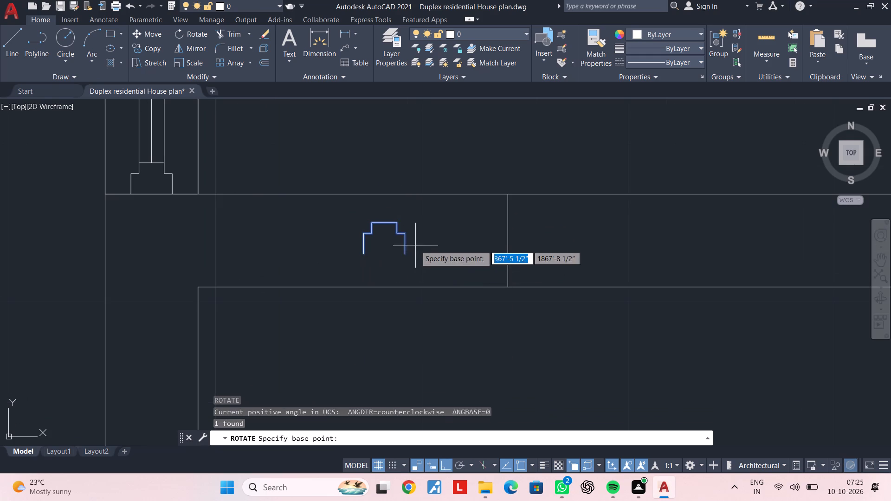
click(418, 241)
click(421, 222)
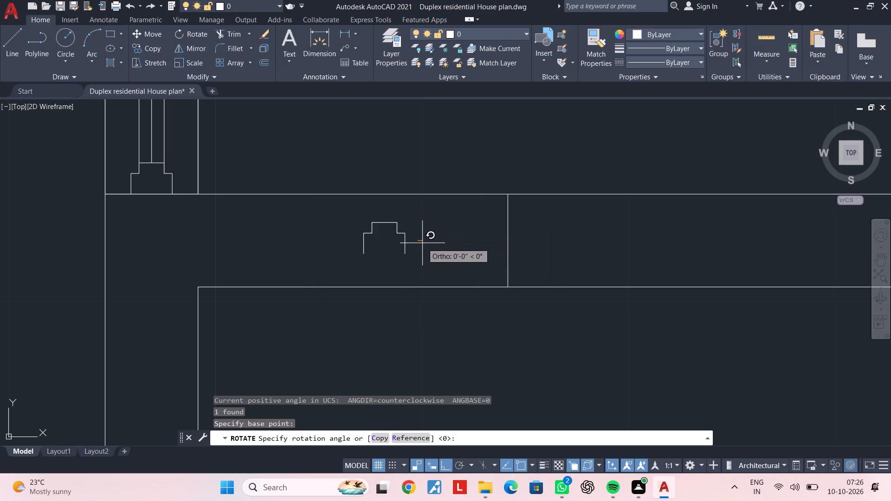
click(422, 253)
middle_drag(429, 235, 385, 270)
key(Escape)
key(Escape)
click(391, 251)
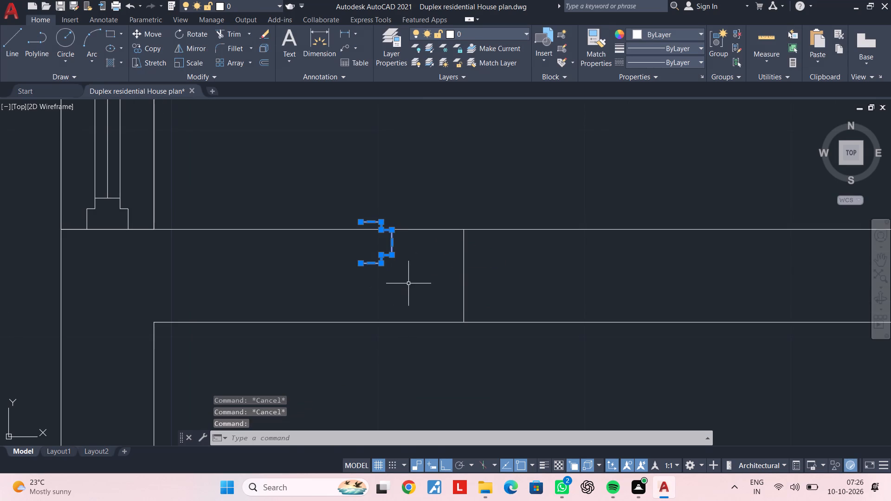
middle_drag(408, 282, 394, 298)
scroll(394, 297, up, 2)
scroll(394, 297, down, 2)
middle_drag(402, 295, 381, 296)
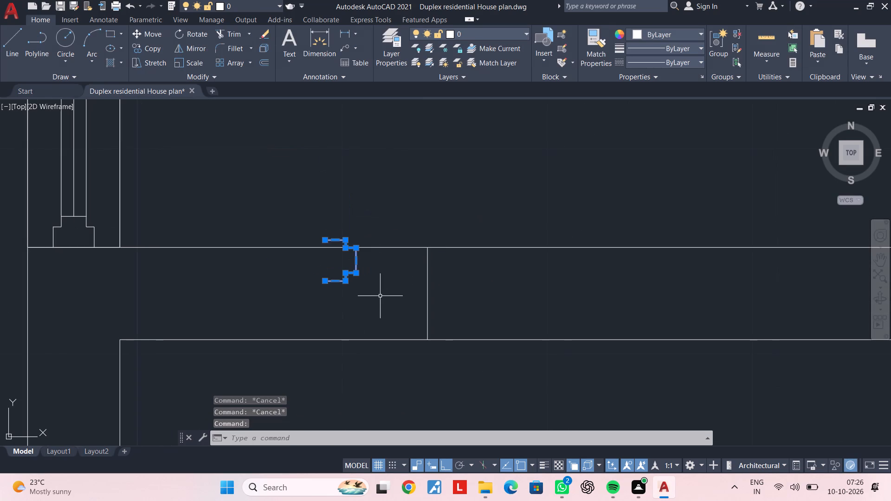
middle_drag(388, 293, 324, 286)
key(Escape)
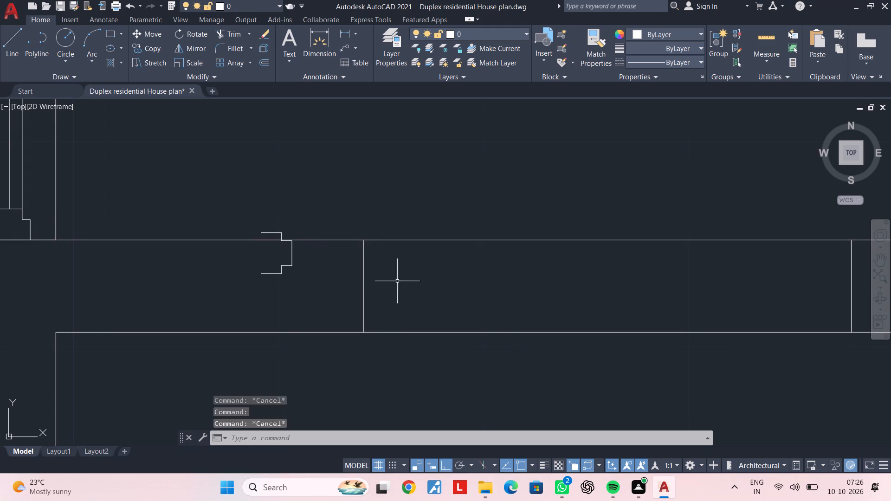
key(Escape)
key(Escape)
Draw a horizontal construction line across the new opening between the midpoints of its two side edges.
middle_drag(421, 273, 353, 262)
key(Escape)
key(Escape)
text(l)
key(space)
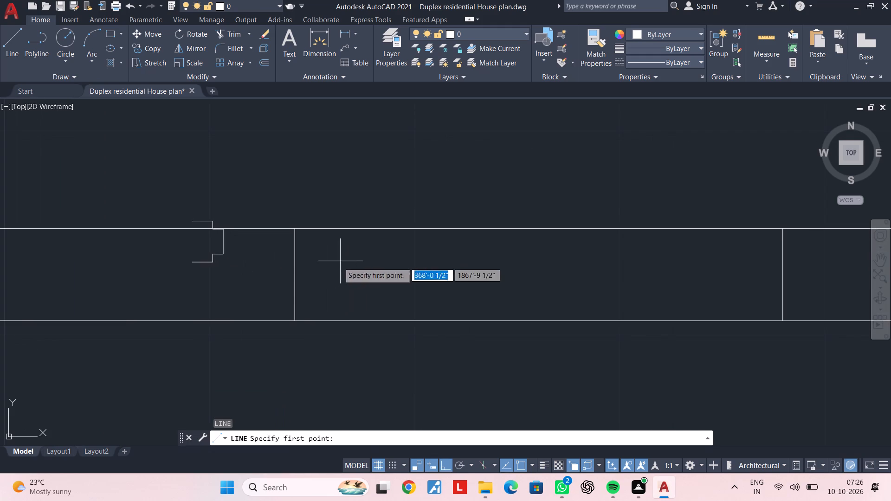
click(295, 276)
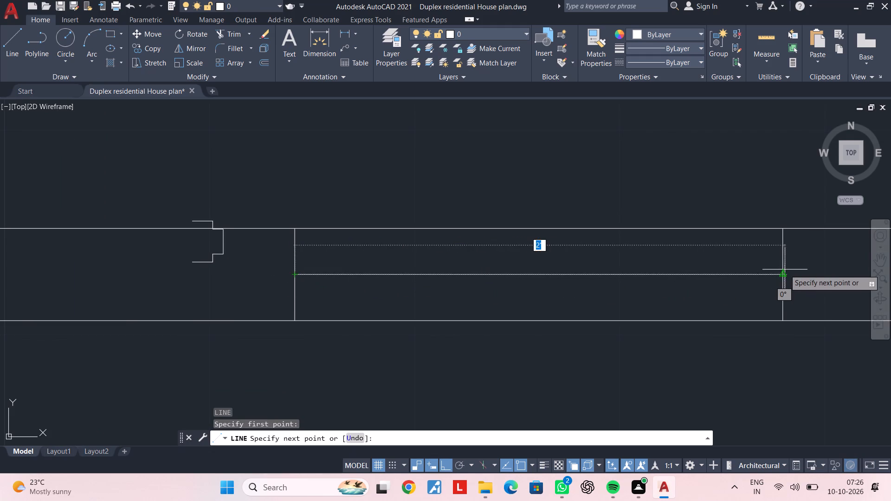
click(783, 273)
key(Escape)
key(Escape)
key(Escape)
key(Escape)
Offset the opening's horizontal centre line 1" downward.
key(o)
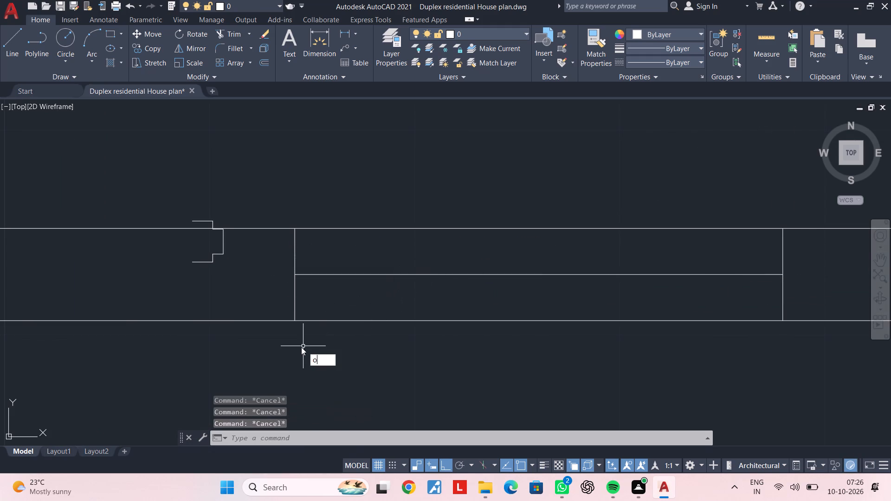
text(f)
key(space)
key(1)
key(shift+quotedbl)
key(Return)
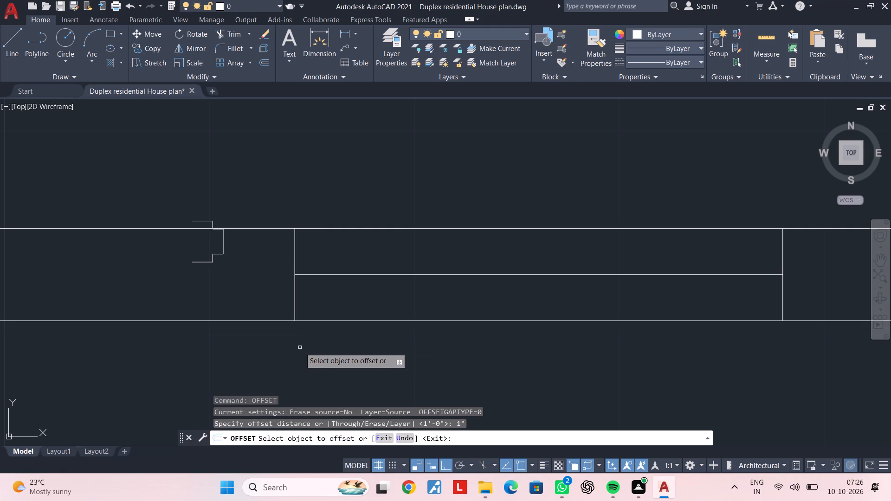
click(374, 273)
click(367, 290)
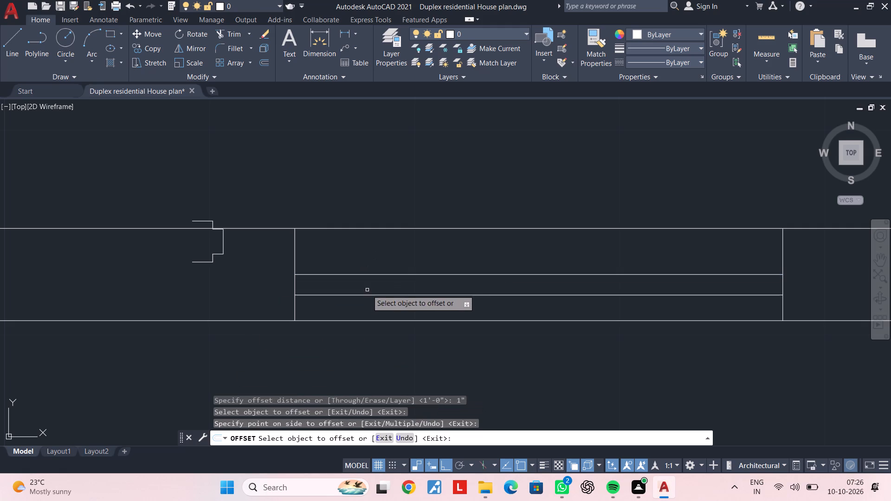
key(Escape)
key(Escape)
Copy the rotated end piece by its lower endpoint to where the offset line meets the opening's left edge.
click(224, 254)
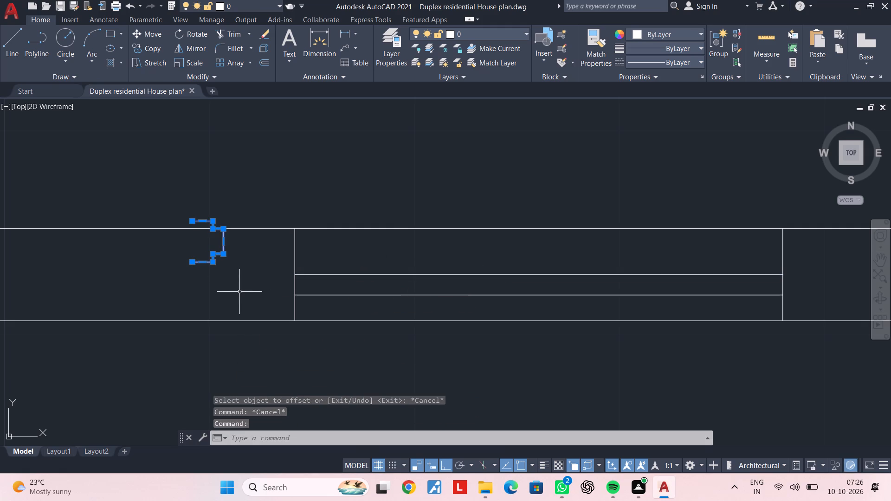
text(co)
key(space)
scroll(191, 274, up, 2)
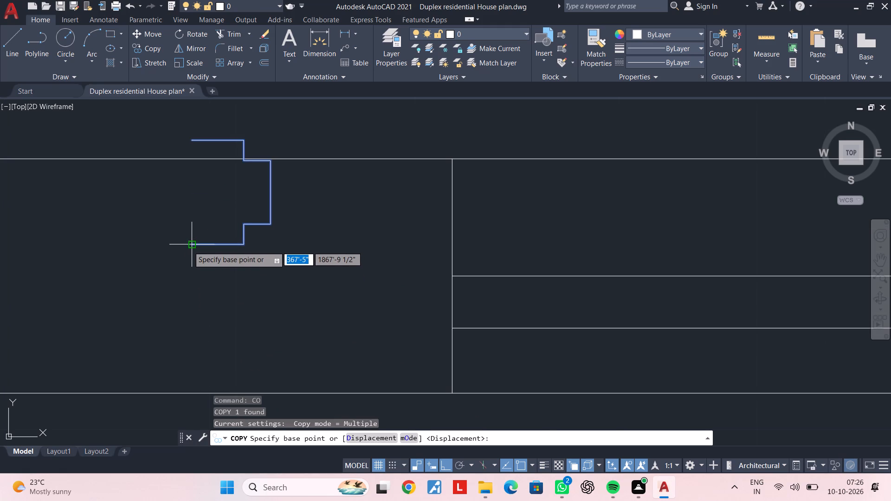
click(191, 244)
scroll(368, 333, down, 2)
middle_drag(386, 332, 380, 298)
scroll(394, 304, up, 1)
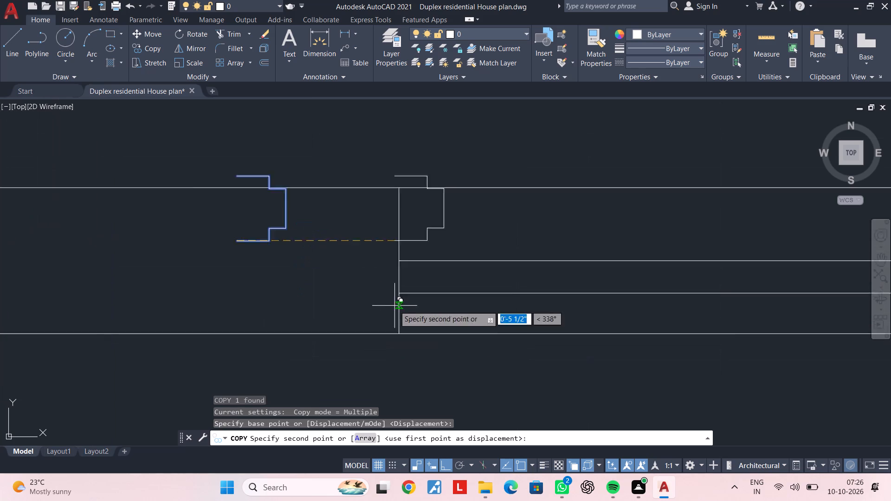
scroll(394, 306, up, 1)
click(401, 289)
scroll(424, 287, down, 2)
middle_drag(424, 293, 379, 330)
key(Escape)
key(Escape)
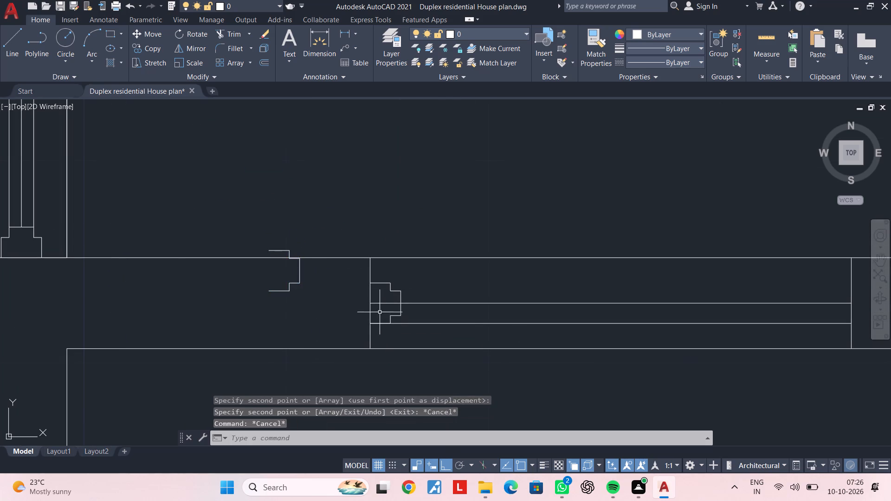
key(Escape)
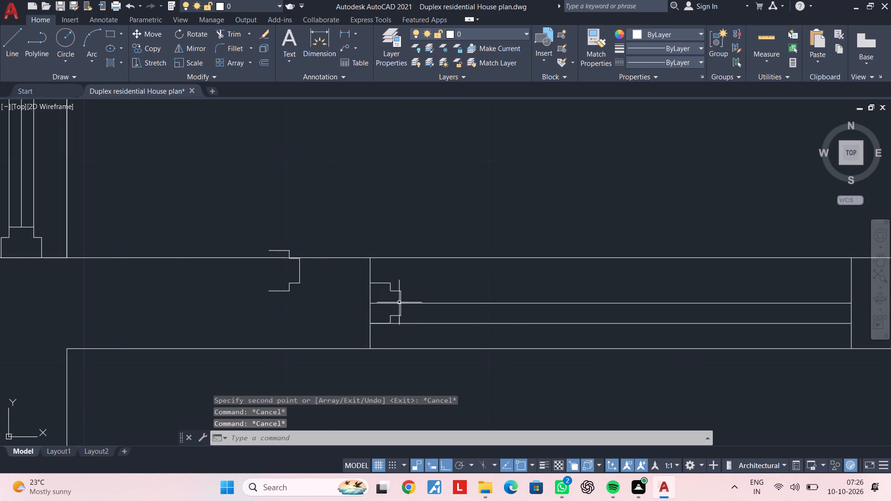
Delete the two horizontal construction lines inside the opening.
middle_drag(418, 306, 313, 281)
click(353, 279)
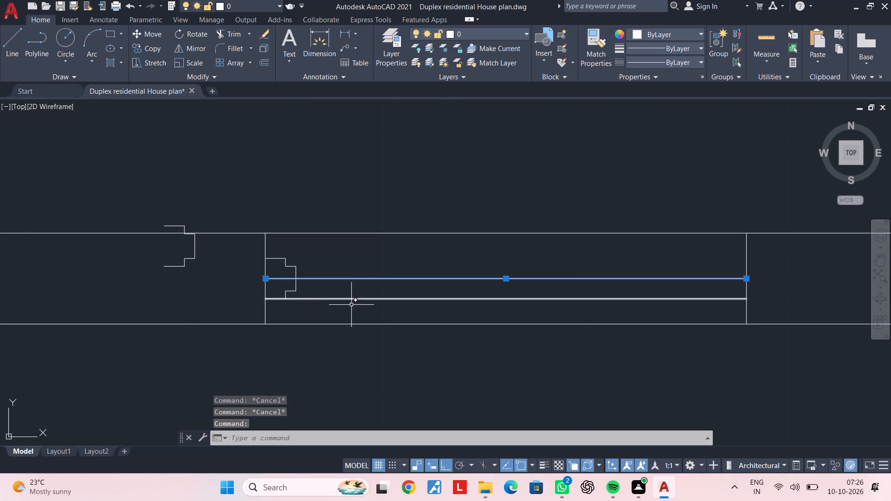
click(349, 299)
key(Delete)
middle_drag(415, 309, 337, 298)
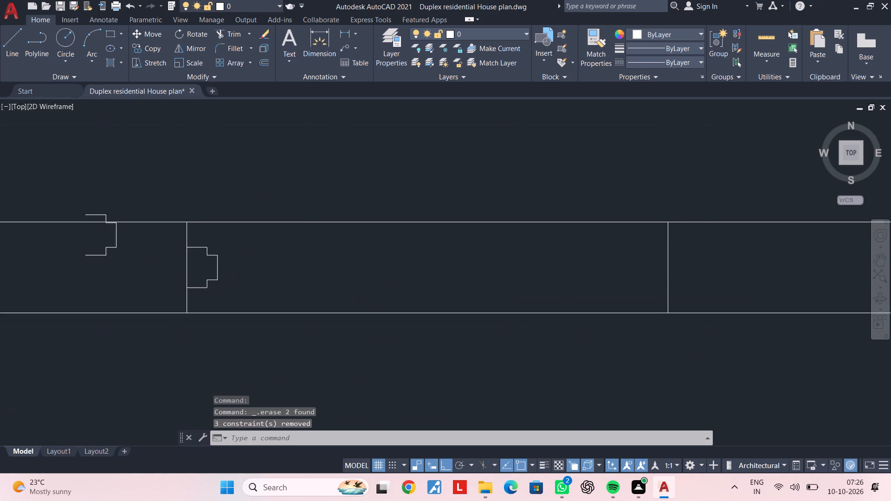
key(Escape)
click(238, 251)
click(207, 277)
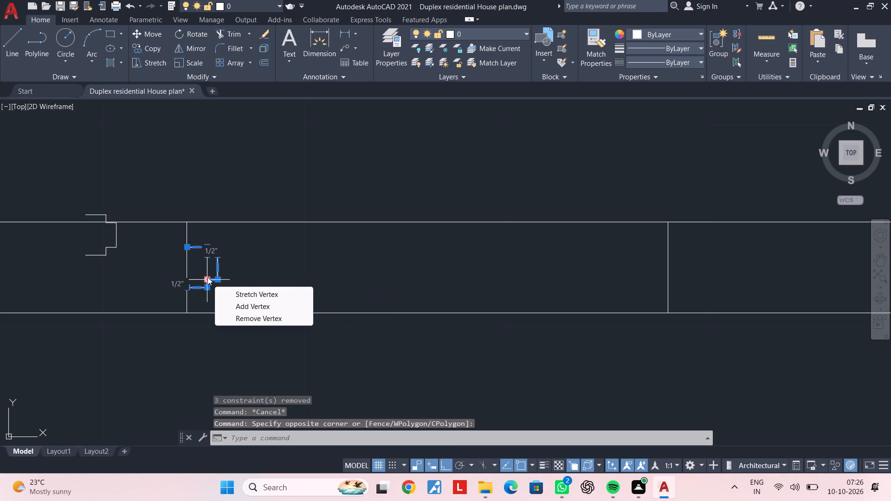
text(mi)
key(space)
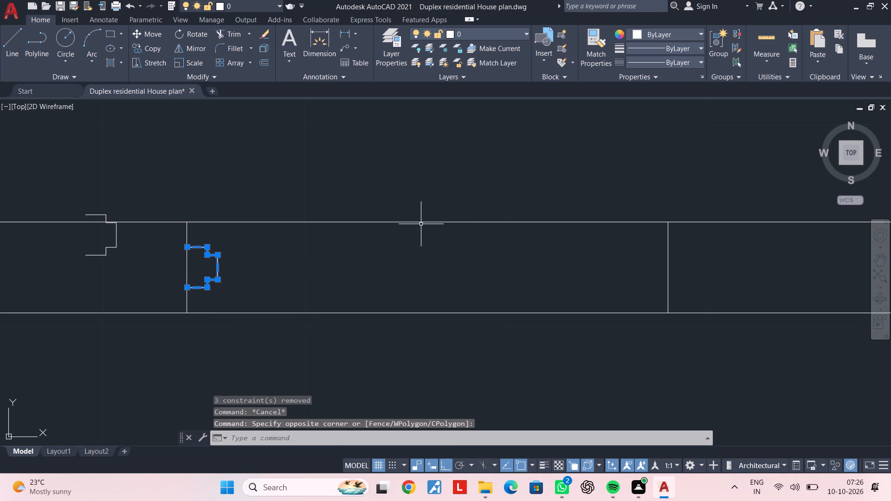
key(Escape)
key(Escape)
Draw a rectangle over the opening from its upper-left corner to its lower-right corner.
scroll(358, 270, down, 2)
middle_drag(358, 270, 304, 269)
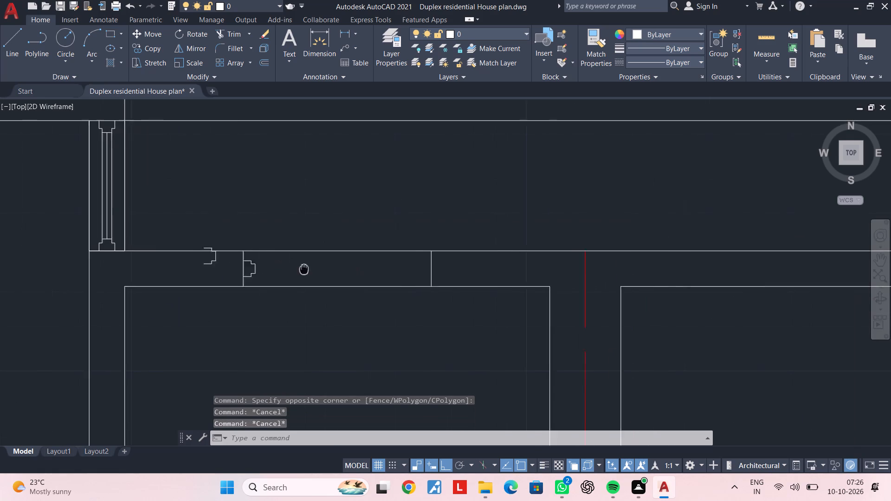
middle_drag(304, 269, 293, 269)
key(Escape)
key(Escape)
key(Escape)
text(rec)
key(space)
scroll(219, 244, up, 3)
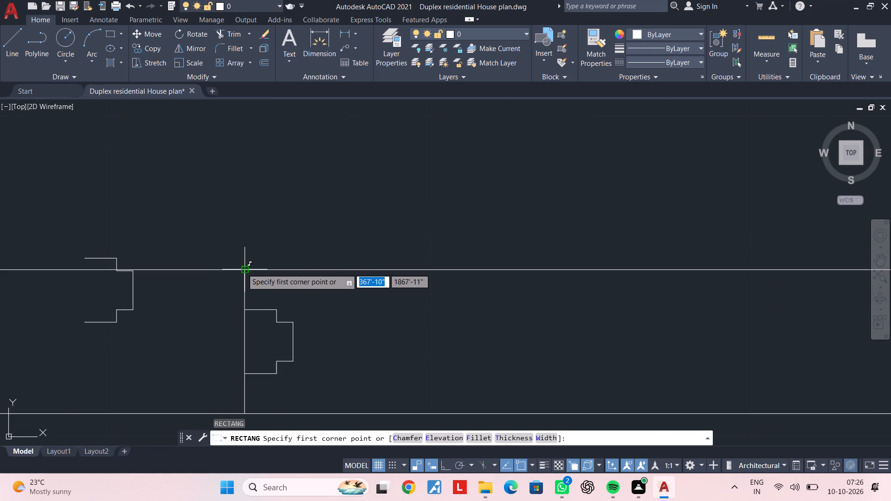
click(242, 269)
middle_drag(342, 329, 242, 228)
middle_drag(374, 296, 311, 298)
middle_drag(533, 314, 448, 299)
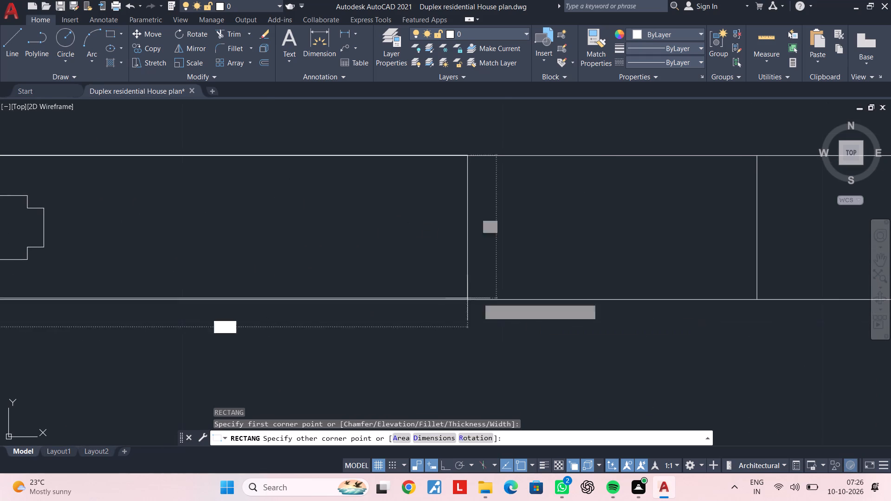
click(757, 299)
key(Escape)
scroll(331, 255, down, 2)
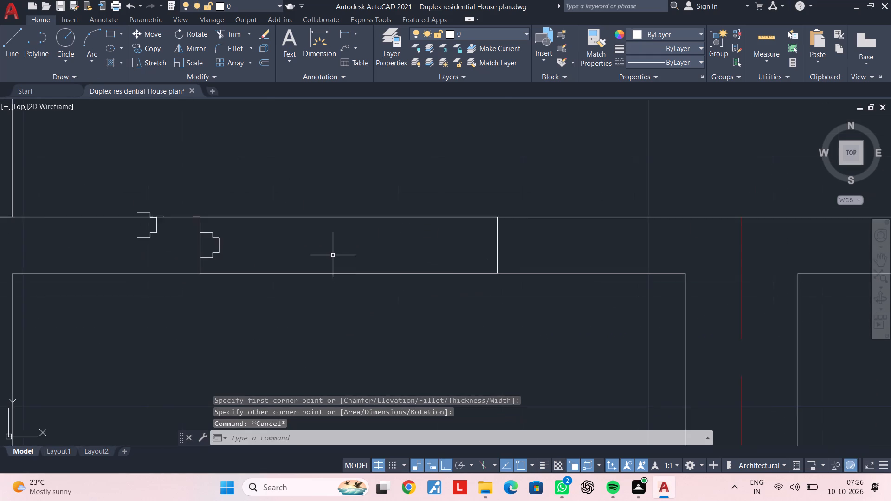
Mirror the end piece about the opening's vertical centre line onto the right edge, keeping the original.
middle_drag(441, 267, 495, 269)
scroll(248, 240, up, 2)
click(322, 225)
click(293, 261)
scroll(412, 264, down, 1)
middle_drag(412, 264, 321, 270)
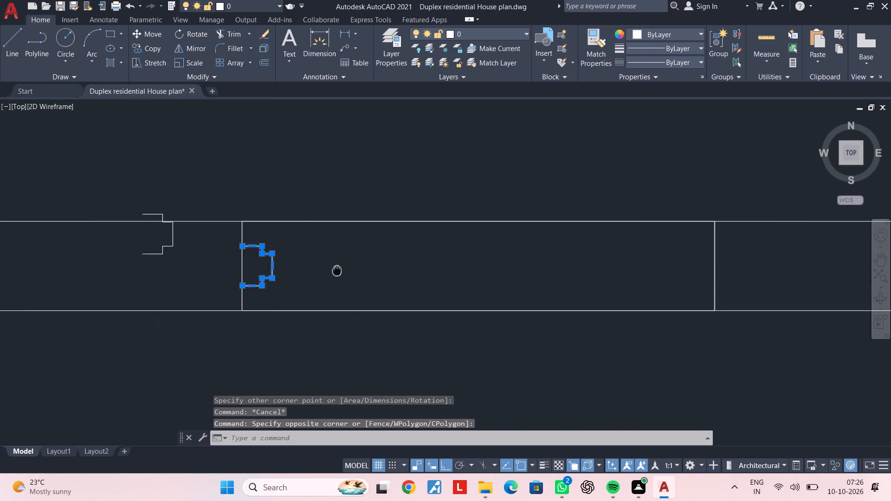
middle_drag(321, 270, 253, 269)
text(mi)
key(space)
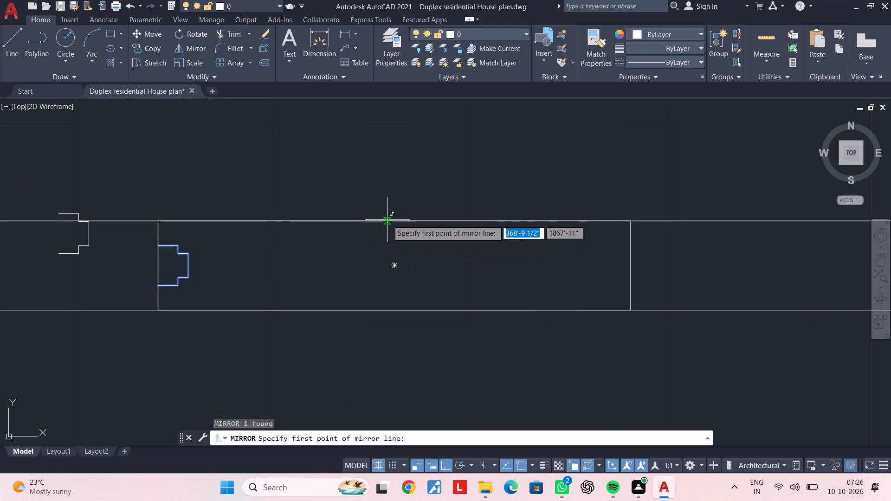
click(393, 221)
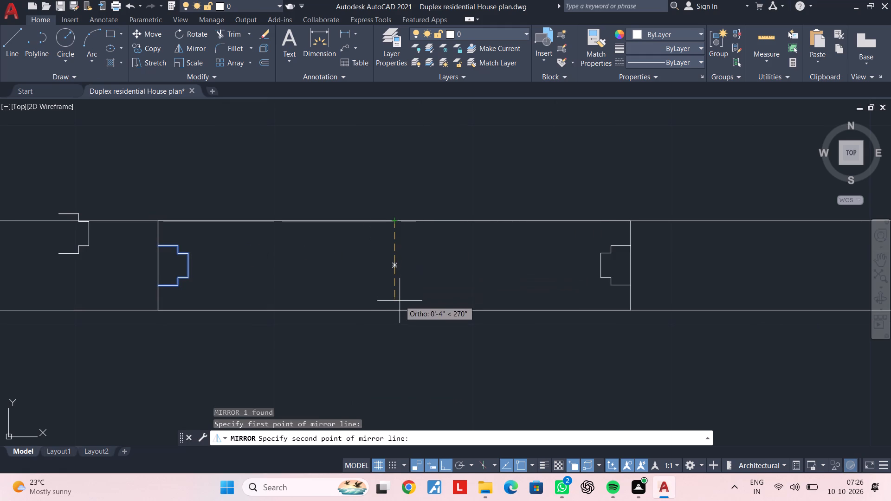
click(396, 307)
drag(420, 348, 396, 307)
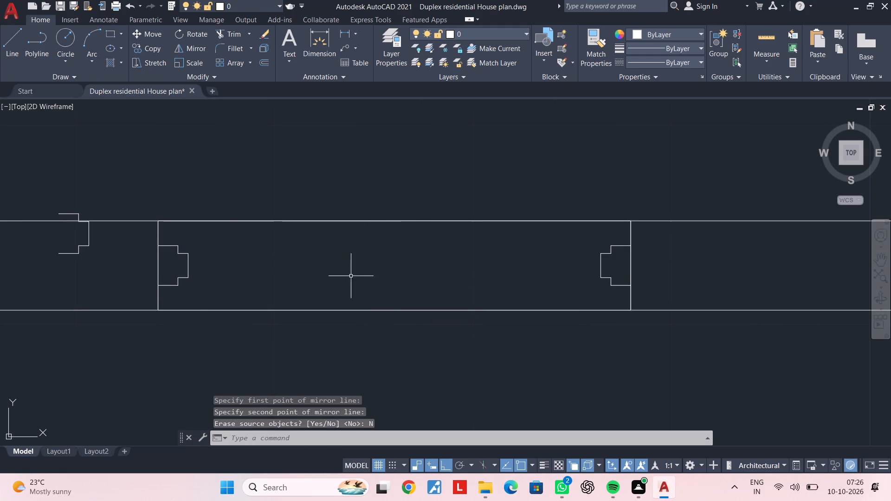
Draw the upper horizontal frame line joining the upper inner corners of the two end pieces.
middle_drag(349, 276, 425, 276)
key(Escape)
key(Escape)
key(l)
key(space)
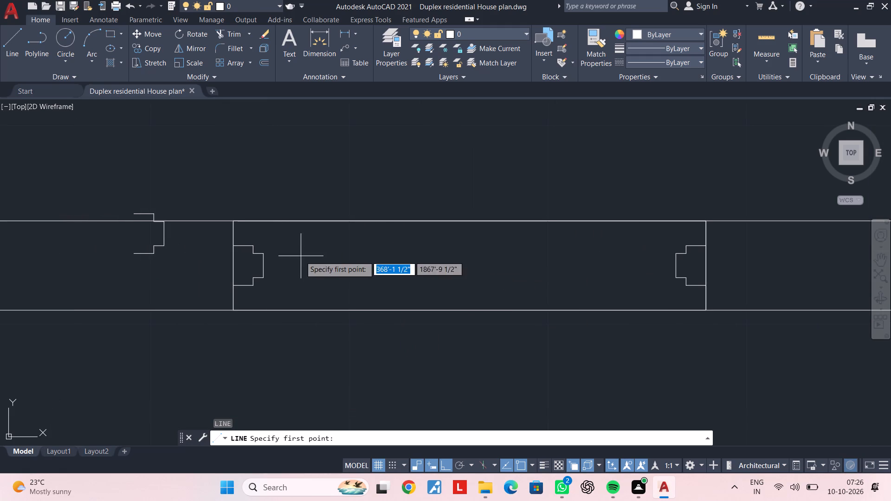
scroll(263, 254, up, 3)
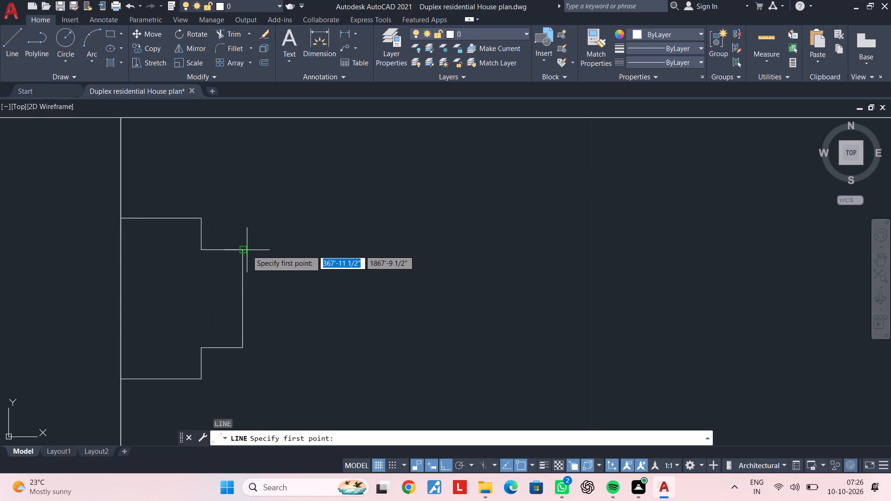
click(245, 250)
scroll(394, 255, down, 3)
middle_drag(439, 256, 178, 233)
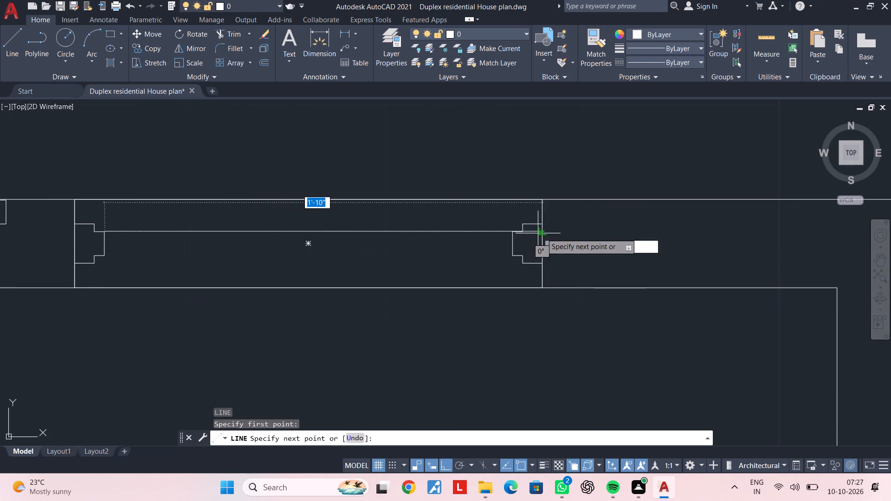
scroll(543, 233, up, 1)
click(493, 232)
middle_drag(393, 255, 461, 252)
key(space)
key(space)
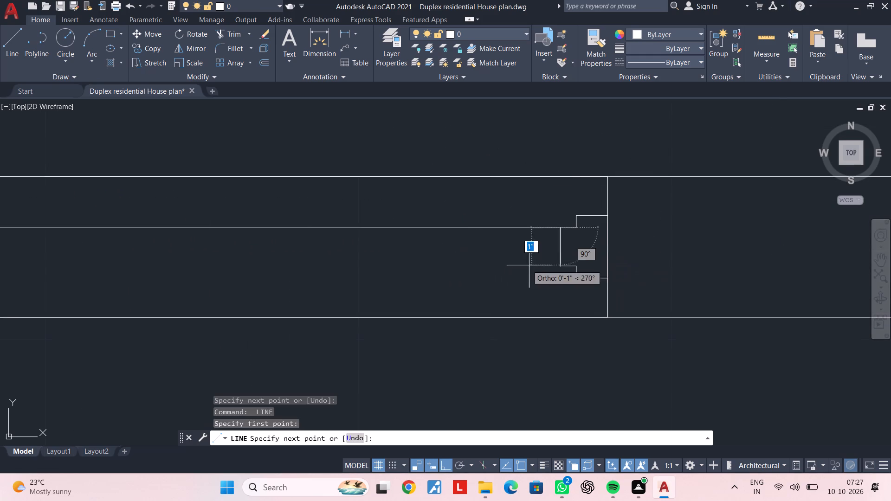
key(Escape)
Draw the lower horizontal frame line joining the lower inner corners of the two end pieces.
key(space)
click(562, 265)
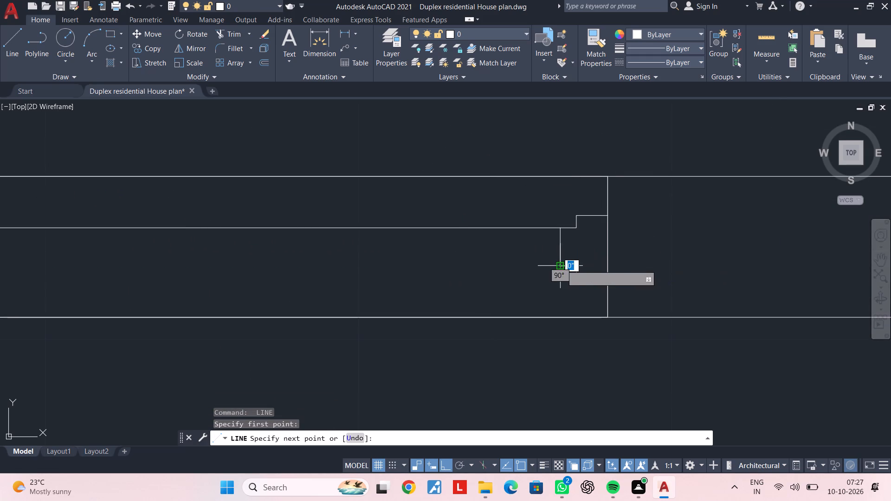
scroll(303, 266, down, 1)
middle_drag(303, 266, 574, 264)
scroll(339, 259, up, 1)
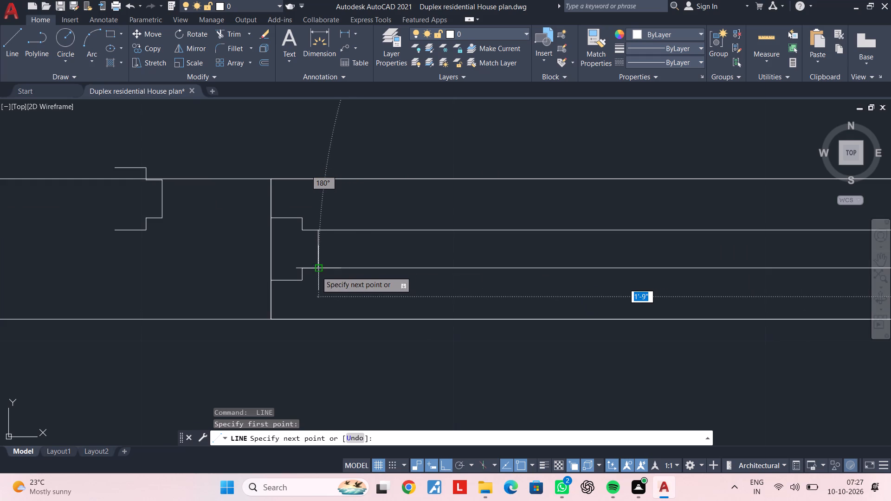
click(318, 269)
key(Escape)
Draw the central horizontal frame line joining the midpoints of the two end pieces' inner edges.
key(space)
click(318, 249)
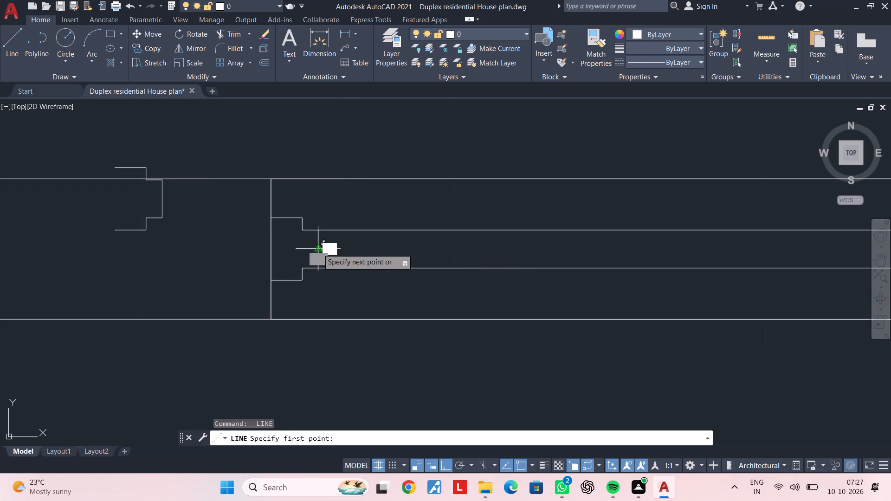
scroll(543, 249, down, 2)
middle_drag(543, 249, 304, 251)
scroll(491, 250, up, 2)
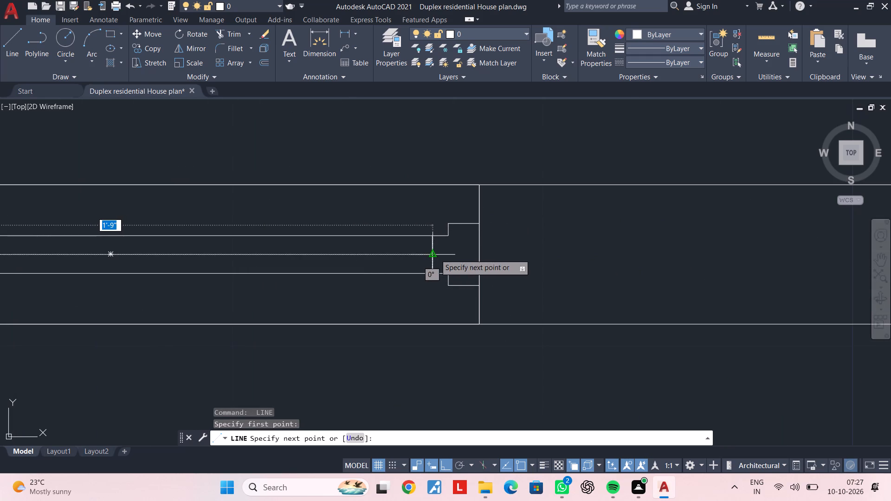
click(435, 255)
key(Escape)
Delete the leftover end-piece outline lying on the wall to the left of the new window.
scroll(320, 255, down, 3)
middle_drag(467, 248, 557, 245)
middle_drag(324, 255, 485, 255)
key(Escape)
scroll(400, 253, up, 2)
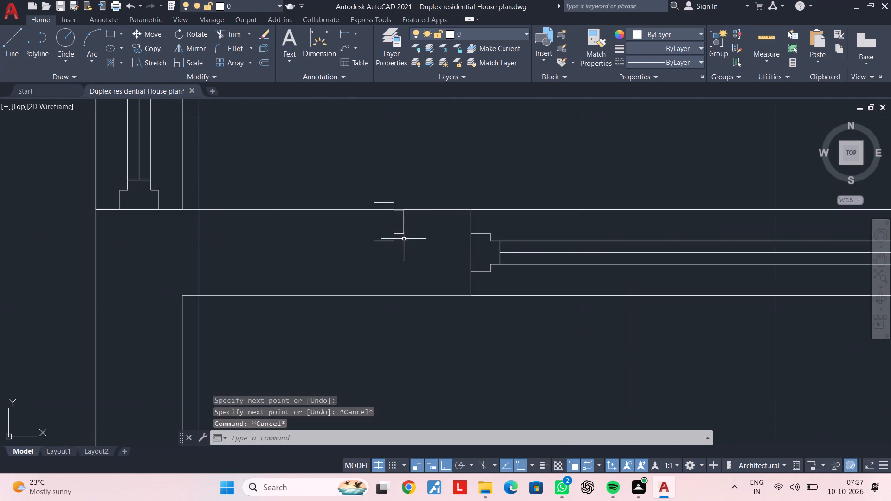
click(417, 230)
click(365, 240)
key(Delete)
Examine the completed window frame and its position in the upper room's wall.
scroll(412, 260, down, 3)
middle_drag(507, 264, 393, 263)
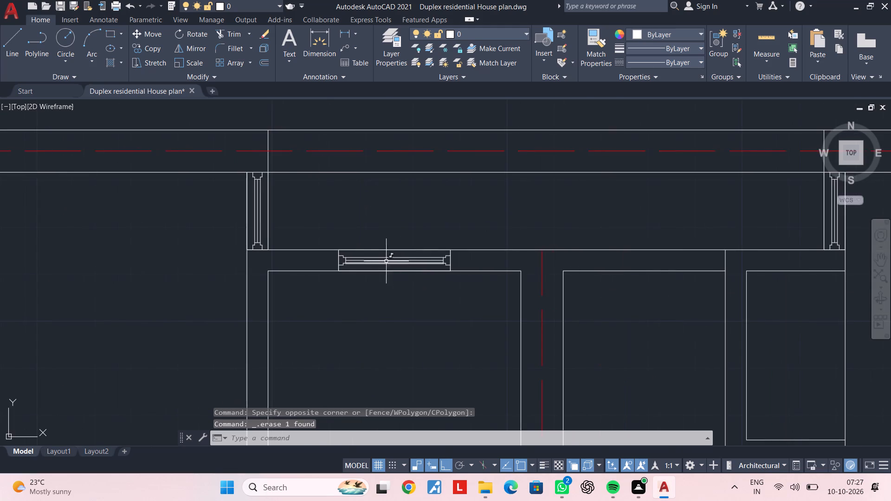
middle_drag(450, 274, 349, 267)
key(Escape)
key(Escape)
key(Escape)
key(Escape)
middle_drag(374, 255, 399, 254)
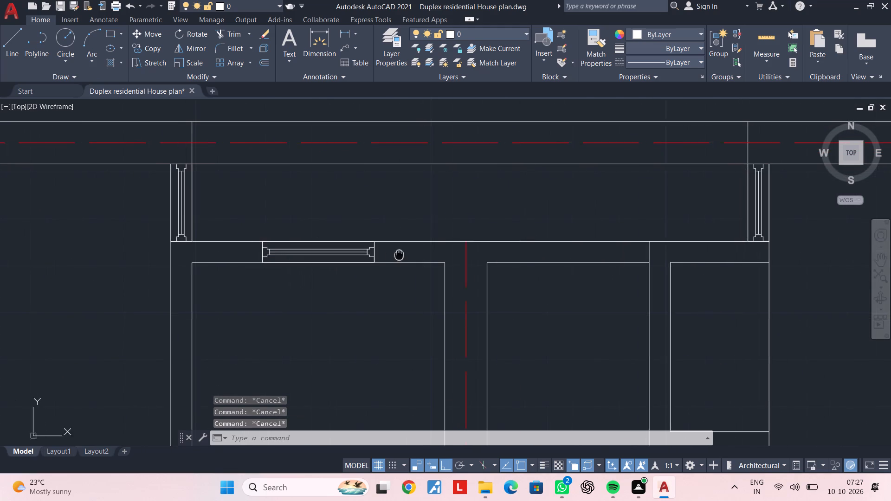
middle_drag(399, 254, 400, 254)
scroll(384, 261, down, 2)
middle_drag(400, 269, 438, 265)
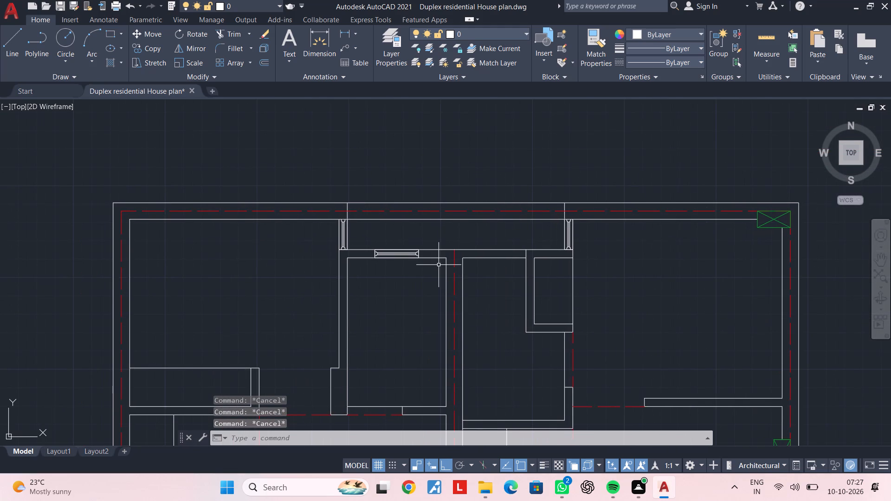
scroll(396, 263, up, 3)
middle_drag(351, 248, 335, 292)
scroll(285, 279, up, 3)
click(277, 260)
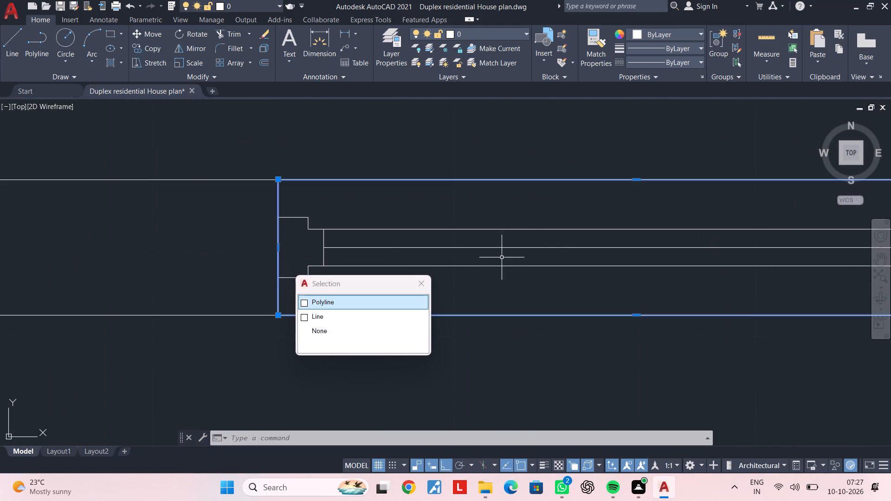
key(Escape)
scroll(471, 320, down, 4)
middle_drag(534, 306, 422, 276)
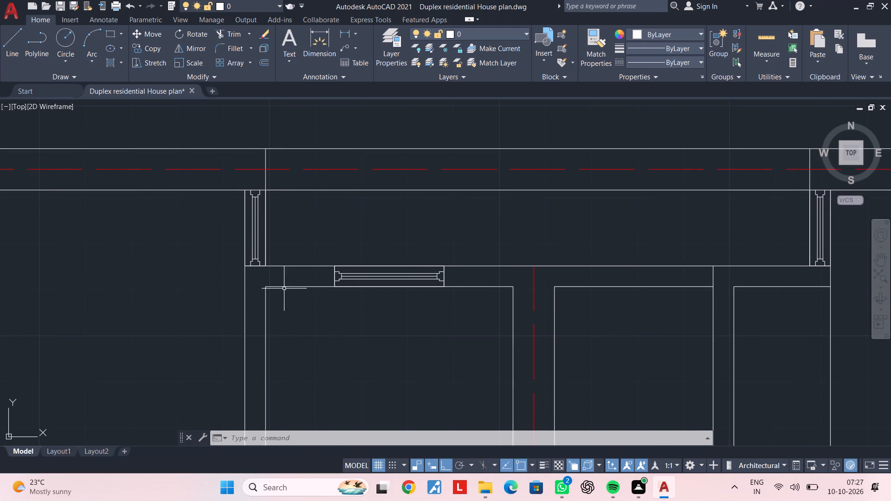
middle_drag(284, 288, 348, 258)
key(Escape)
scroll(488, 321, down, 2)
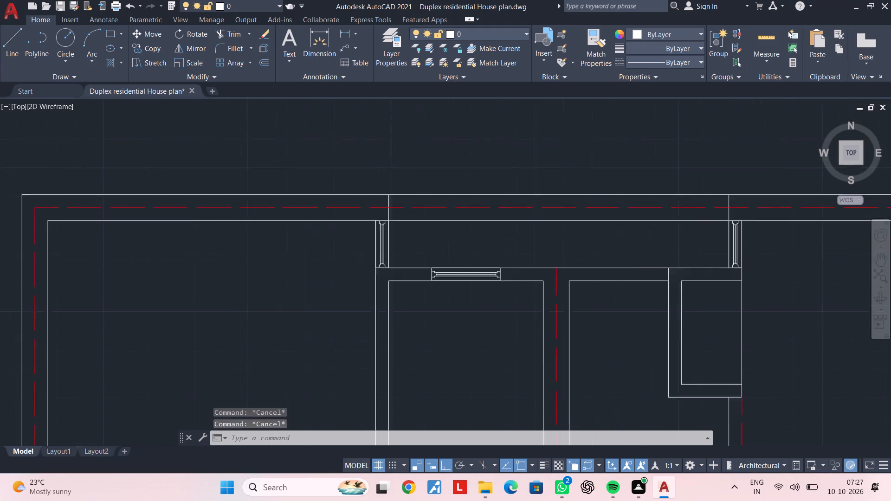
Copy the whole window from its lower-right corner to the upper-right inner corner of the adjoining room on the right.
middle_drag(488, 321, 401, 259)
scroll(389, 243, up, 2)
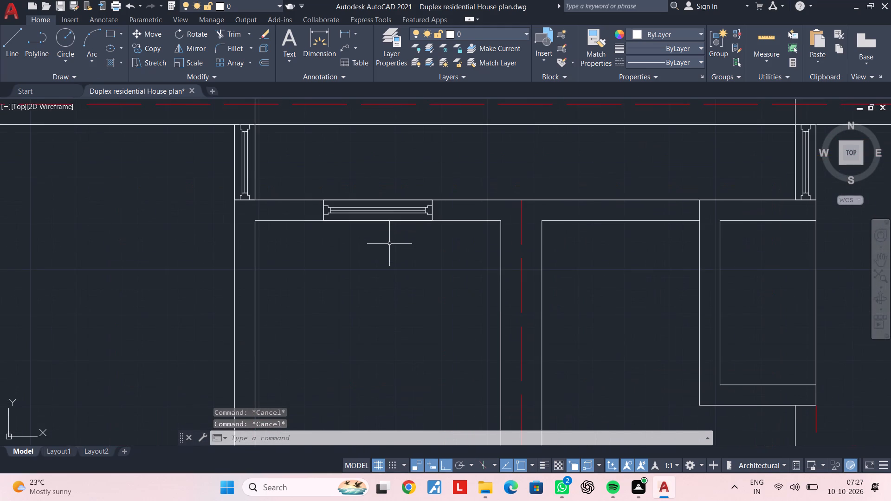
middle_drag(389, 244, 392, 284)
click(299, 214)
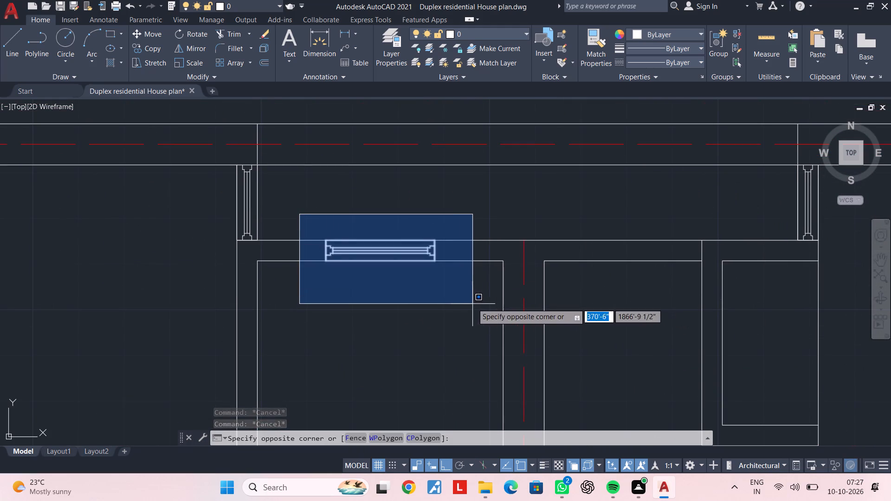
click(471, 303)
text(co)
key(space)
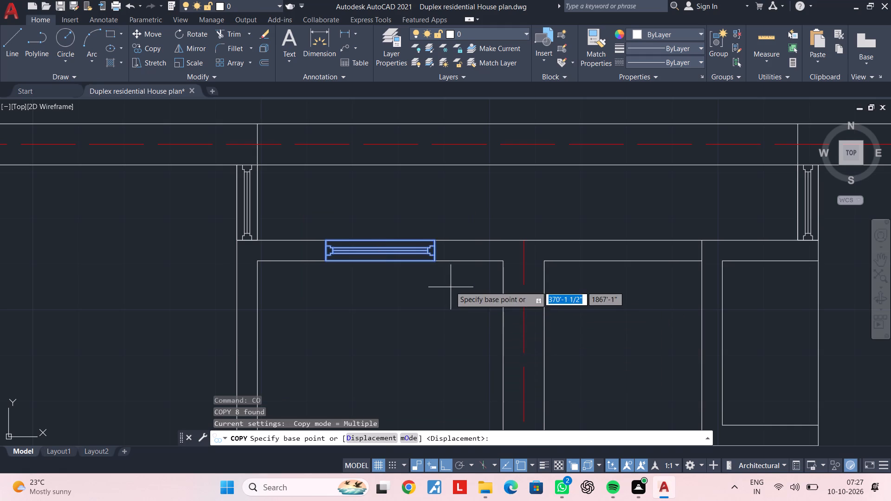
click(433, 261)
middle_drag(589, 264, 511, 269)
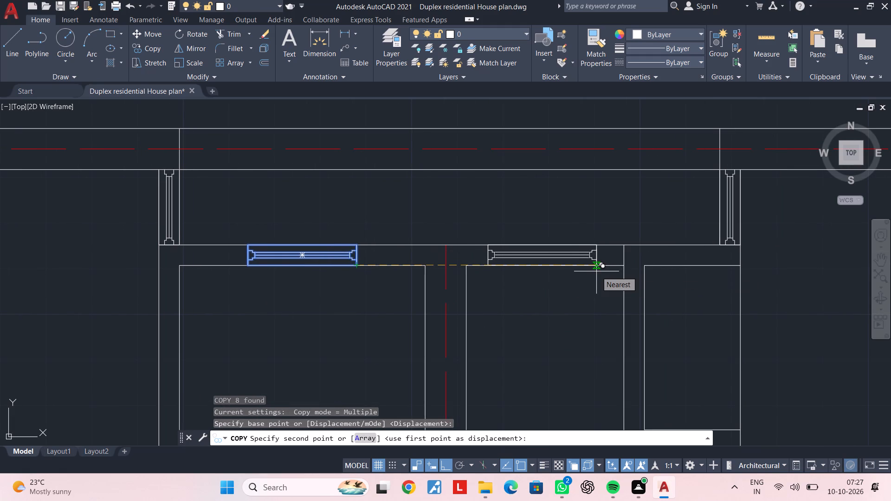
click(623, 267)
key(Escape)
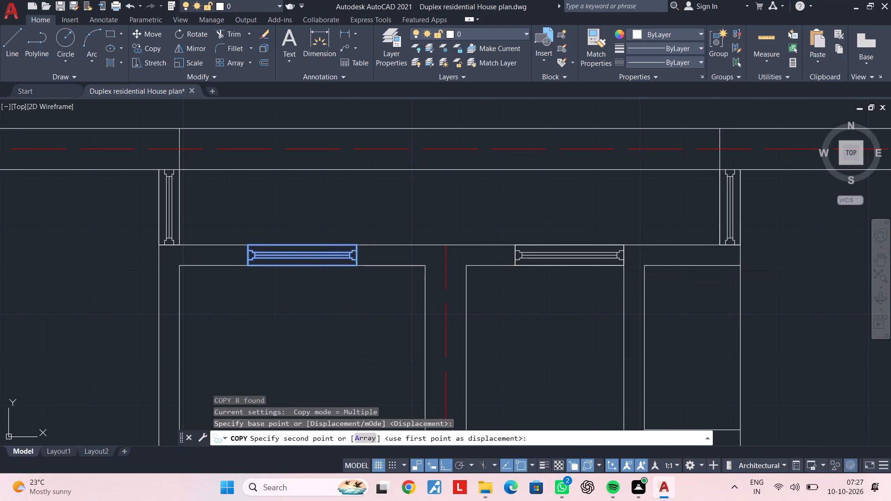
key(Escape)
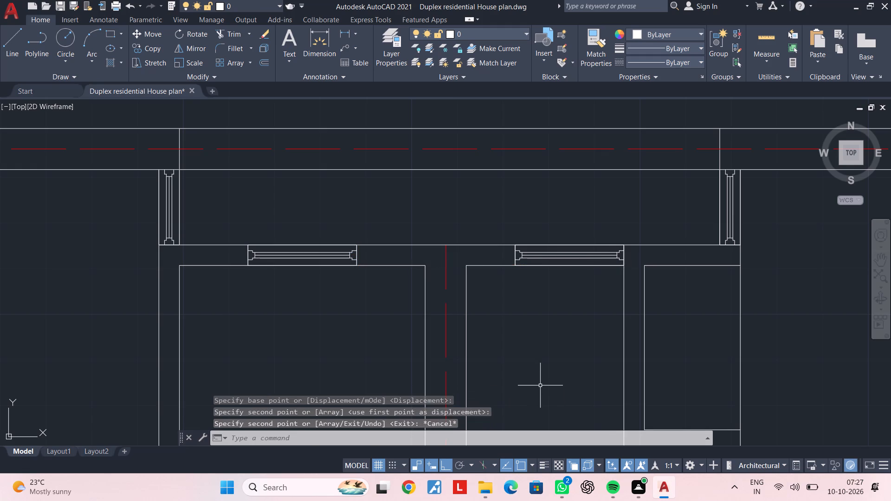
Measure the original window's width between its lower corners with a linear dimension, without placing the dimension.
scroll(536, 380, down, 2)
middle_drag(536, 377, 522, 346)
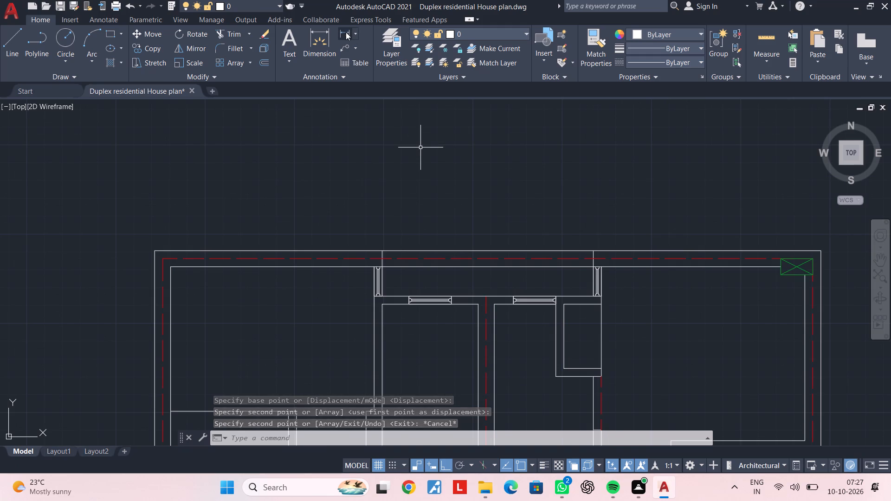
click(346, 32)
scroll(397, 317, up, 4)
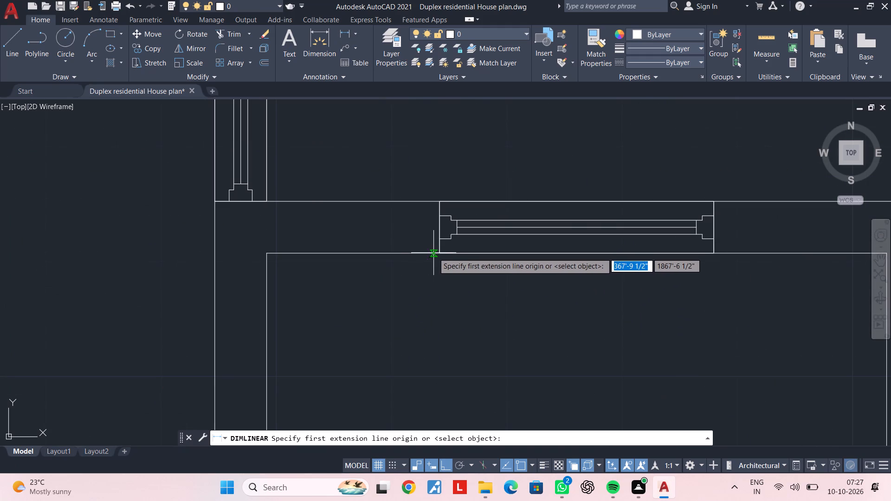
click(437, 253)
click(715, 253)
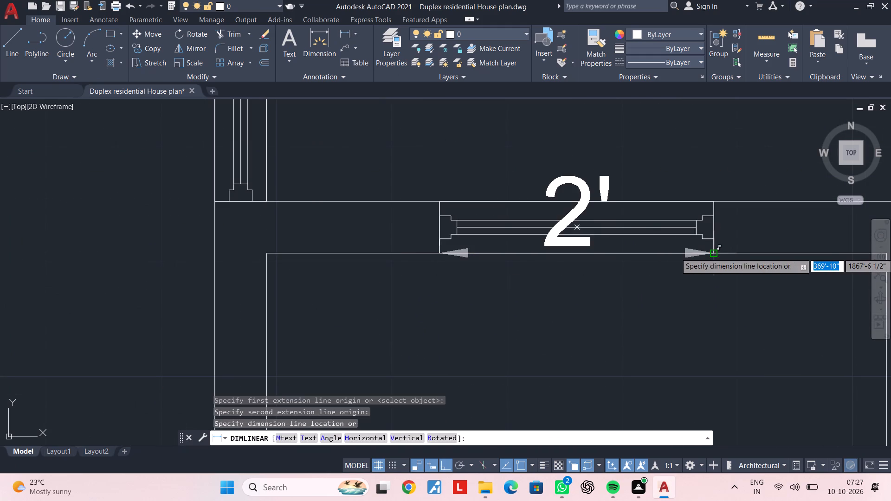
key(Escape)
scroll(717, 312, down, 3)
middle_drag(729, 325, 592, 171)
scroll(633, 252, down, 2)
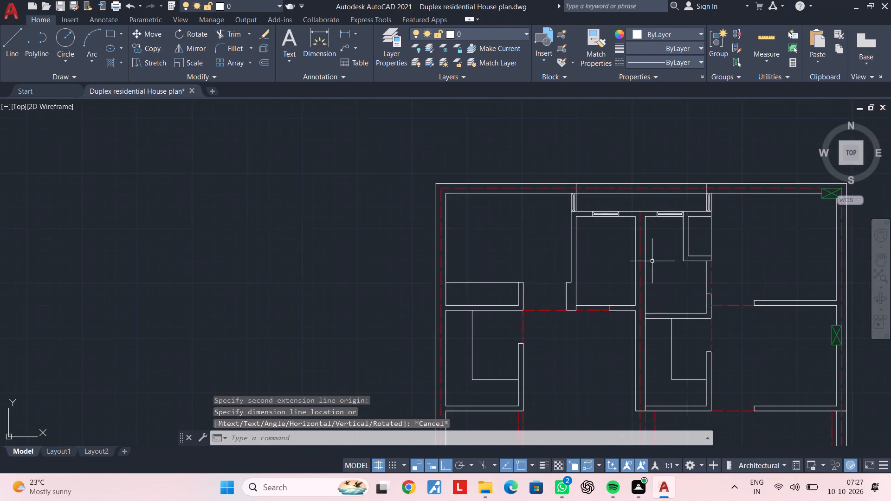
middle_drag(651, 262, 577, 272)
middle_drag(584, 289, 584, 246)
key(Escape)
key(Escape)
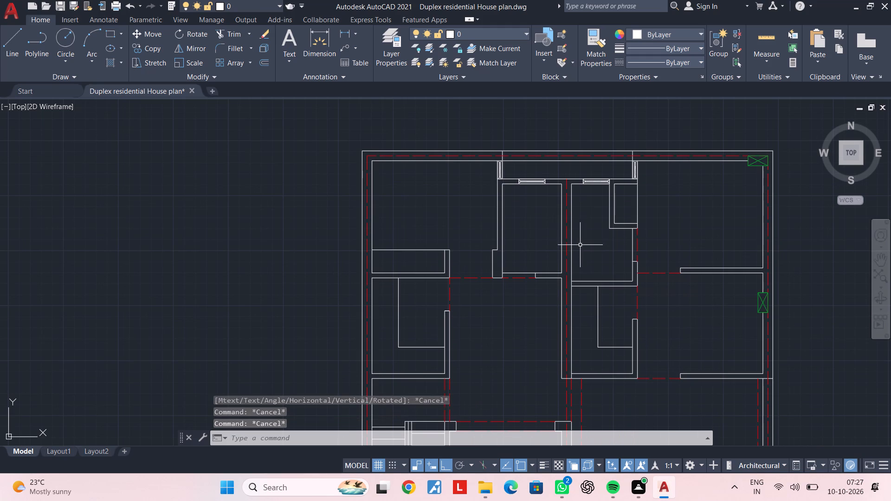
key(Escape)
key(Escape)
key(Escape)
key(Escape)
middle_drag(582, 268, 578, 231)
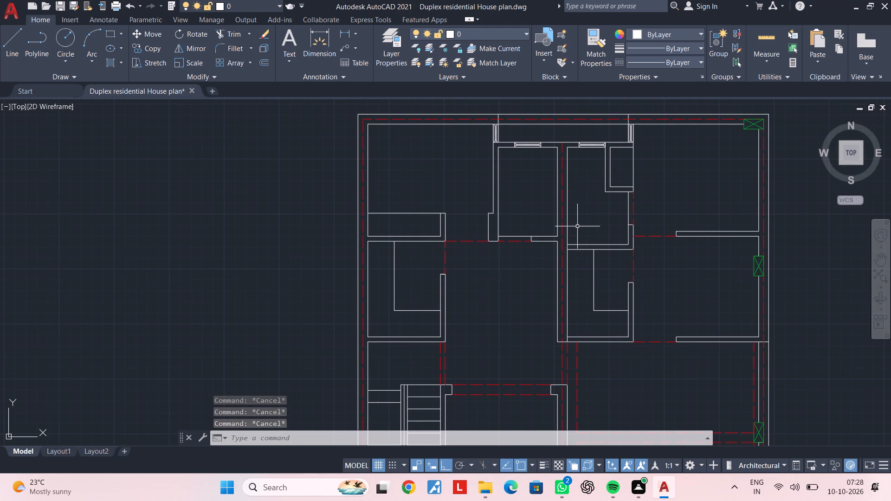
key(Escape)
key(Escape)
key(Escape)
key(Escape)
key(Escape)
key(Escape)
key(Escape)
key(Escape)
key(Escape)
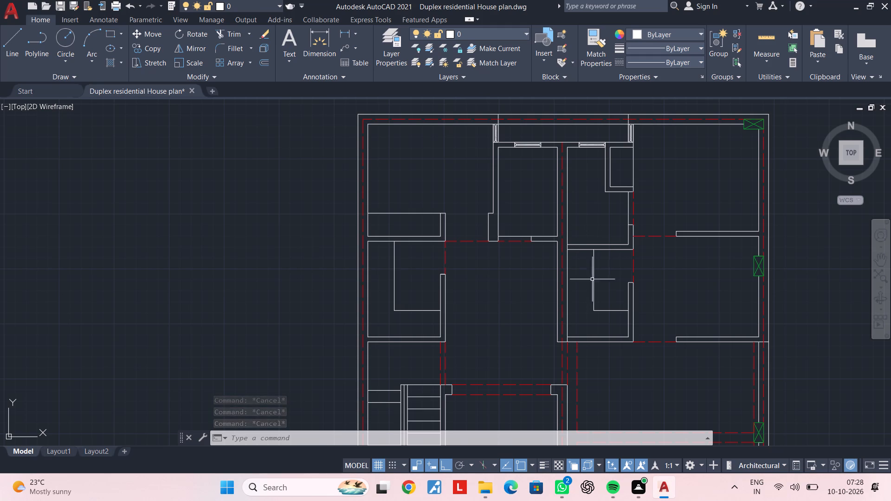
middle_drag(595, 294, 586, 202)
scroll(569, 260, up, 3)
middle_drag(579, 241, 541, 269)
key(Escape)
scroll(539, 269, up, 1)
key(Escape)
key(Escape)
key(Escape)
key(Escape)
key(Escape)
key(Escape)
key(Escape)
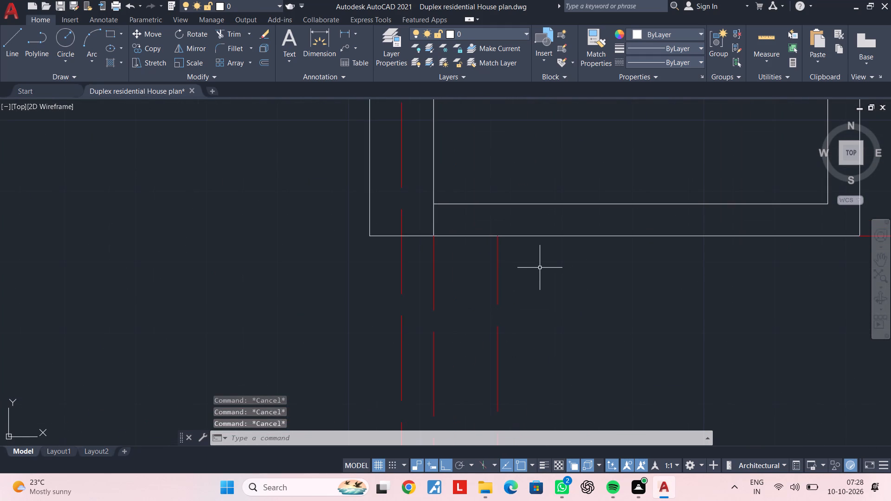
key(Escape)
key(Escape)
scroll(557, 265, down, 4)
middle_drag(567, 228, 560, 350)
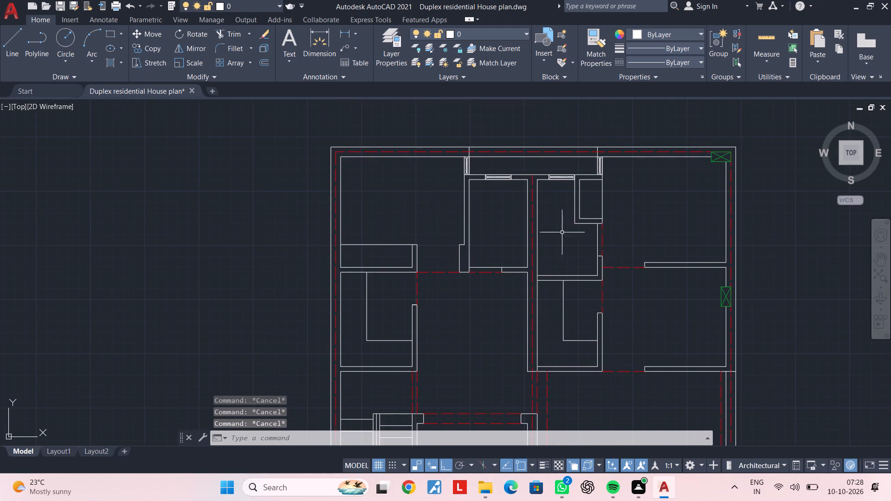
Copy the right-hand window straight down from its lower-right corner onto the bottom wall of the small room below.
scroll(553, 187, up, 3)
click(517, 122)
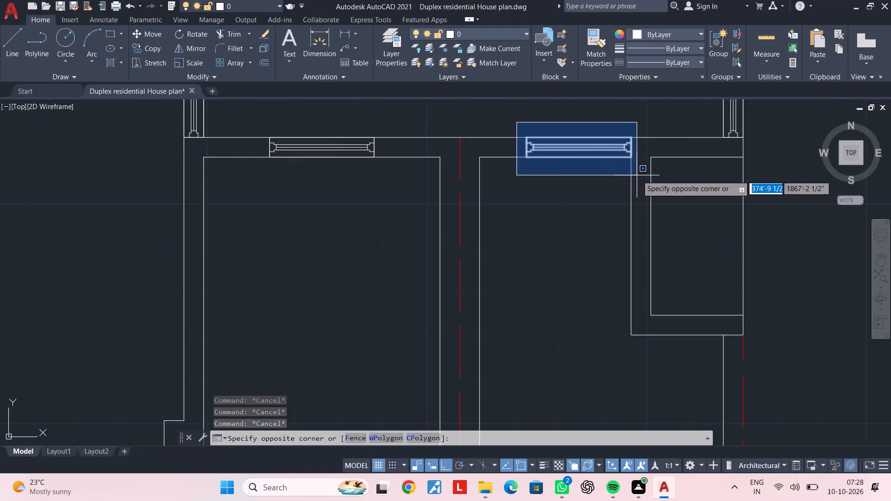
click(638, 175)
text(co)
key(space)
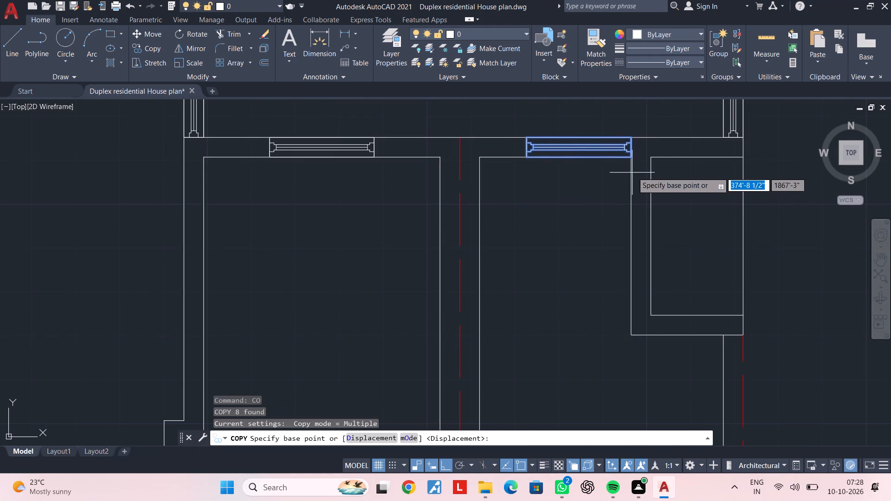
click(632, 157)
scroll(621, 215, down, 2)
middle_drag(621, 216, 621, 88)
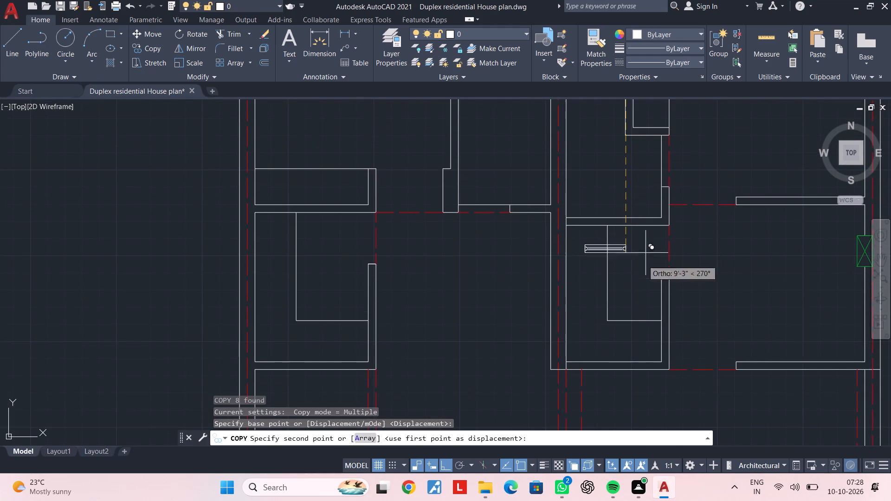
scroll(630, 366, up, 2)
middle_drag(626, 368, 639, 314)
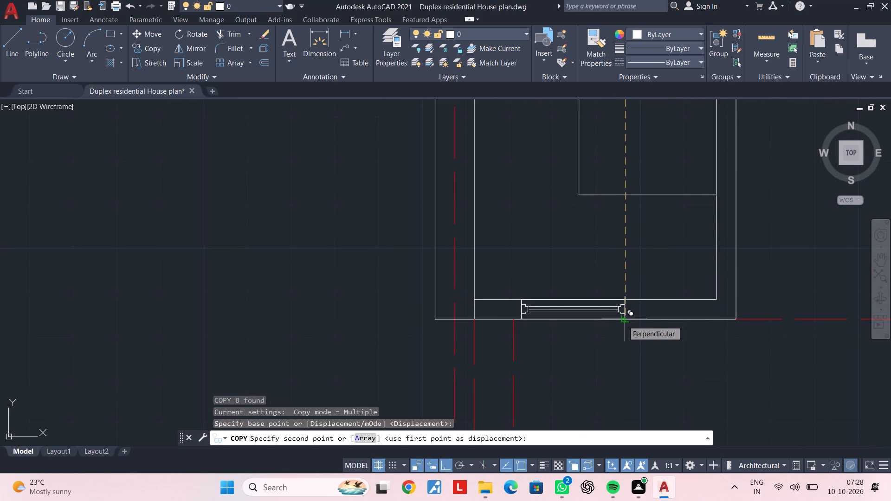
click(623, 321)
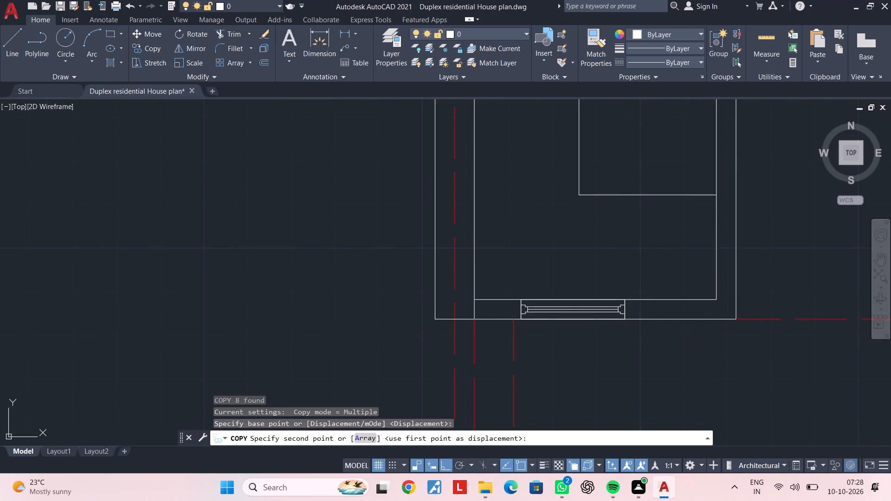
key(Escape)
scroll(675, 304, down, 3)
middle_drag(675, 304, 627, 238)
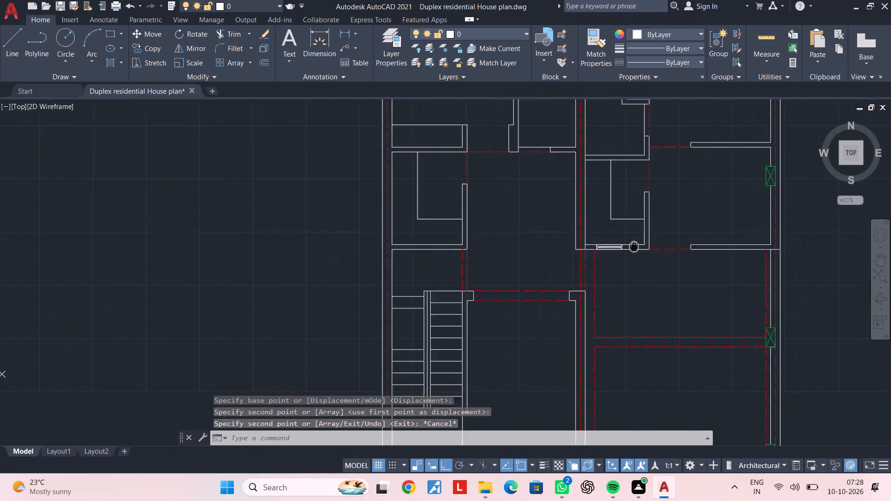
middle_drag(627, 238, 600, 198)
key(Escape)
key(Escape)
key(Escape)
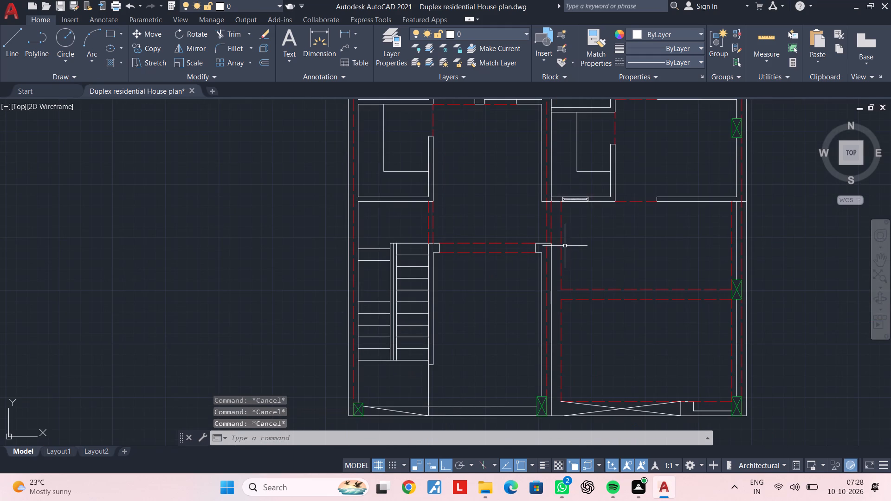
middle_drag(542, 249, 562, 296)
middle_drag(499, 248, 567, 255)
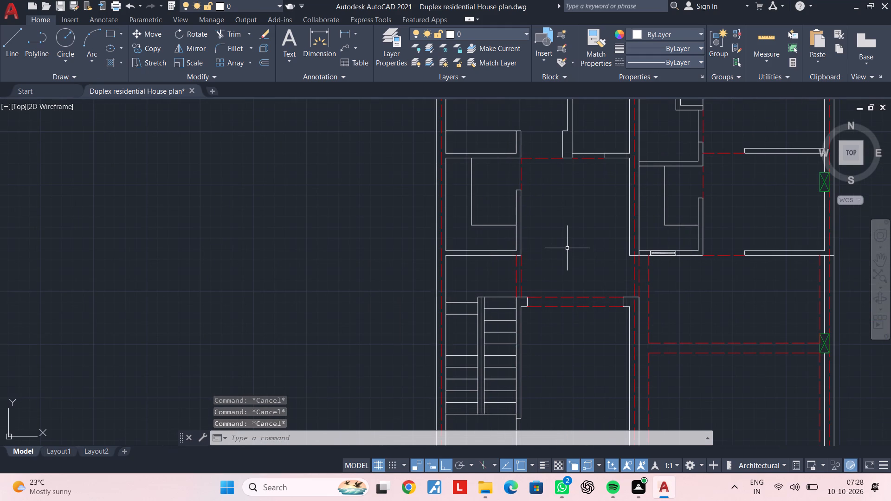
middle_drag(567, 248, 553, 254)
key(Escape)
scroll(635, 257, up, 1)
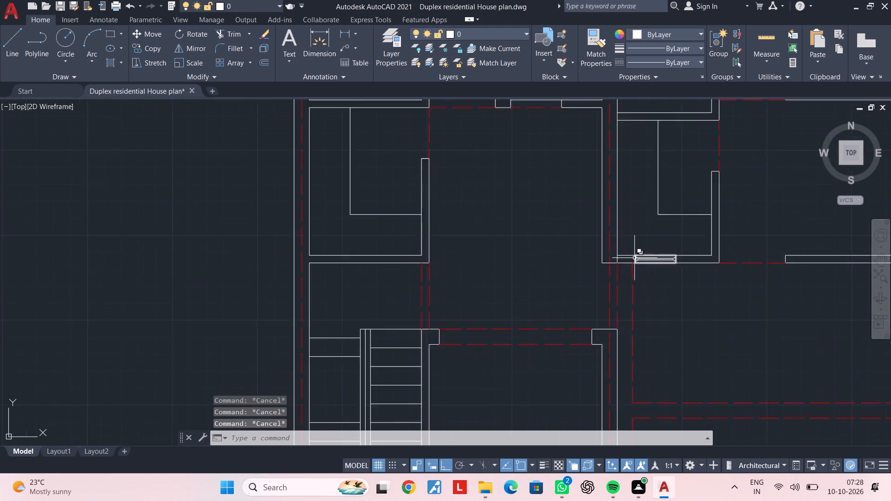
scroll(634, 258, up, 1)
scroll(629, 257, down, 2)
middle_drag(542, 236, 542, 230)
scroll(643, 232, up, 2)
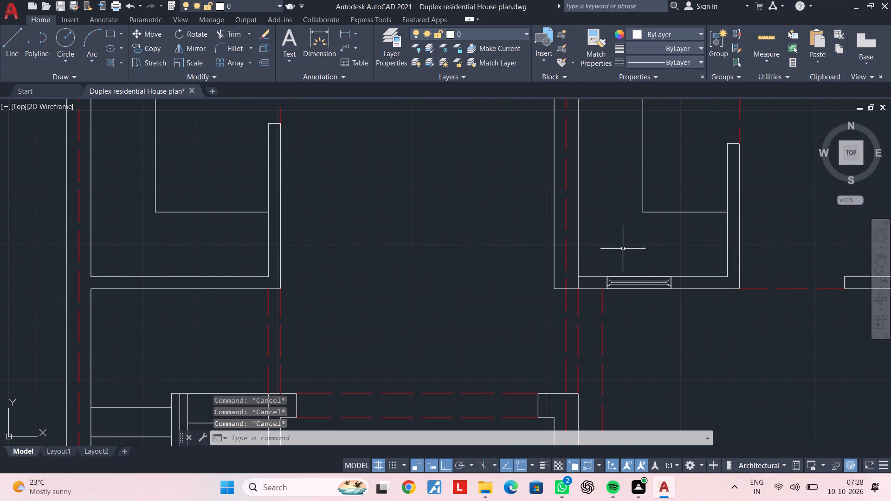
Copy the window in the small room's bottom wall by its lower-left corner into the bottom wall of the corresponding small room in the left half.
click(600, 266)
click(685, 304)
key(c)
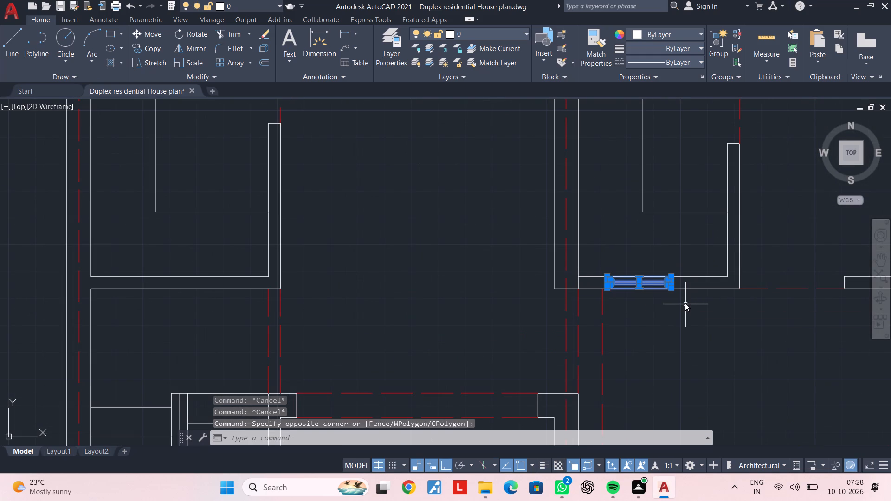
key(o)
key(space)
click(608, 291)
middle_drag(303, 283, 665, 288)
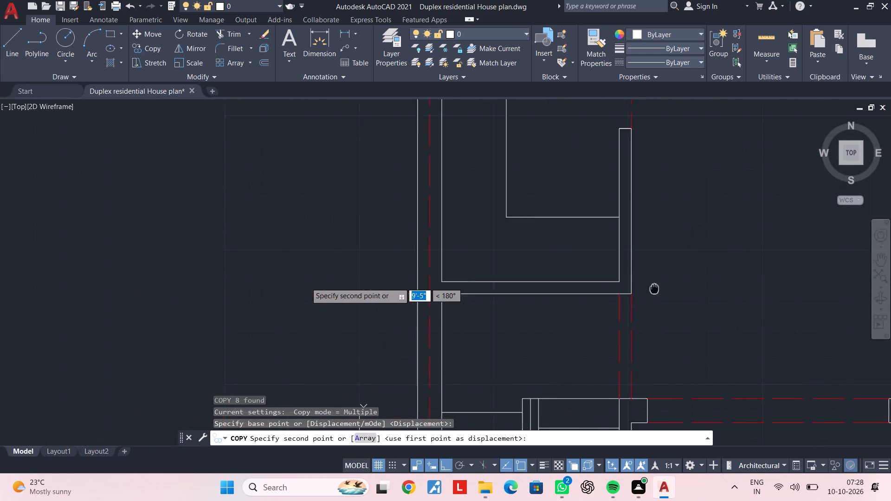
middle_drag(665, 288, 691, 288)
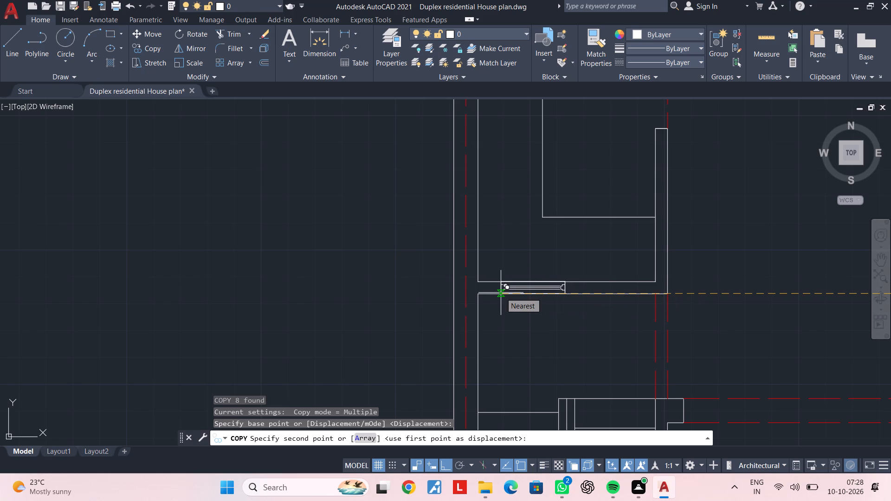
click(497, 293)
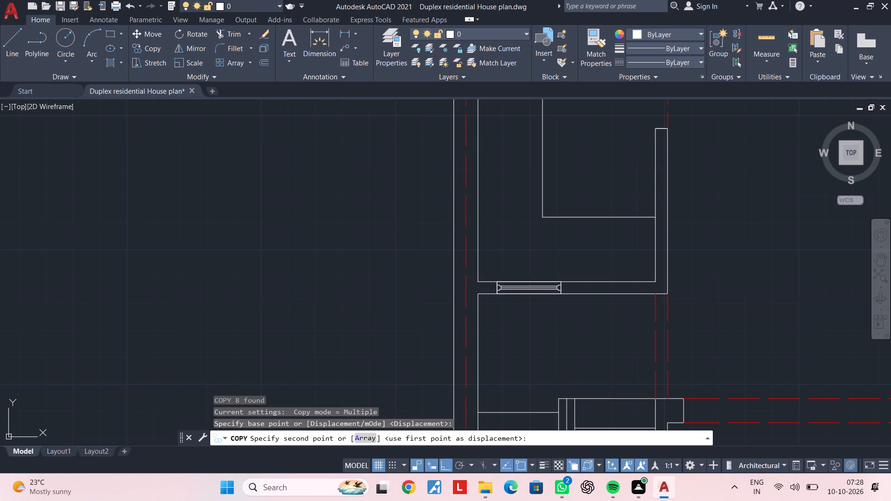
key(Escape)
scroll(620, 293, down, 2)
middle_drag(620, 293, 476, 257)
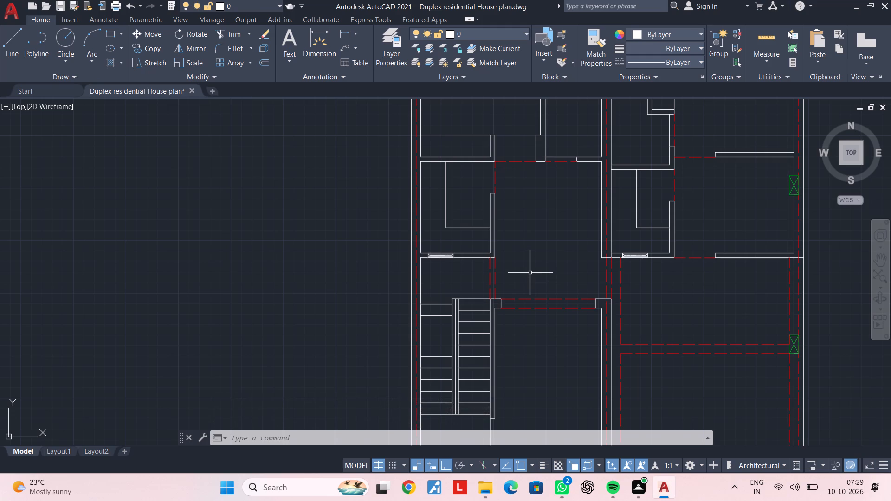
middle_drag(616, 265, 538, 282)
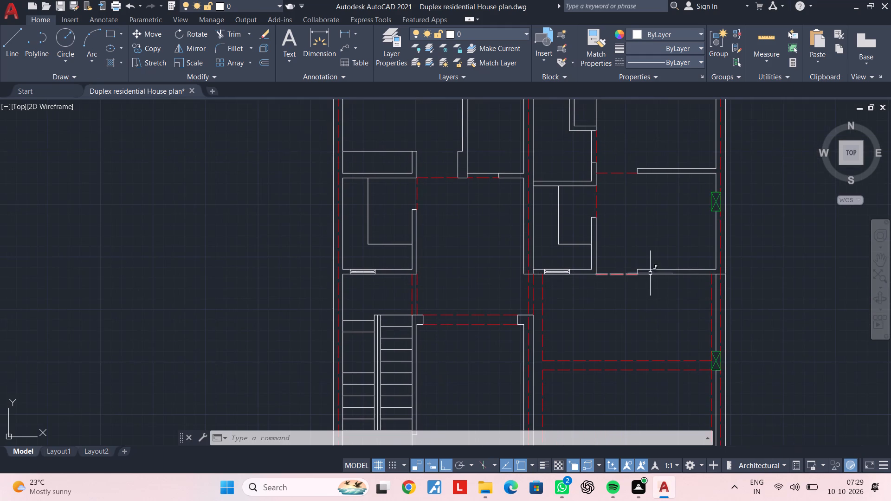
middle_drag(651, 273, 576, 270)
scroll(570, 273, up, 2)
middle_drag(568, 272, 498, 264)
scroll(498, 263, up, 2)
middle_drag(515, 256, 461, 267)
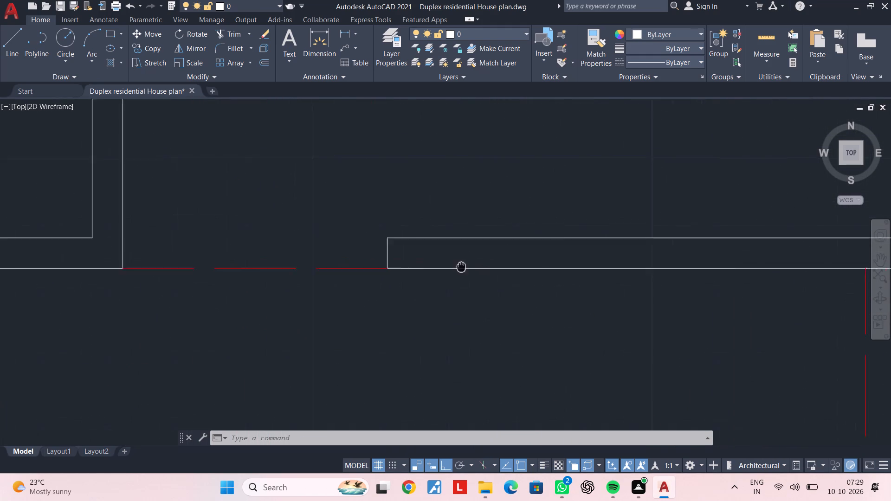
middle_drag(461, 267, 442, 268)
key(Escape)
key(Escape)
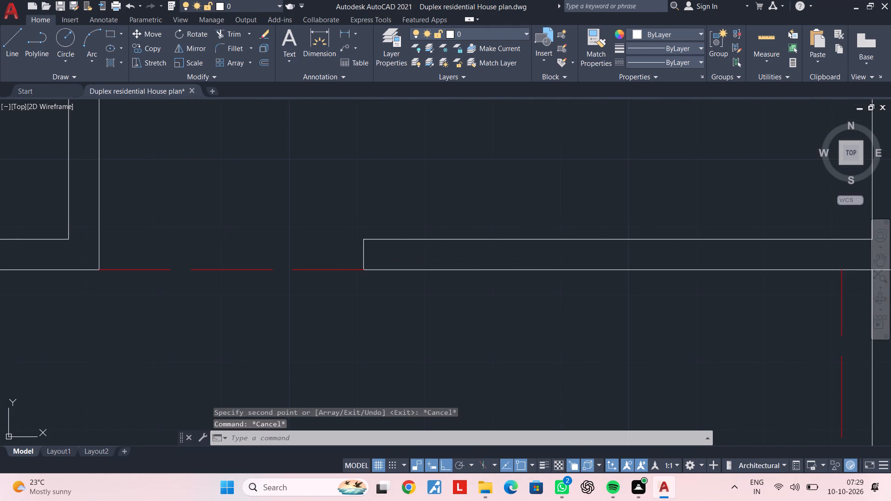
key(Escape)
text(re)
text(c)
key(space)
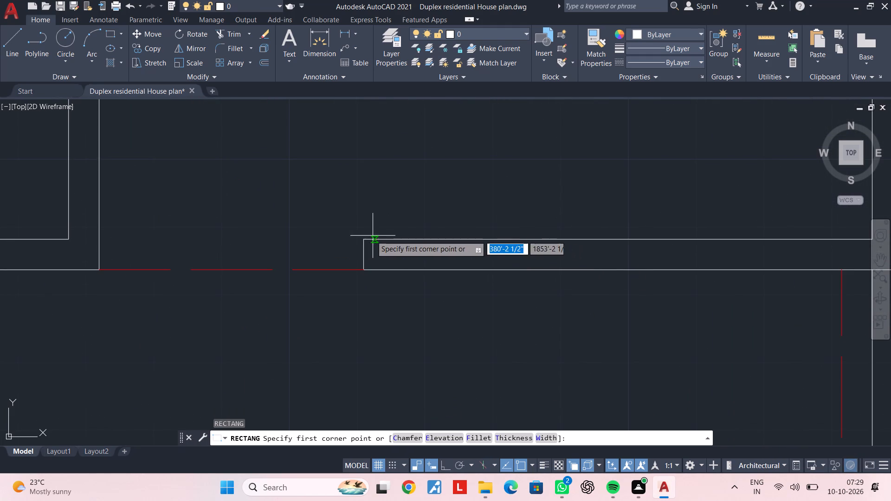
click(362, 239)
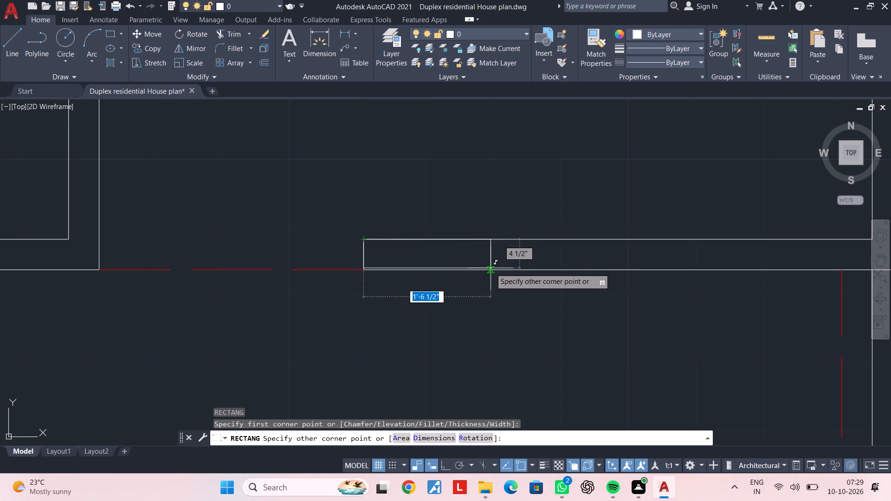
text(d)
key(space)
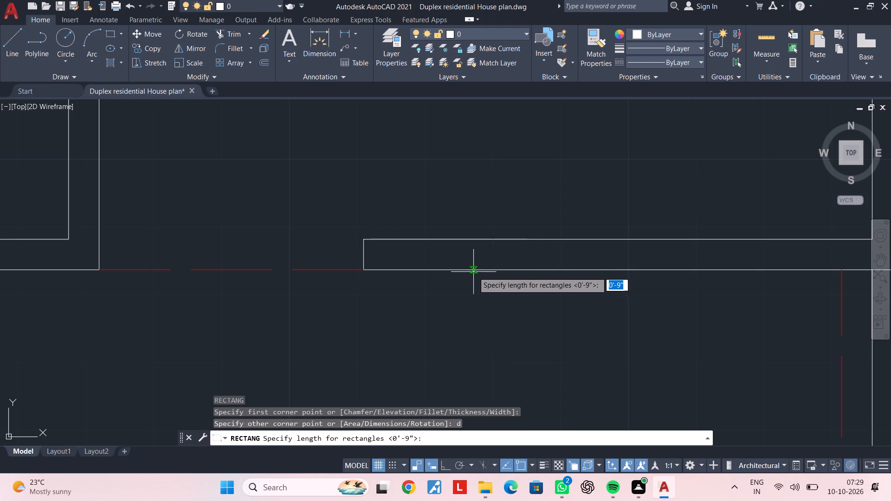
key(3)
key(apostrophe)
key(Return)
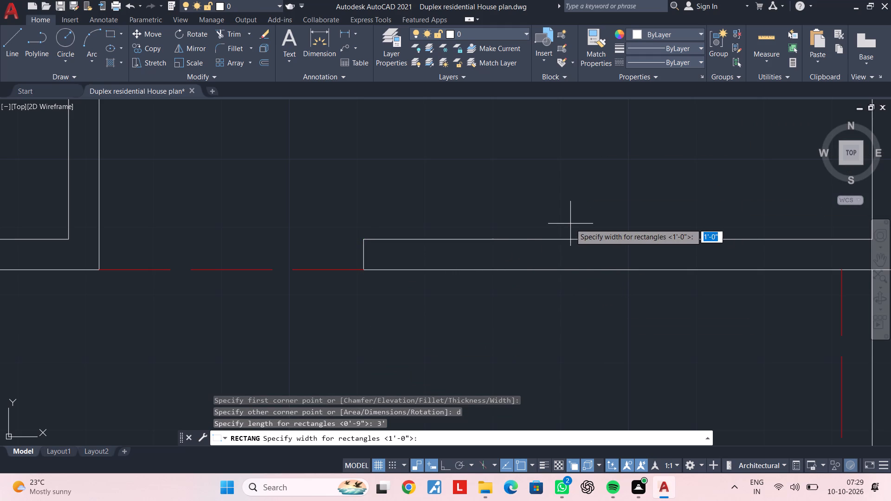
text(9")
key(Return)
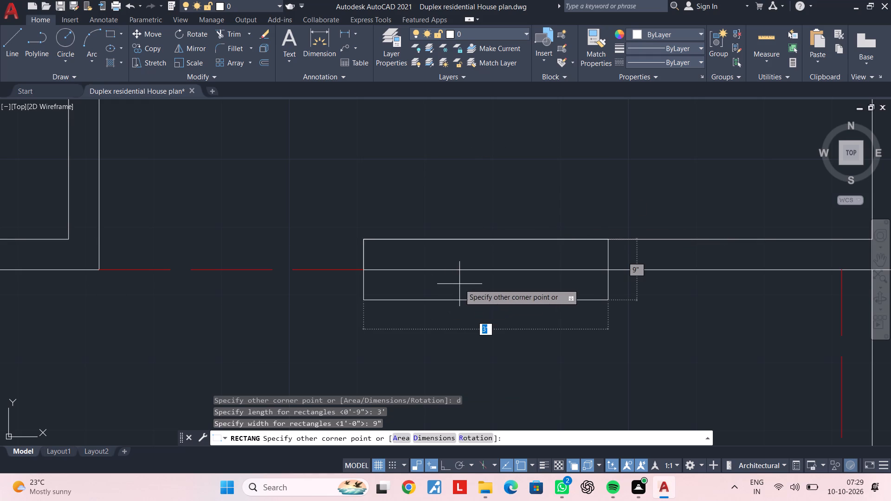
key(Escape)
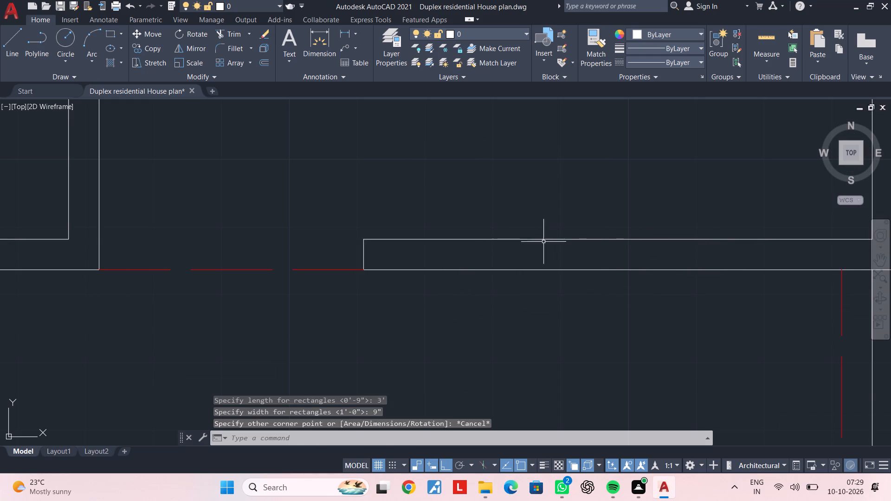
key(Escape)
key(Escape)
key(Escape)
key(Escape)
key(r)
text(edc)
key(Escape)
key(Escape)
Draw a 3' by 4.5" rectangle from the upper-left corner of the lower partition wall's free end, right of the small room.
text(rec)
key(space)
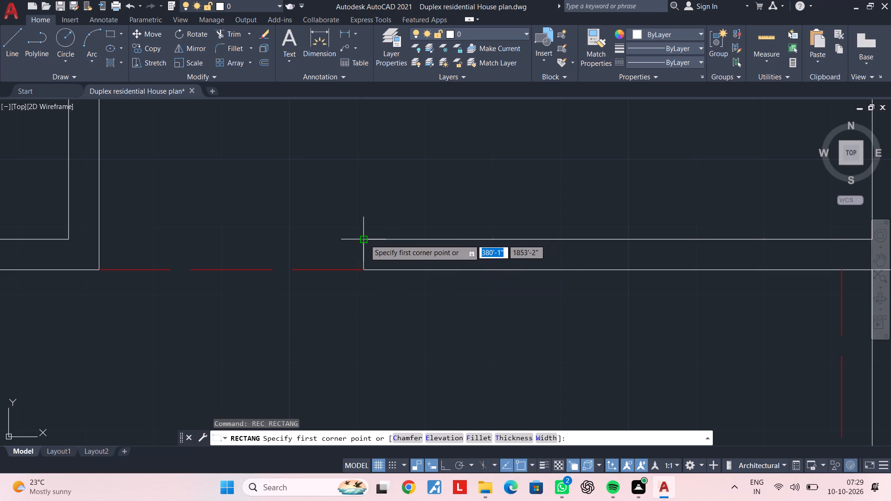
click(365, 239)
text(d)
key(space)
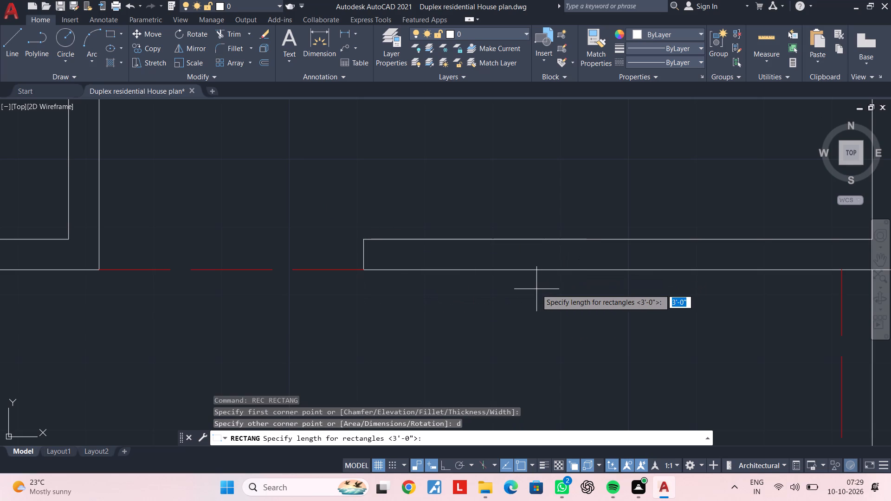
text(3')
key(Return)
text(4.5")
key(Return)
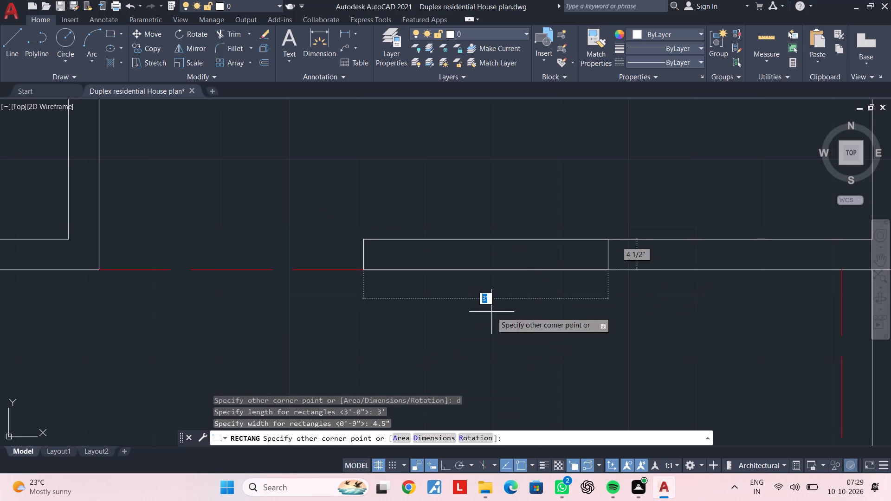
click(556, 297)
key(Escape)
With Ortho off, copy the upper window's left frame profile from the window's lower-left corner to the lower-left corner of the right-hand room's partition wall.
scroll(511, 284, down, 3)
middle_drag(436, 278, 394, 270)
scroll(394, 270, up, 1)
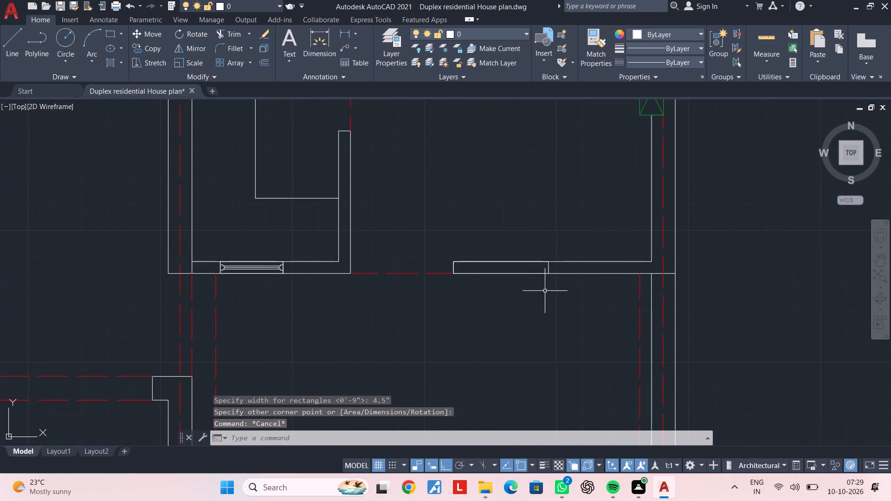
middle_drag(504, 291, 458, 291)
scroll(466, 276, up, 1)
middle_drag(377, 282, 496, 284)
scroll(475, 290, down, 1)
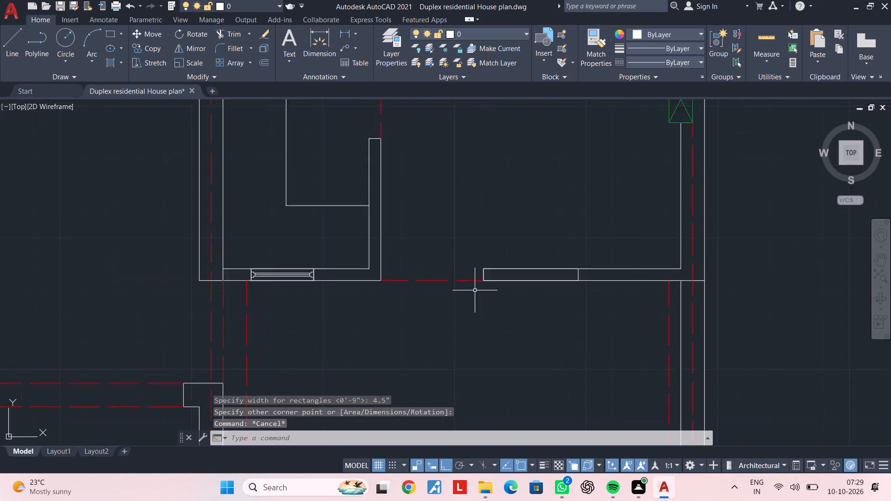
scroll(475, 290, down, 1)
middle_drag(455, 258, 457, 346)
scroll(451, 297, down, 2)
middle_drag(451, 297, 456, 337)
scroll(411, 241, up, 2)
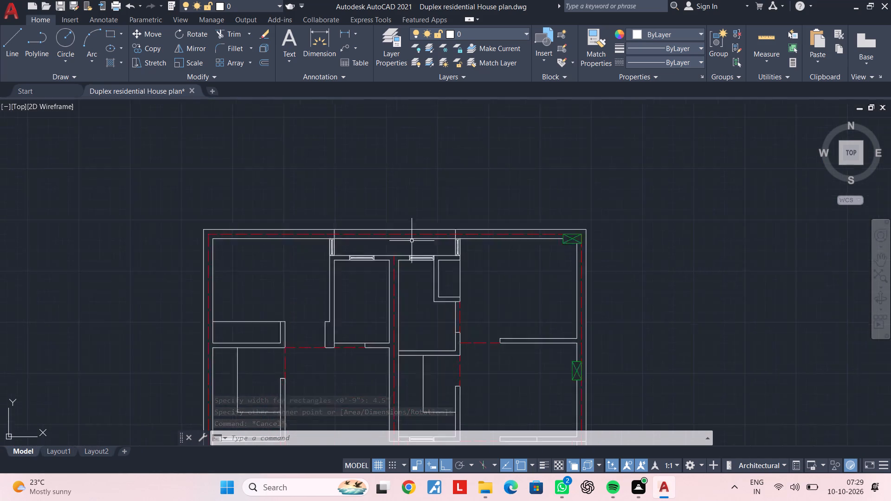
scroll(412, 241, up, 2)
scroll(417, 281, up, 2)
scroll(412, 274, down, 4)
middle_drag(426, 279, 383, 186)
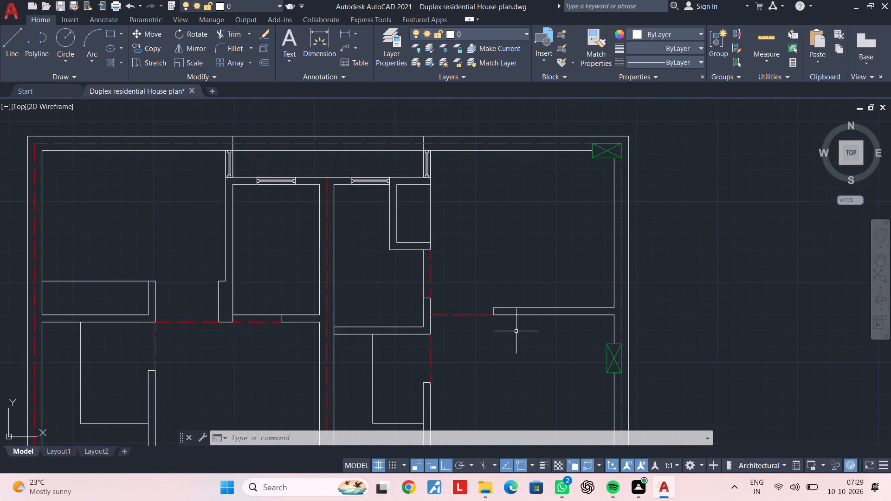
middle_drag(516, 331, 434, 193)
middle_drag(423, 255, 505, 270)
middle_drag(419, 232, 460, 352)
scroll(382, 176, up, 2)
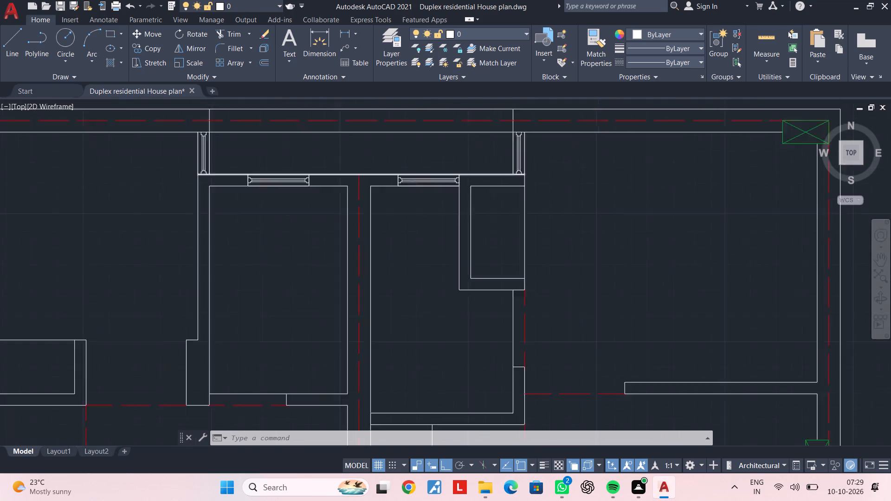
scroll(382, 175, up, 2)
scroll(426, 199, up, 2)
click(462, 204)
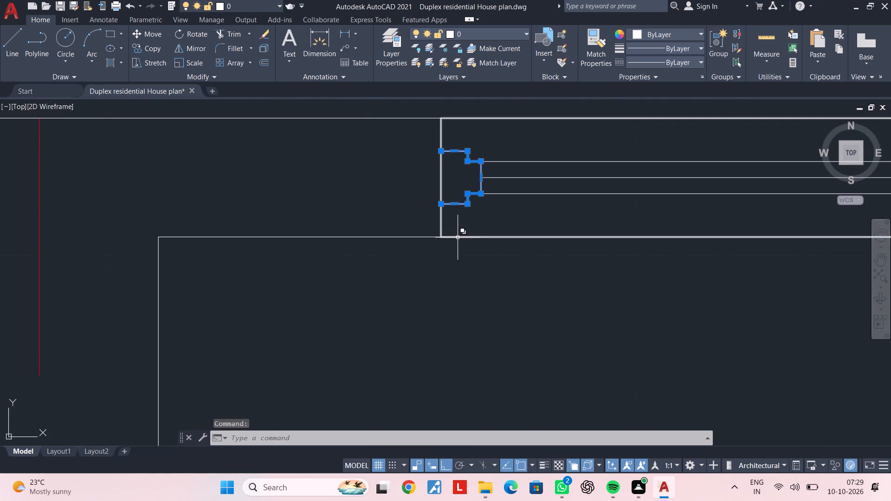
text(co)
key(space)
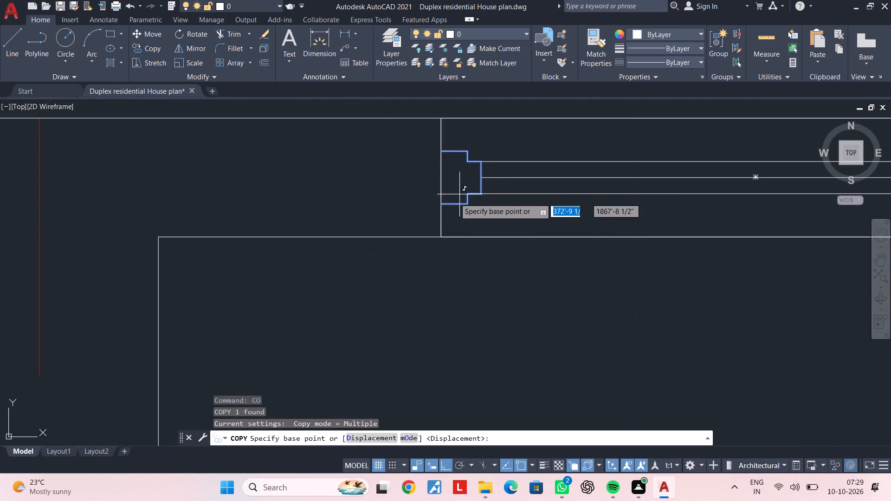
click(442, 237)
scroll(515, 297, down, 3)
middle_drag(516, 298, 389, 62)
scroll(455, 188, down, 2)
middle_drag(457, 193, 419, 111)
middle_drag(490, 262, 439, 234)
click(447, 462)
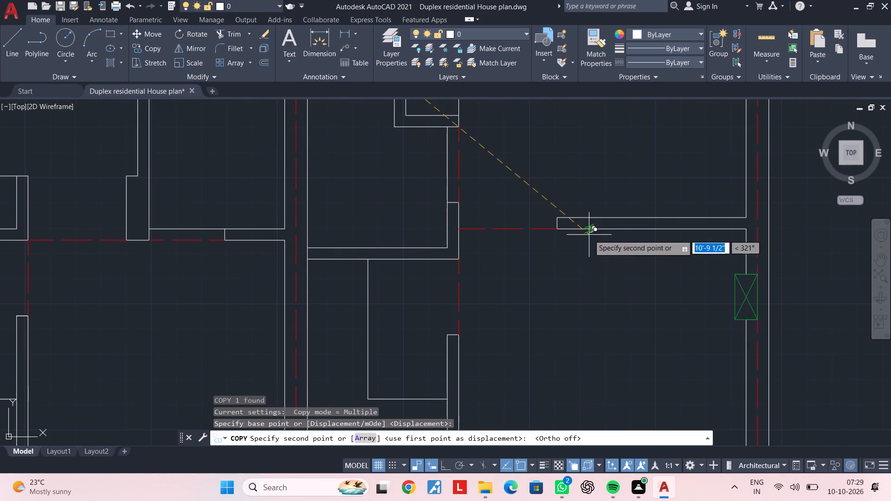
middle_drag(589, 235, 568, 261)
scroll(549, 260, up, 4)
click(480, 252)
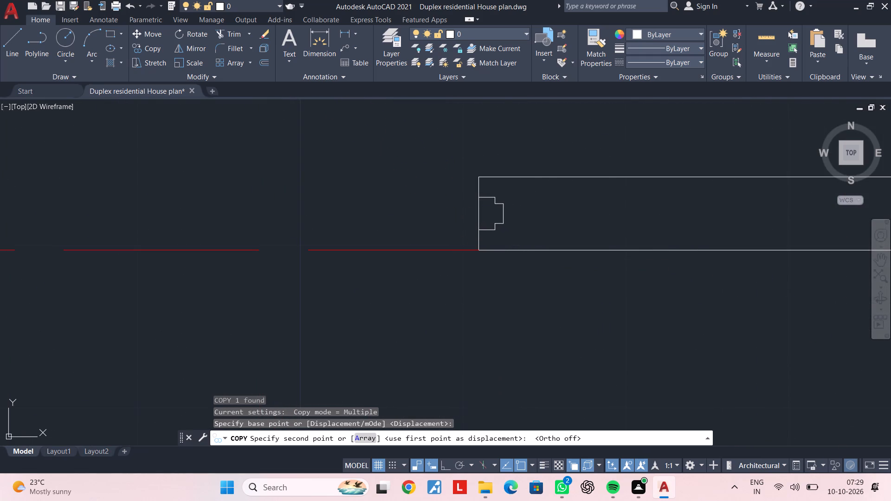
scroll(542, 236, down, 4)
middle_drag(592, 238, 432, 242)
scroll(428, 242, up, 1)
key(Escape)
key(Escape)
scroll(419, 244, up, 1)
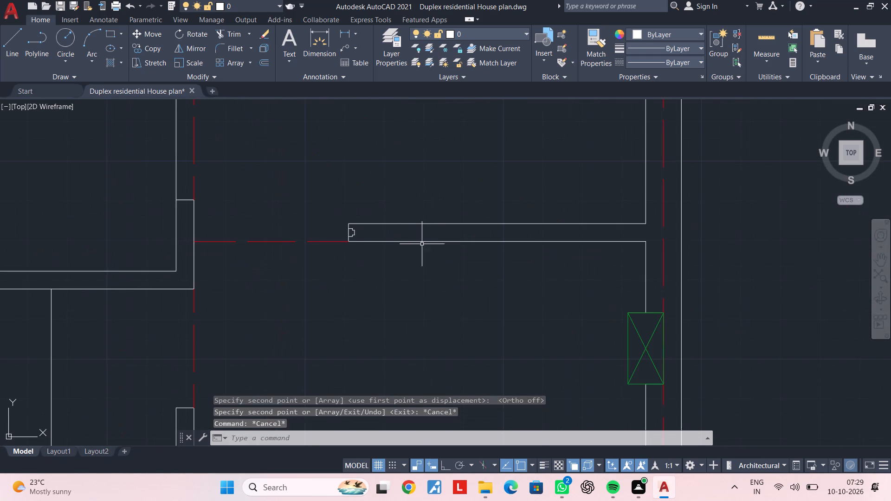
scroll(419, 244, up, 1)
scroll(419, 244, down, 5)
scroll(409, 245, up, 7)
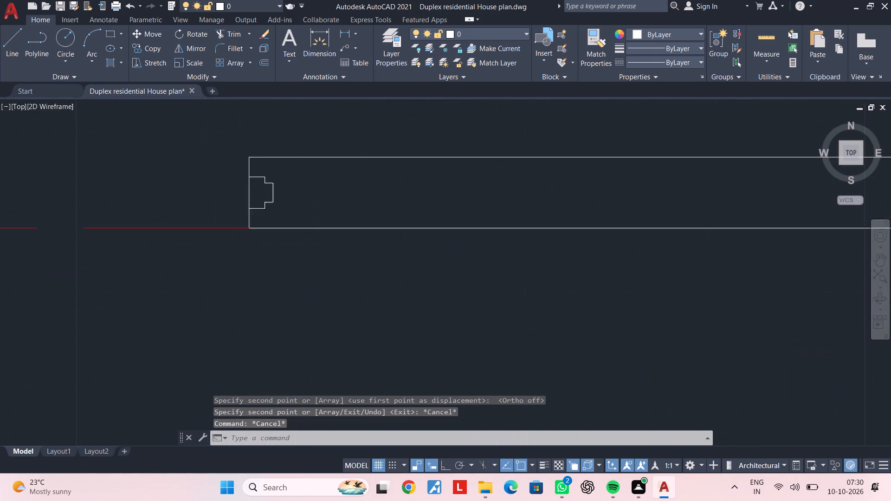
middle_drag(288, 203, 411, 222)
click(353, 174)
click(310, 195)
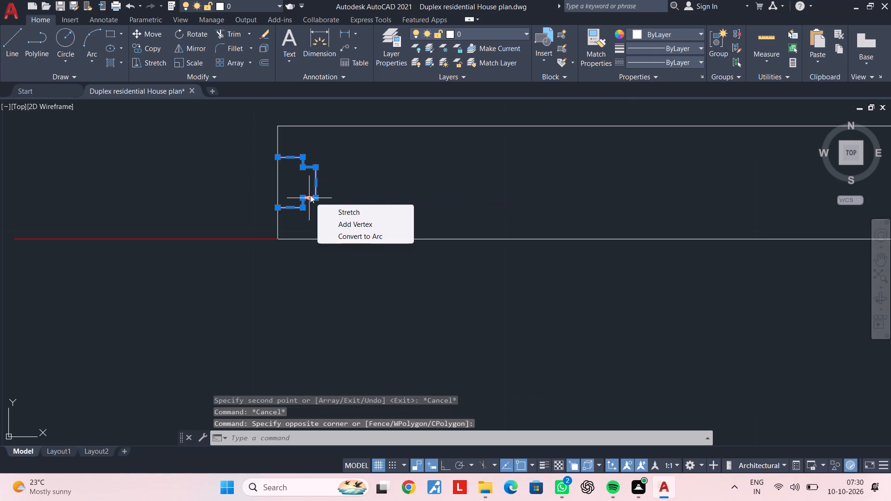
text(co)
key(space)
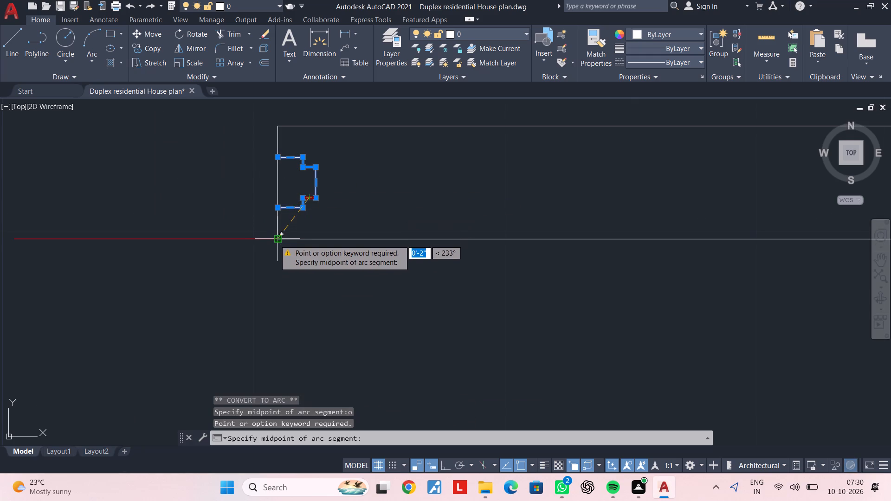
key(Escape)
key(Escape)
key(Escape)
Copy the frame profile from the upper partition's lower-left corner straight down to the lower-left corner of the 3' rectangle.
click(337, 181)
click(305, 197)
text(co)
key(space)
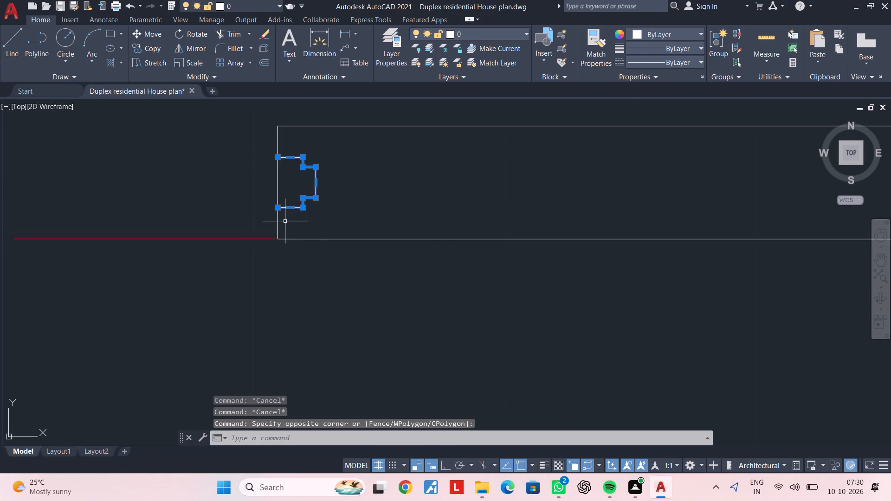
key(c)
key(o)
key(space)
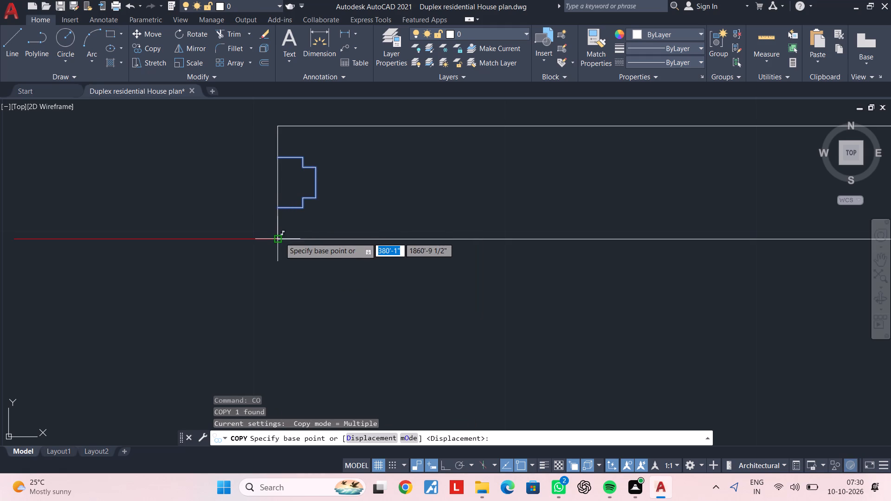
click(280, 238)
scroll(304, 240, down, 4)
middle_drag(308, 244, 305, 114)
scroll(302, 137, down, 3)
middle_drag(302, 155, 306, 123)
scroll(304, 182, up, 3)
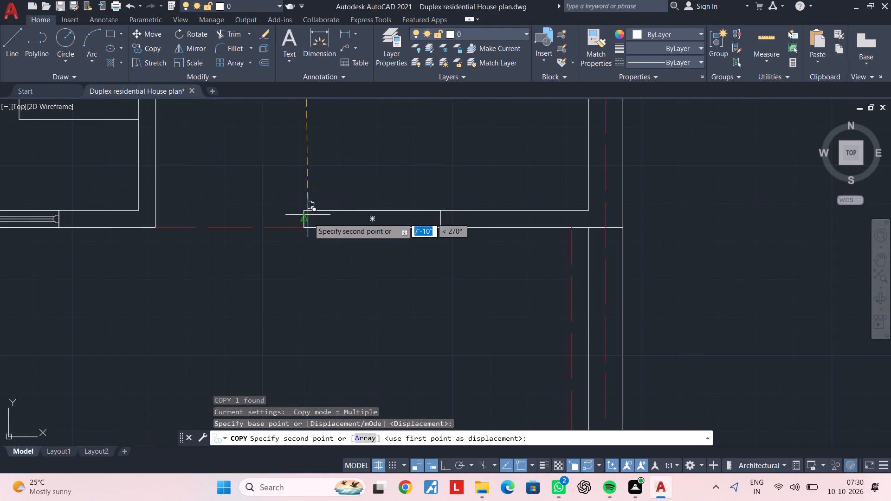
scroll(309, 225, up, 2)
click(293, 231)
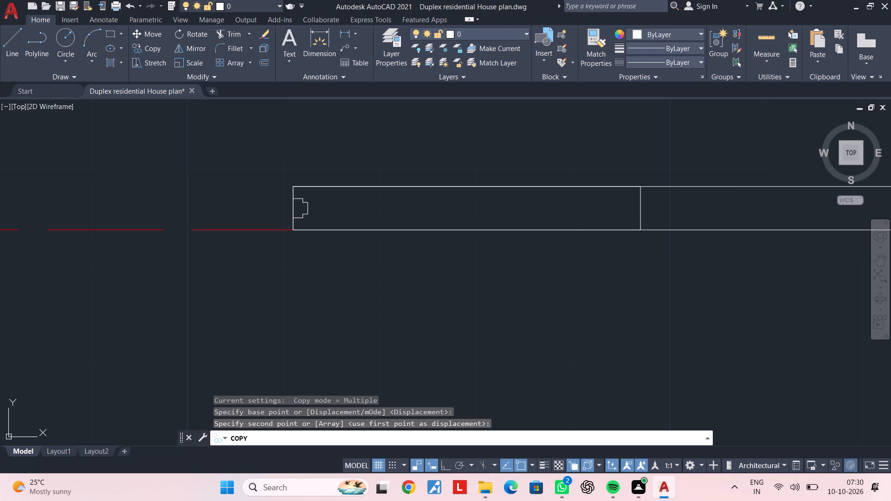
key(Escape)
key(Escape)
middle_drag(314, 212, 436, 212)
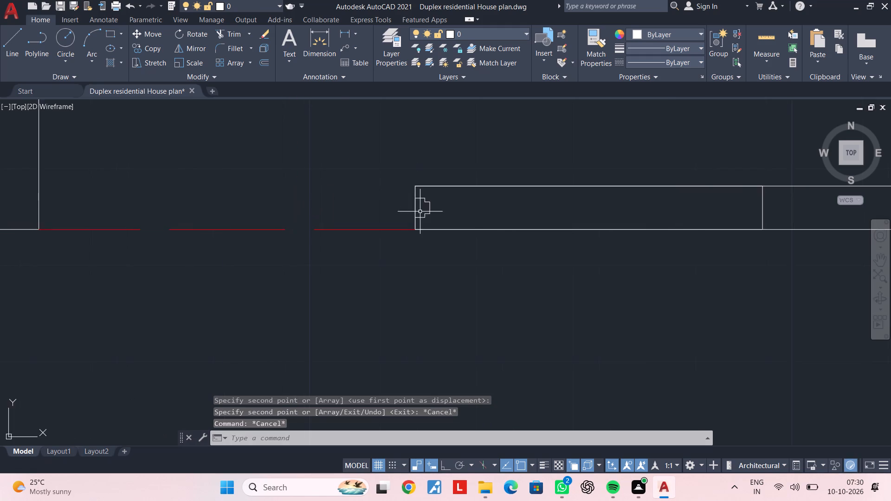
Mirror the left frame profile about the vertical midline of the 3' rectangle, keeping the original.
scroll(407, 210, up, 2)
middle_drag(449, 201, 293, 206)
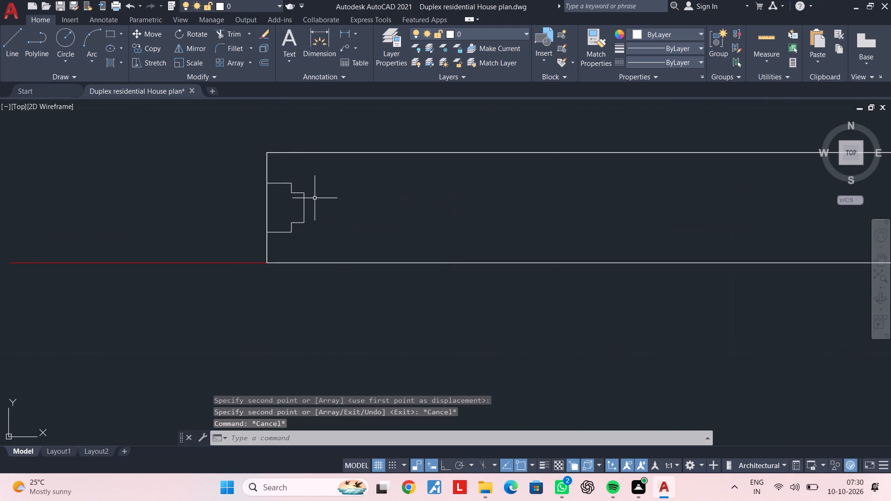
click(306, 200)
click(294, 203)
scroll(416, 200, down, 1)
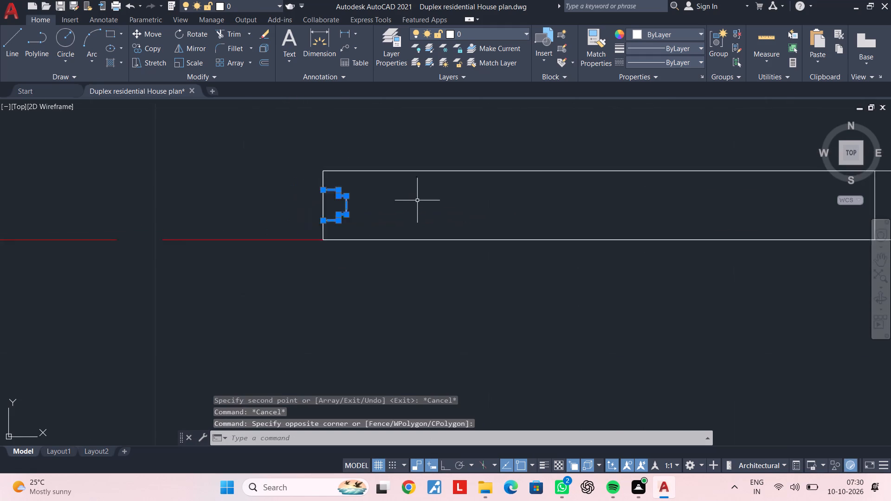
scroll(417, 200, down, 1)
middle_drag(412, 201, 293, 202)
text(mi)
key(space)
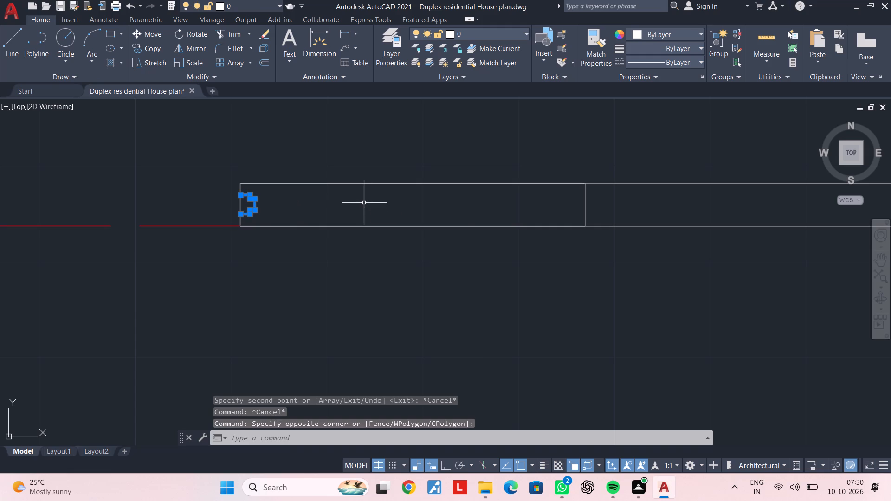
click(411, 183)
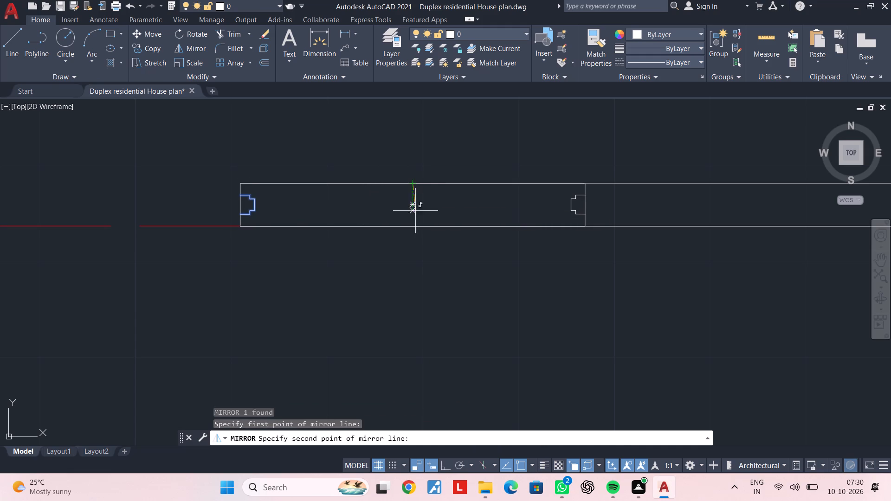
click(414, 228)
drag(451, 270, 414, 228)
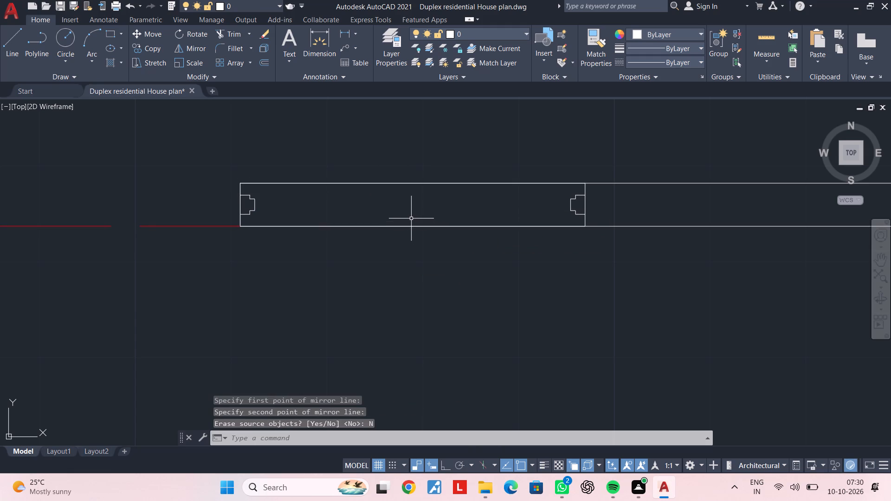
key(Escape)
key(Escape)
key(Escape)
With Ortho on, draw a horizontal line joining the upper inner corners of the two mirrored frame profiles.
key(l)
key(space)
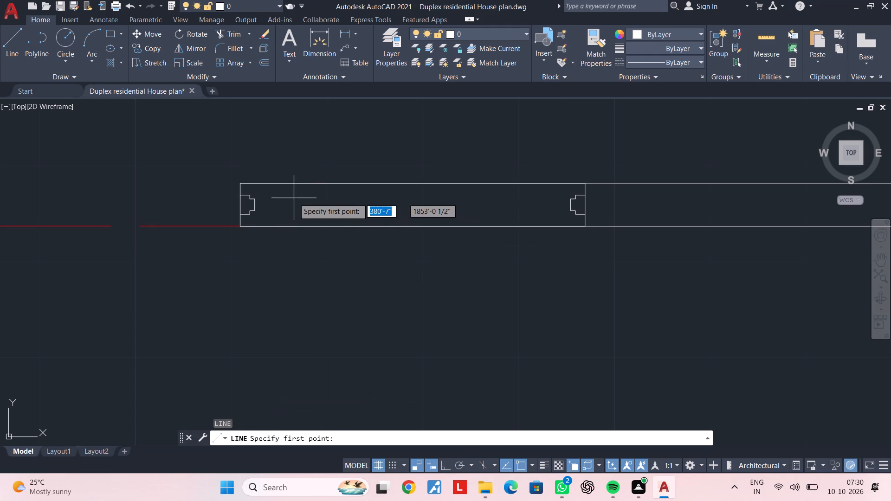
scroll(253, 199, up, 3)
click(255, 198)
scroll(535, 184, down, 1)
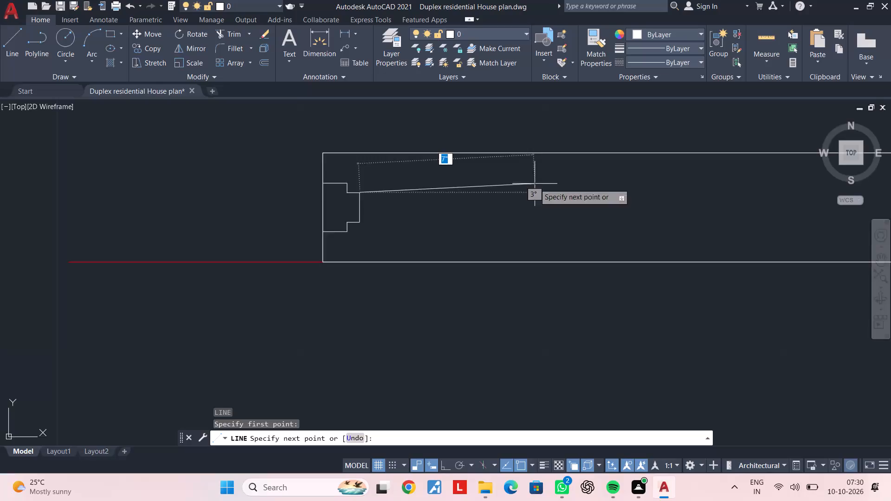
middle_drag(487, 187, 376, 193)
scroll(499, 192, down, 2)
middle_drag(497, 192, 326, 193)
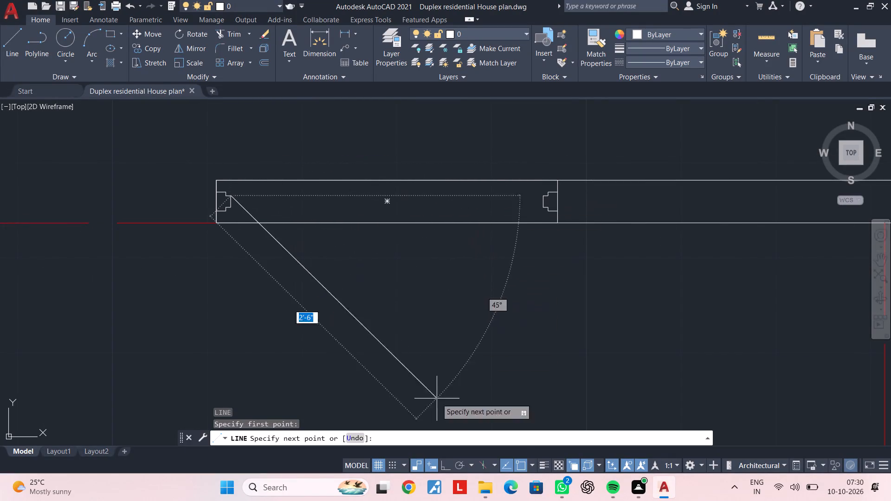
click(441, 460)
scroll(542, 177, up, 4)
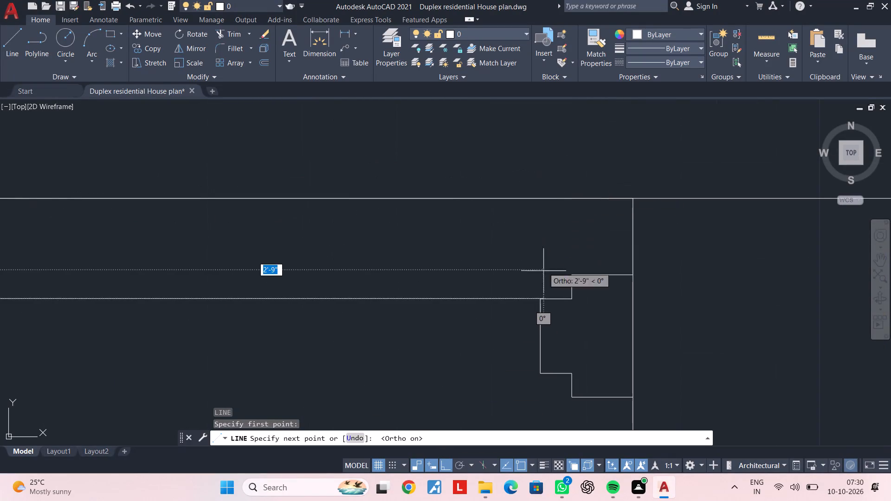
click(539, 302)
key(Escape)
Draw a horizontal line joining the lower inner corners of the two frame profiles.
scroll(349, 270, down, 4)
middle_drag(383, 263, 510, 201)
key(space)
scroll(514, 222, up, 2)
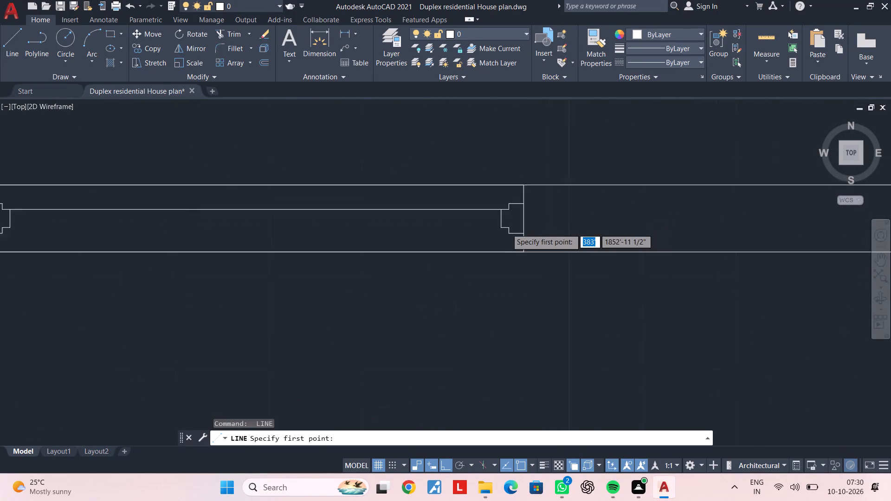
scroll(507, 229, up, 1)
click(488, 224)
scroll(267, 224, down, 3)
middle_drag(302, 227, 635, 228)
scroll(385, 223, up, 3)
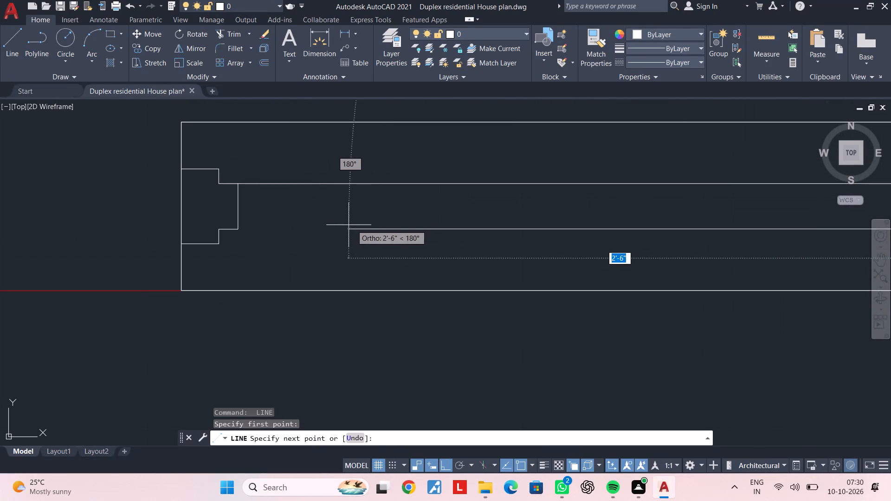
click(239, 228)
key(Escape)
Draw a horizontal centre line between the midpoints of the two frame profiles' inner edges.
key(space)
click(239, 207)
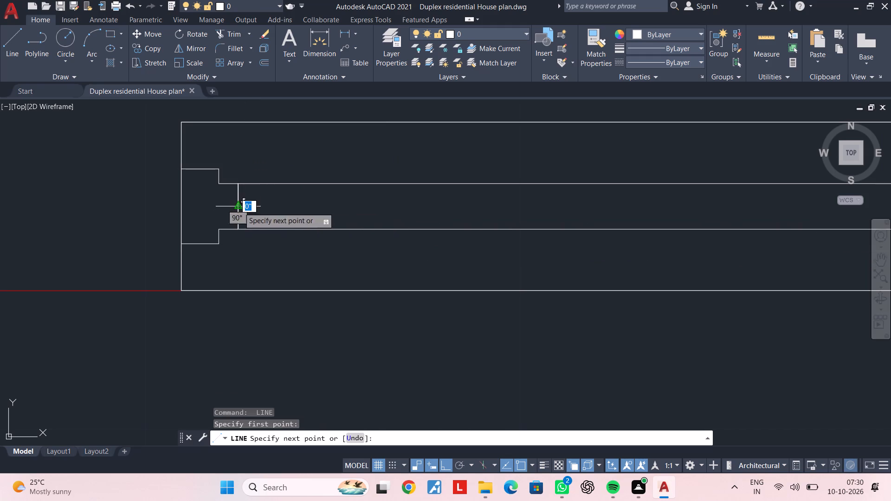
scroll(554, 210, down, 3)
middle_drag(568, 212, 197, 190)
scroll(415, 186, up, 2)
click(410, 189)
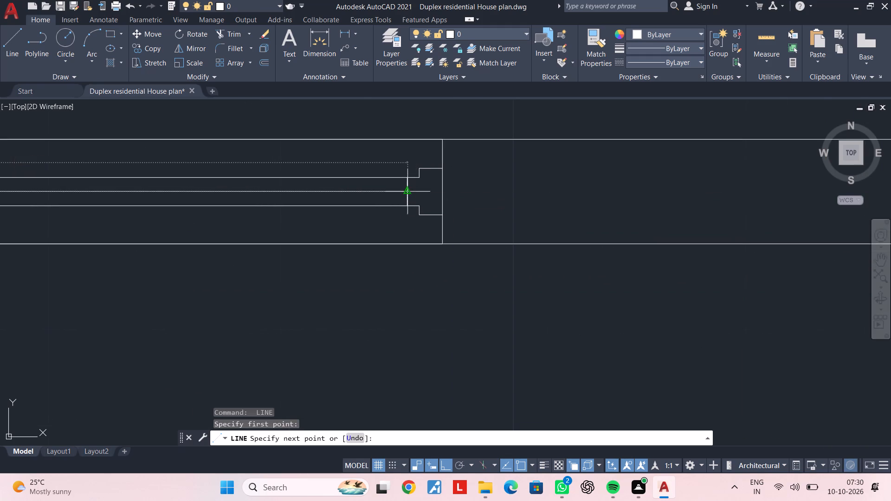
key(Escape)
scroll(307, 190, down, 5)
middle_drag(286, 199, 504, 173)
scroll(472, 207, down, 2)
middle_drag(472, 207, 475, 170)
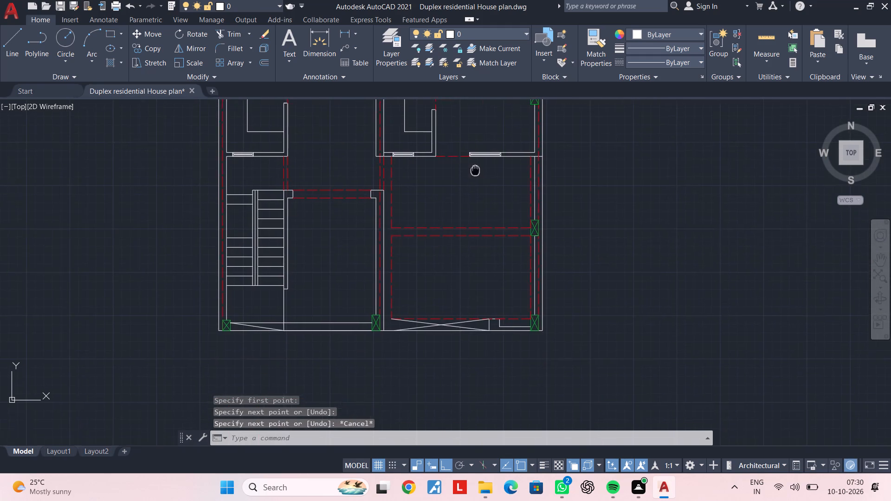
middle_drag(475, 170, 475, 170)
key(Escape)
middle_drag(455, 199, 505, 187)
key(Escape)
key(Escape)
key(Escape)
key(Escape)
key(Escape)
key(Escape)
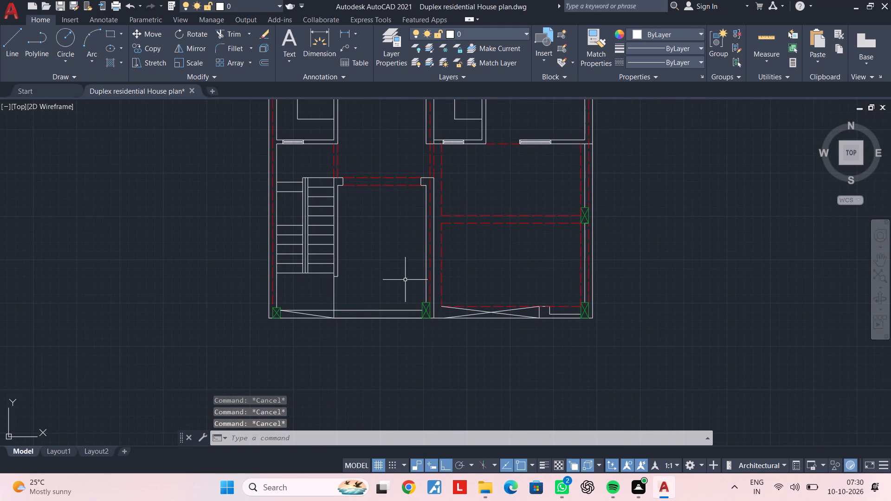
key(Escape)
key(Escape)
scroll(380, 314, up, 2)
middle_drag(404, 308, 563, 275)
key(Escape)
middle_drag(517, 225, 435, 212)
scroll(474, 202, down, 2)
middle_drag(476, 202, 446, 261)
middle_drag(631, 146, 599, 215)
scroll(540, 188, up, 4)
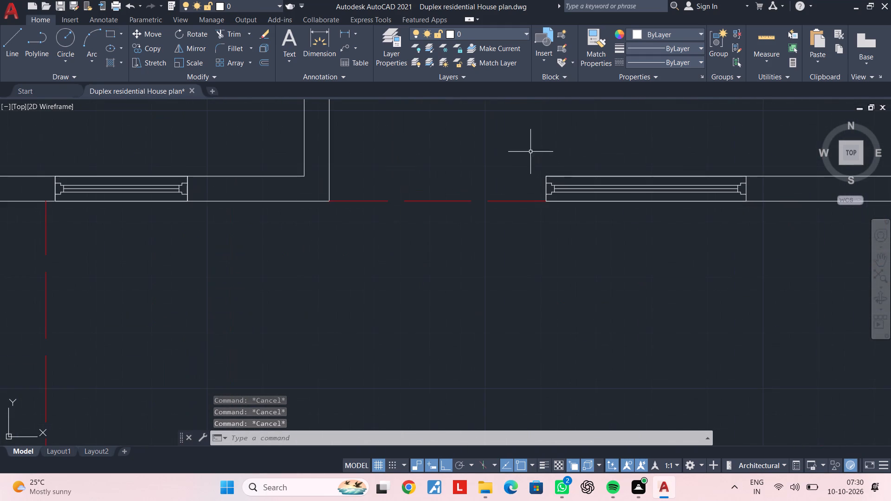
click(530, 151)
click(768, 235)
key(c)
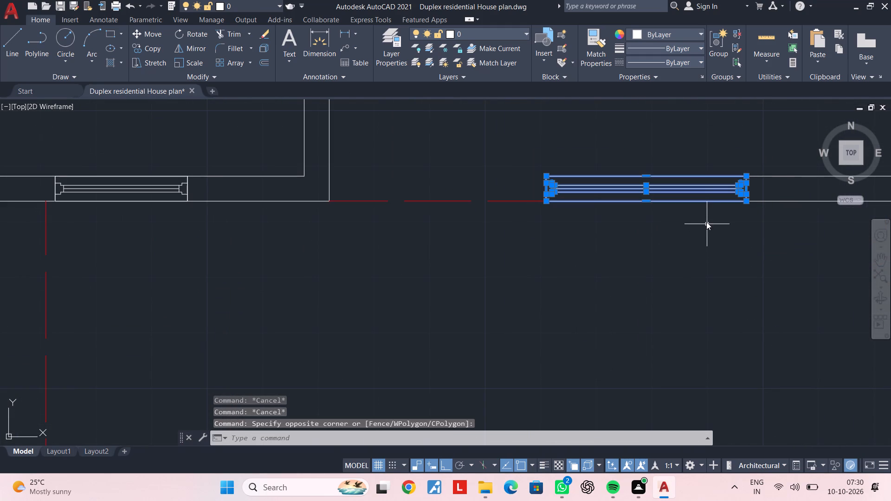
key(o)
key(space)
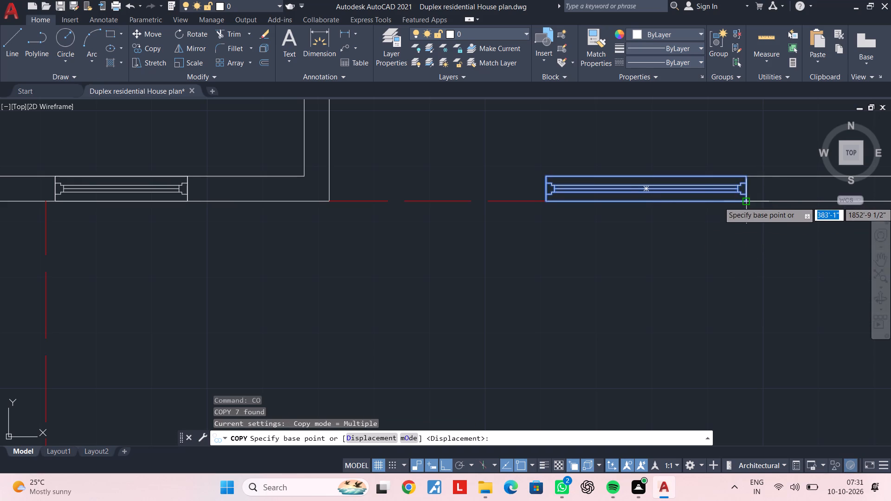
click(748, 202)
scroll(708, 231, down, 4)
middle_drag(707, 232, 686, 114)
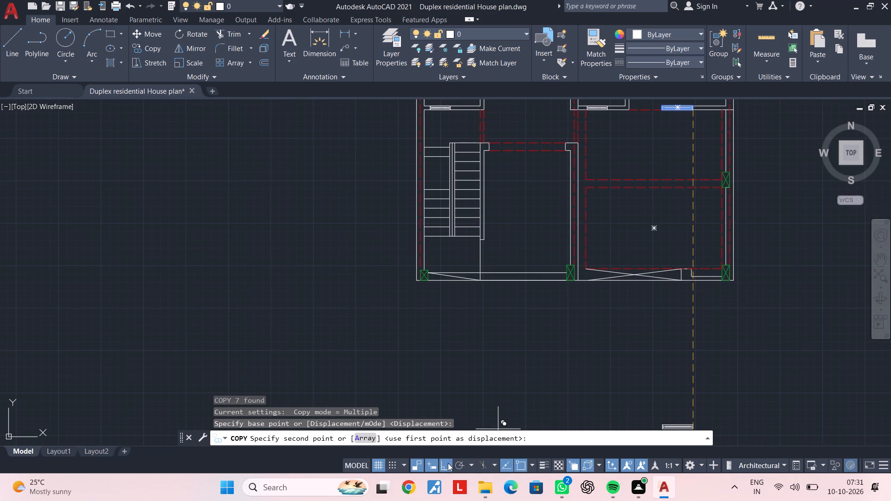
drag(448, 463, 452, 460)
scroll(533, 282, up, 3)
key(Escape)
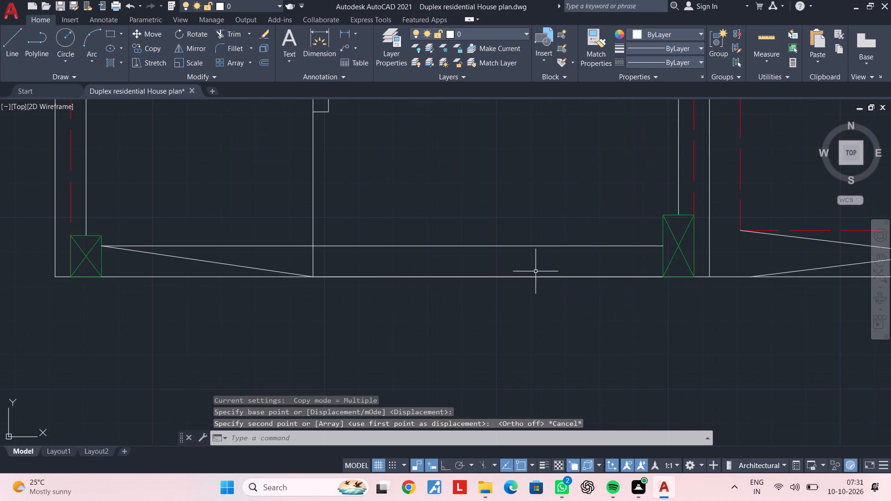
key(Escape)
Save the drawing.
scroll(502, 259, down, 4)
middle_drag(504, 257, 492, 295)
key(ctrl+s)
key(ctrl+s)
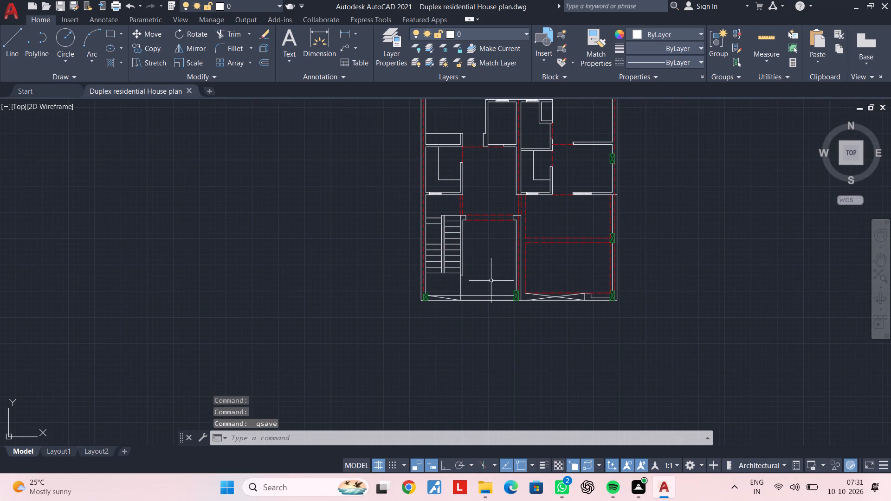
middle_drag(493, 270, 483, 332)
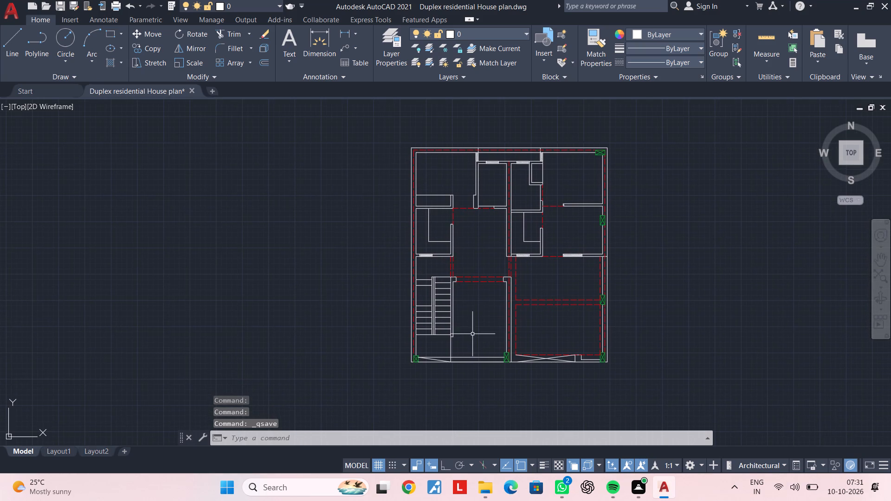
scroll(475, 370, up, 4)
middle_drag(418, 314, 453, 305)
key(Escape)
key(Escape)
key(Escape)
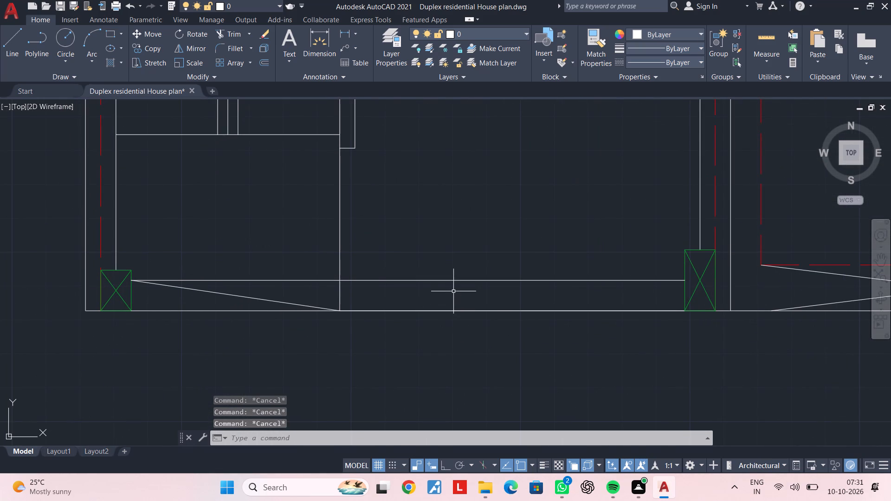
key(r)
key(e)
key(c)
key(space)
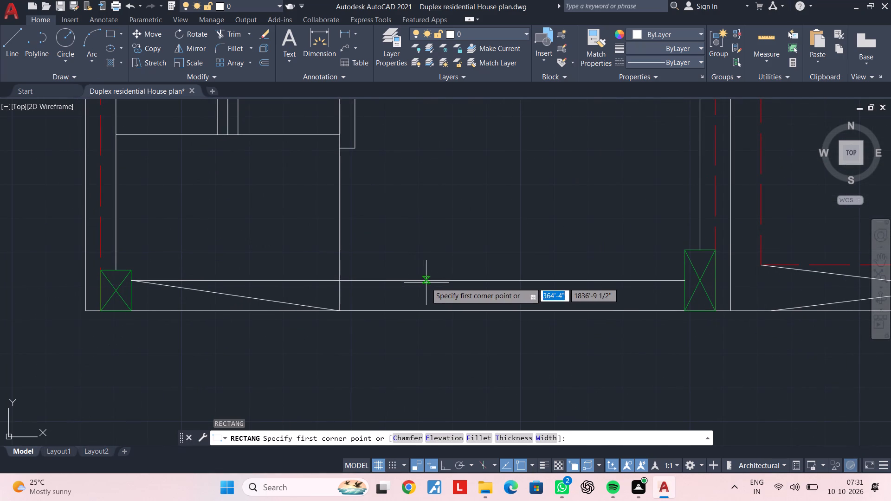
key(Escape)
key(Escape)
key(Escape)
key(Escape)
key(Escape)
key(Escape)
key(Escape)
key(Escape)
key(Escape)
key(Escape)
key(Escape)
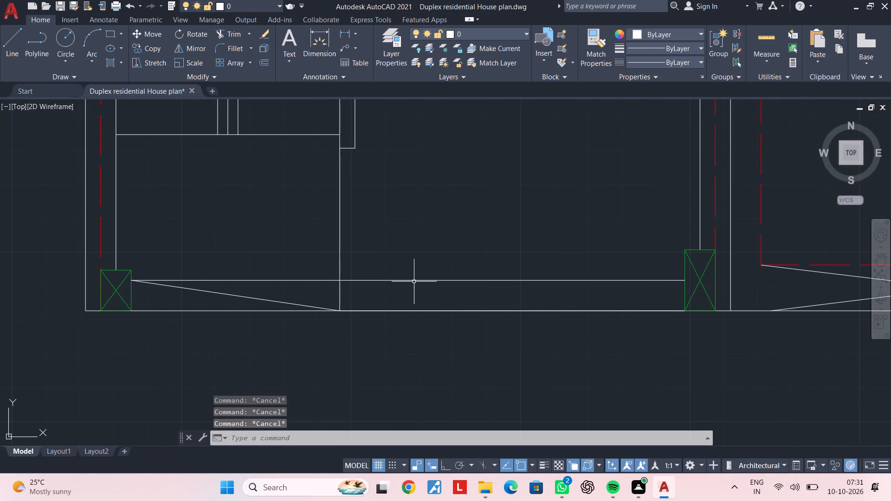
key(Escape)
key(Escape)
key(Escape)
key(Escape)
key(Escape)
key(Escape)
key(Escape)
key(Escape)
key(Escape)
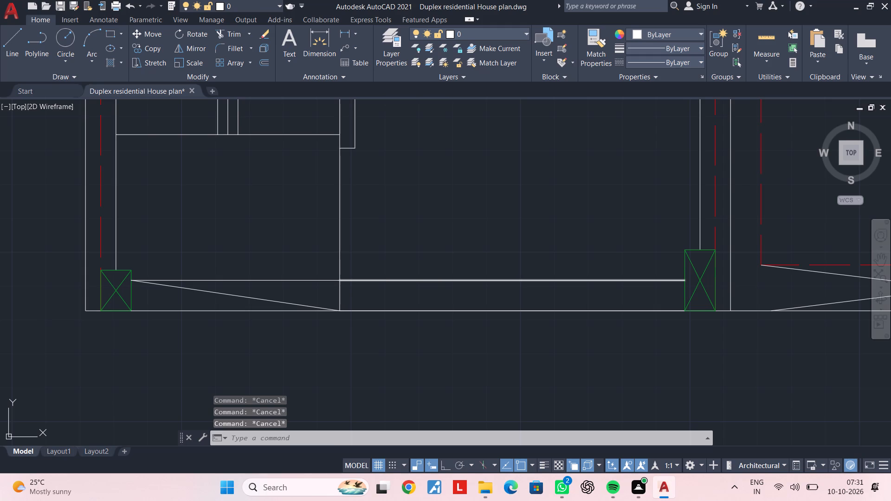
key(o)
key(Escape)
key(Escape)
Measure the bottom wall's length from the vertical line below the stairs to the near corner of the middle green column.
click(348, 28)
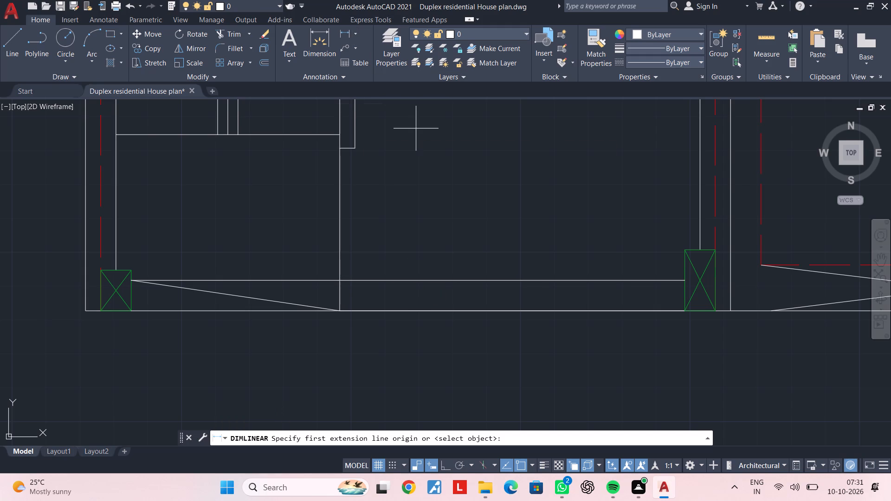
click(340, 309)
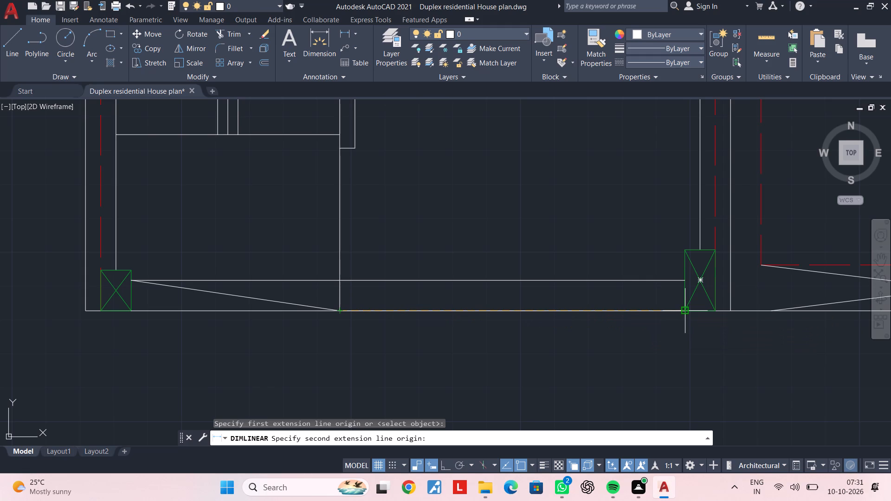
click(686, 312)
key(Escape)
key(Escape)
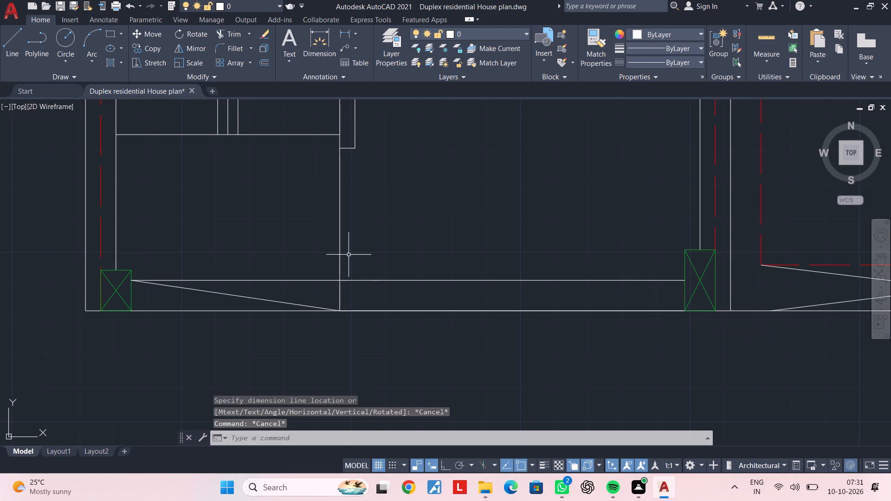
key(Escape)
key(Escape)
key(Escape)
Offset the vertical line below the stairs 2' to the right, into the room beside the staircase.
text(of)
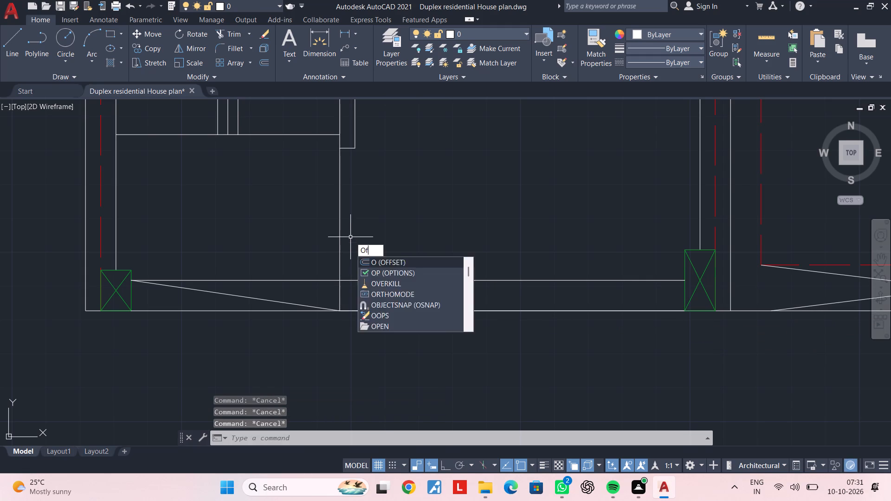
key(space)
text(2')
key(Return)
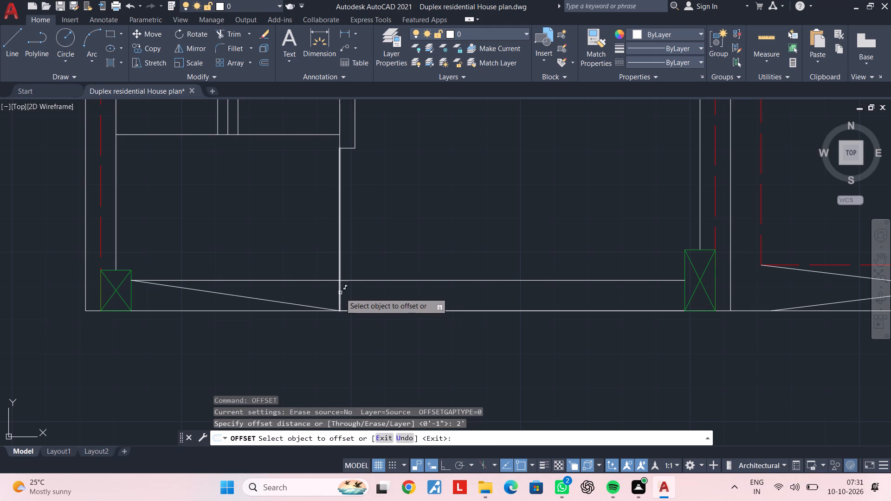
click(340, 293)
click(418, 294)
key(space)
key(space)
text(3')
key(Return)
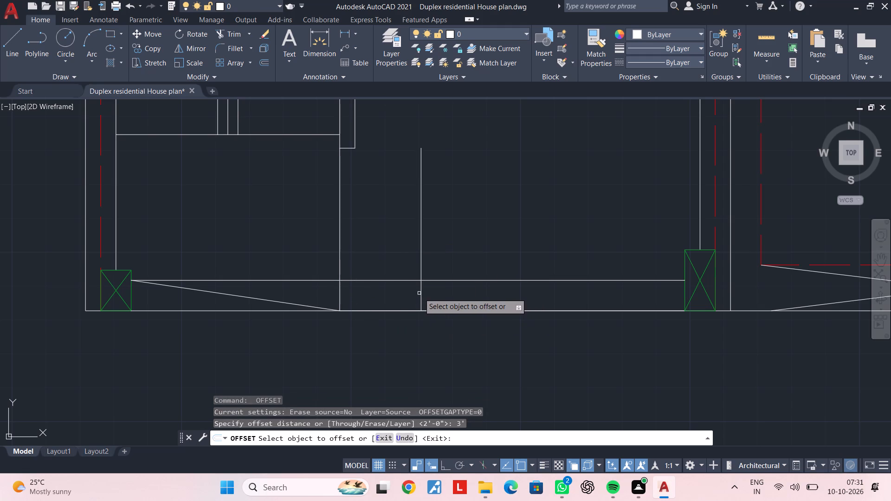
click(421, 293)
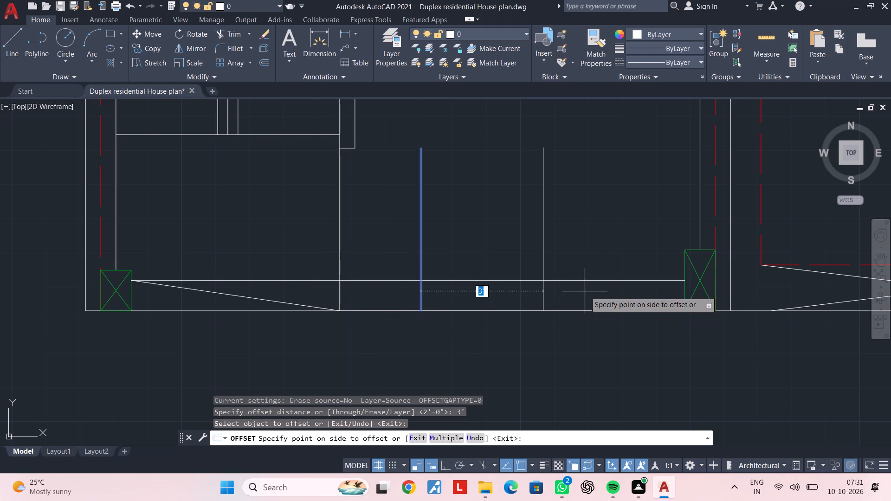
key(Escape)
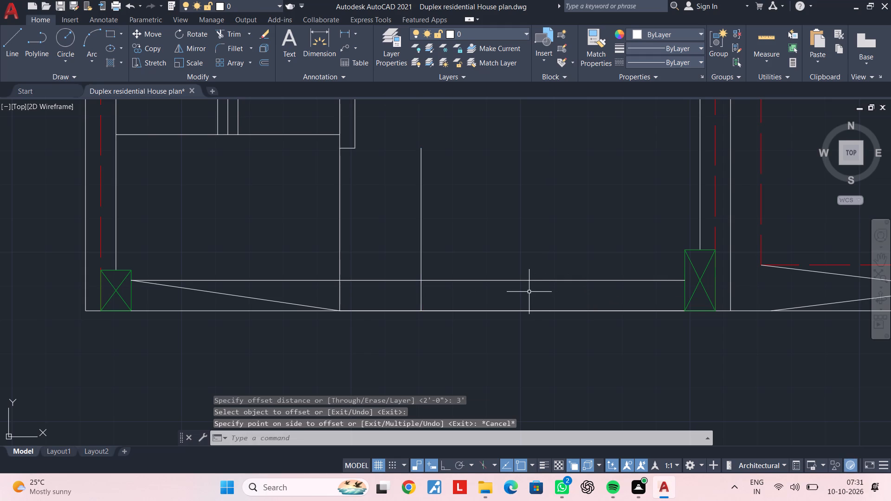
Offset the previously offset vertical line 4' to the right to mark the opening's other side in the bottom wall.
key(space)
text(4')
key(Return)
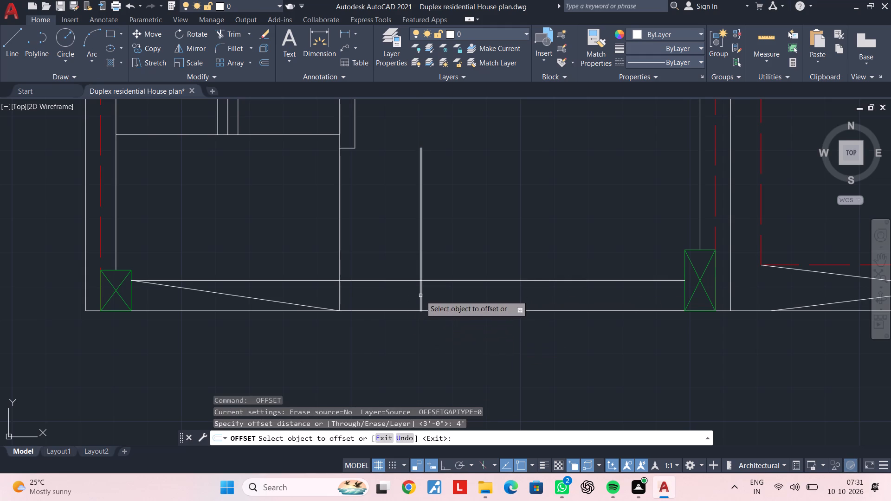
click(420, 295)
click(555, 283)
key(Escape)
key(Escape)
Trim the two offset lines above the bottom wall so only the parts within the wall thickness remain.
text(tr)
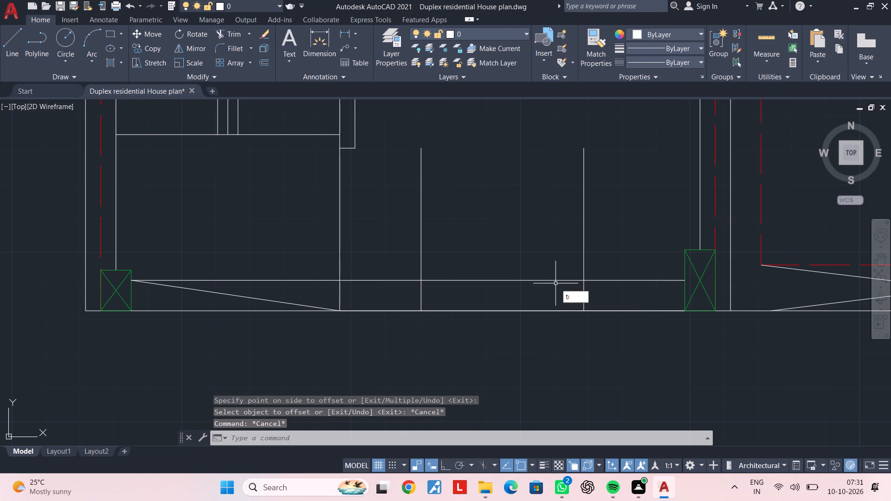
key(space)
click(591, 238)
click(392, 245)
key(Escape)
key(Escape)
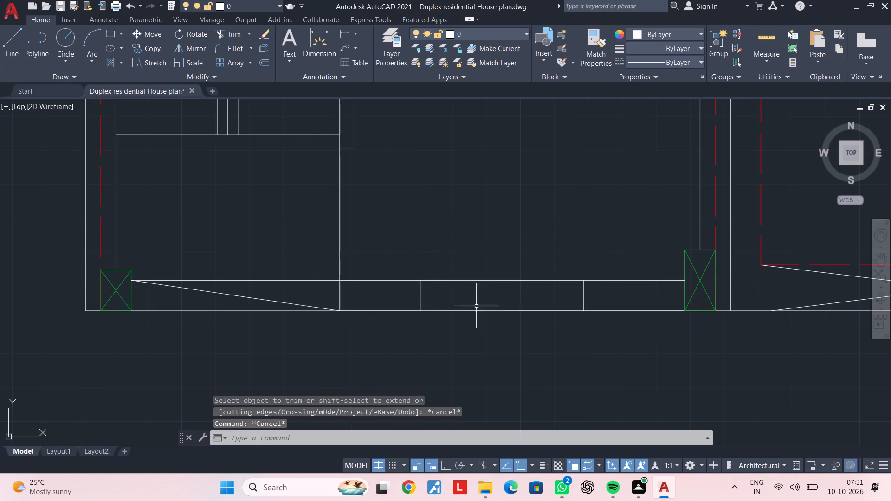
Draw a 4' by 9" rectangle between the two opening lines, spanning the bottom wall's thickness.
scroll(475, 300, up, 1)
key(Escape)
key(Escape)
key(r)
text(ec)
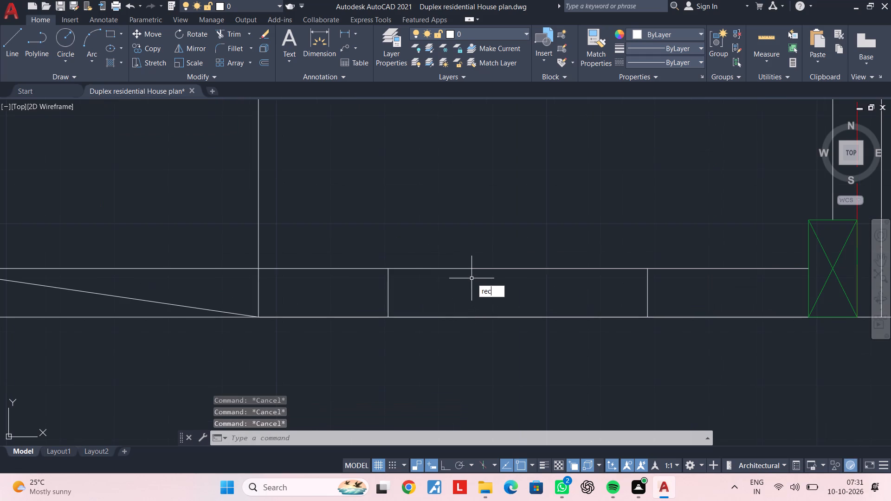
key(space)
click(391, 271)
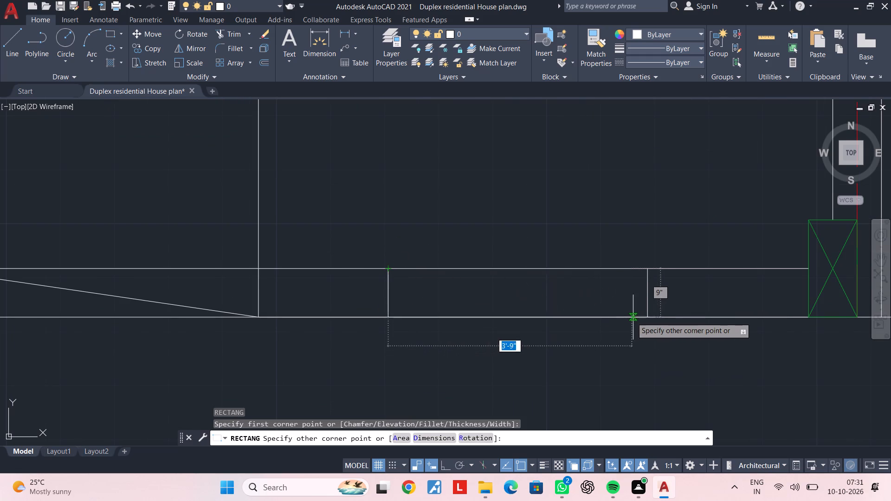
click(646, 315)
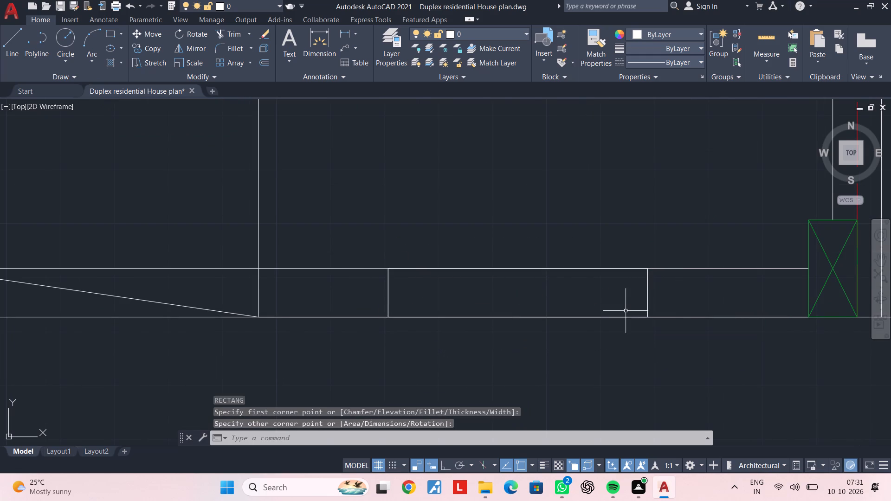
key(Escape)
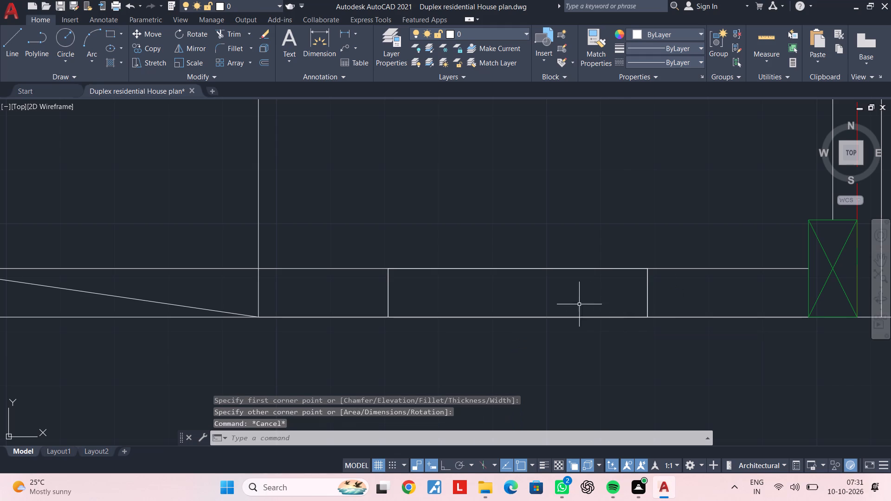
key(Escape)
Copy the left frame profile of the right-hand room's window to the bottom-wall opening, matching the upper-left corners.
scroll(409, 299, up, 2)
scroll(409, 299, down, 3)
middle_drag(482, 296, 403, 304)
key(Escape)
scroll(426, 296, down, 3)
middle_drag(452, 283, 412, 332)
scroll(512, 180, up, 3)
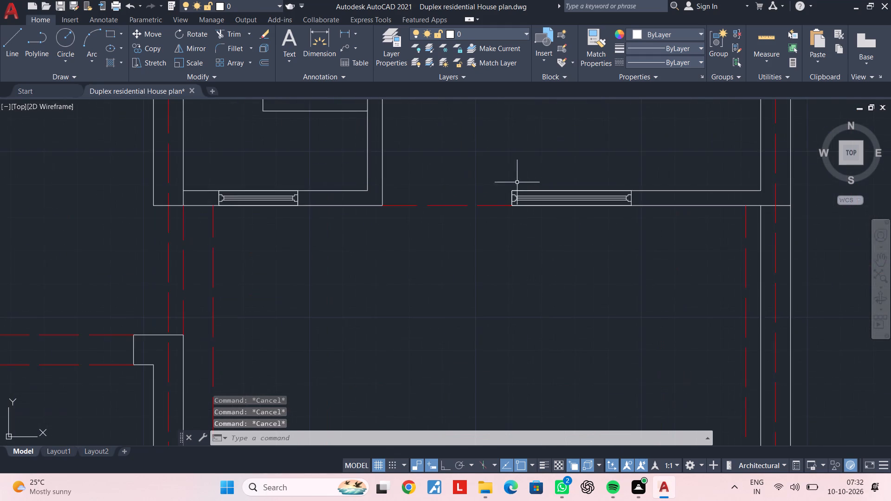
scroll(521, 201, up, 6)
click(459, 127)
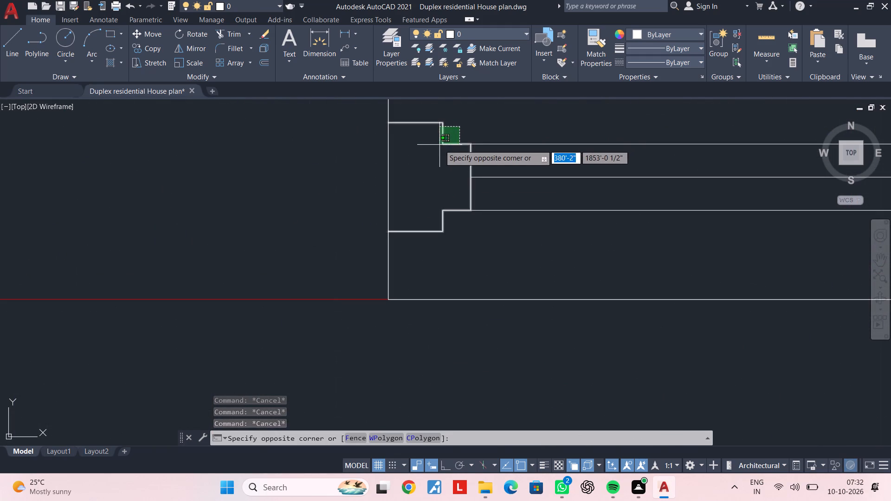
click(439, 145)
text(co)
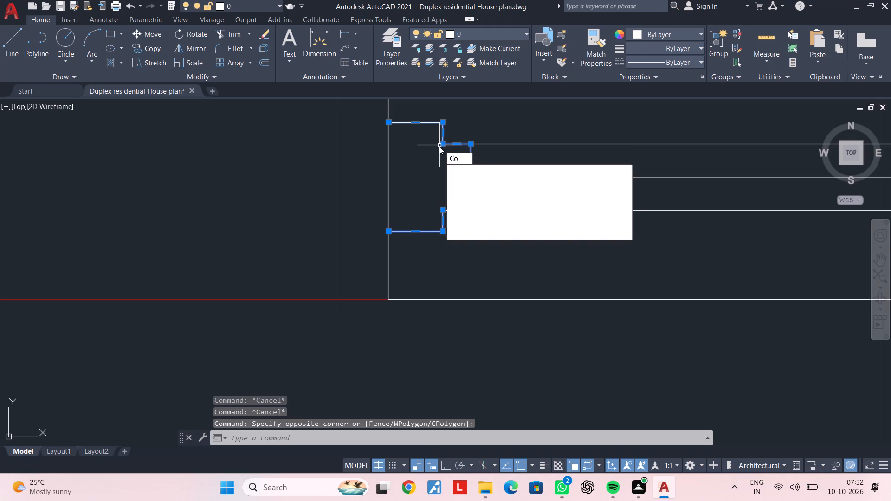
key(space)
scroll(402, 156, down, 1)
middle_drag(407, 178, 412, 272)
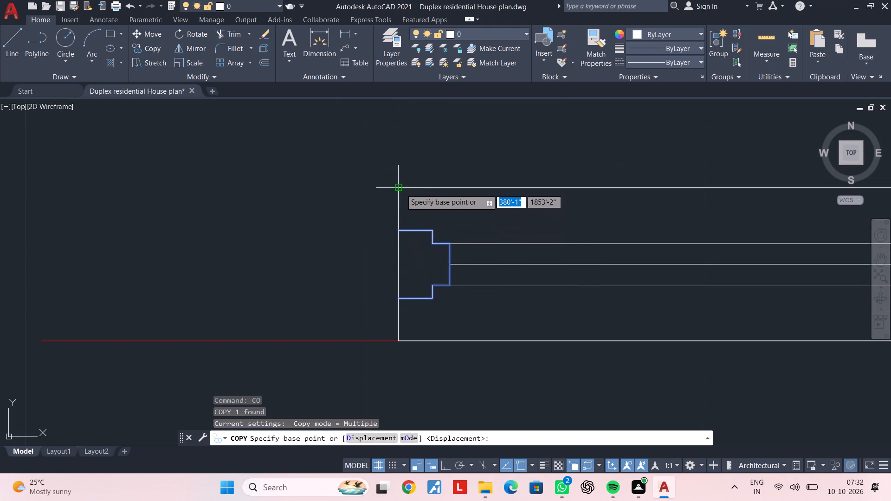
click(401, 189)
scroll(379, 250, down, 4)
middle_drag(380, 258, 570, 147)
scroll(389, 273, down, 2)
middle_drag(419, 268, 620, 197)
middle_drag(395, 295, 549, 187)
scroll(463, 283, down, 2)
middle_drag(463, 284, 465, 183)
scroll(452, 234, up, 7)
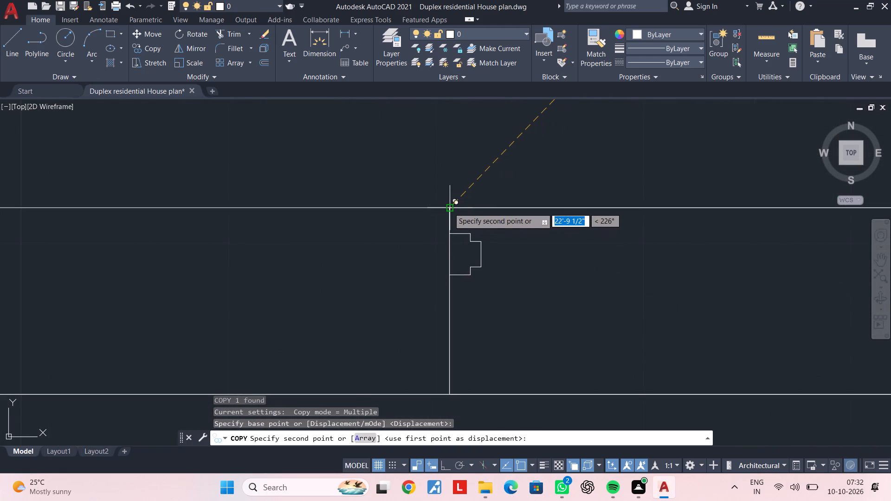
click(449, 208)
scroll(558, 264, down, 1)
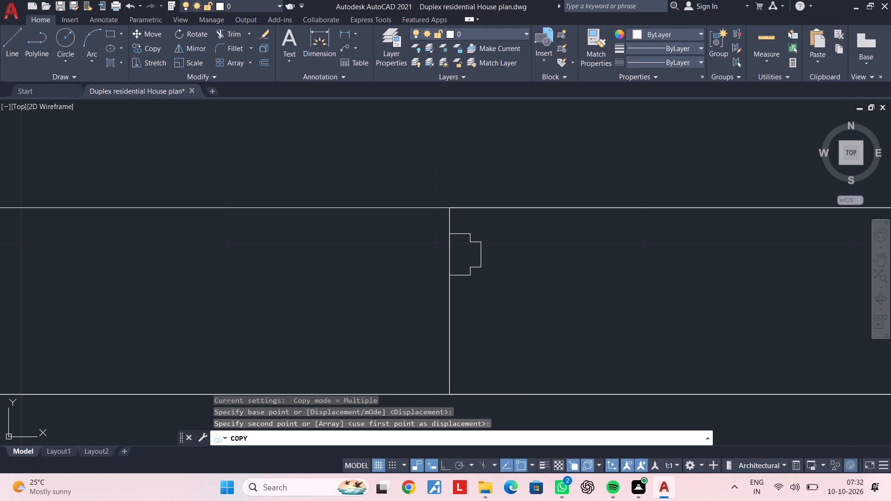
key(Escape)
Mirror the copied frame profile about the opening's vertical midline to its right side, keeping the original.
middle_drag(647, 279, 309, 292)
middle_drag(356, 290, 498, 285)
key(Escape)
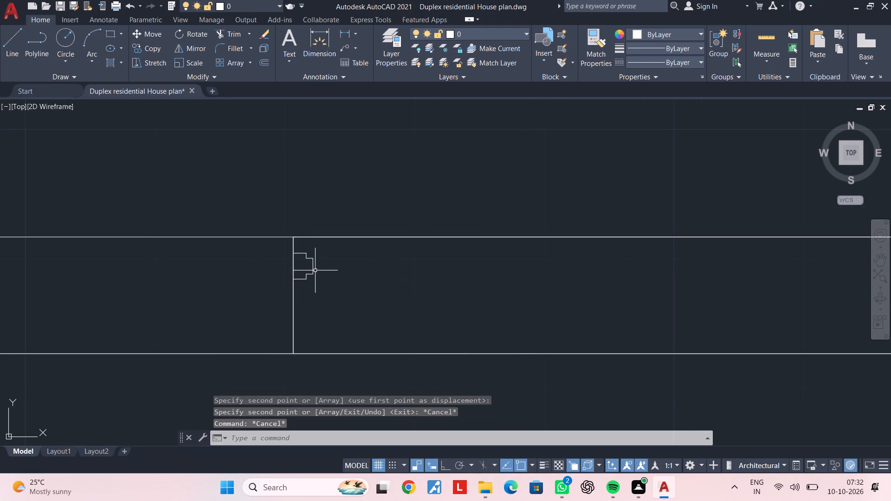
click(313, 270)
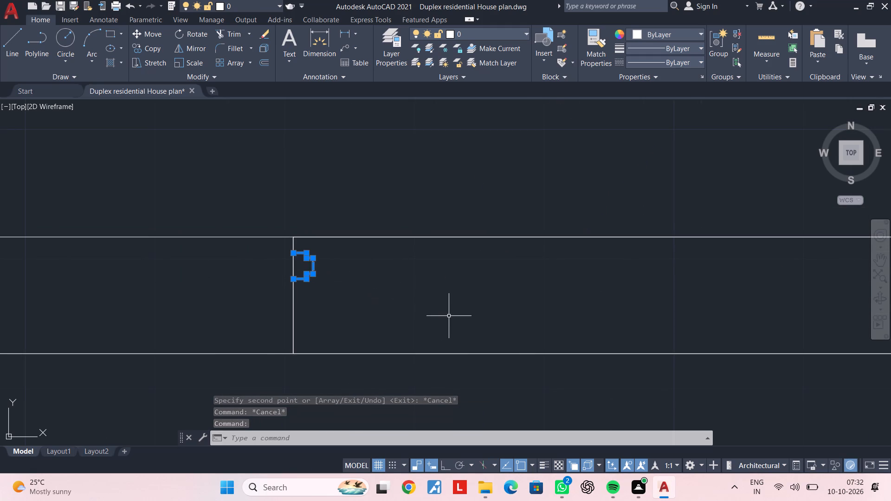
text(mi)
key(space)
scroll(597, 307, down, 2)
middle_drag(591, 308, 524, 311)
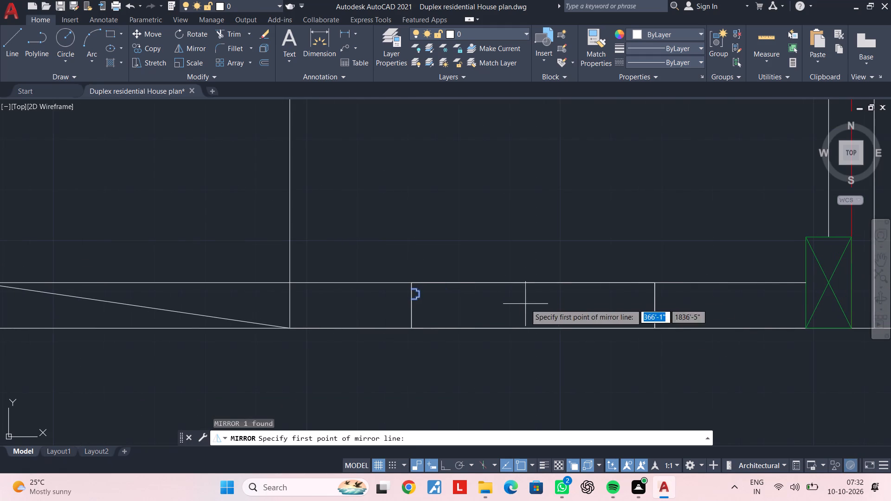
click(533, 283)
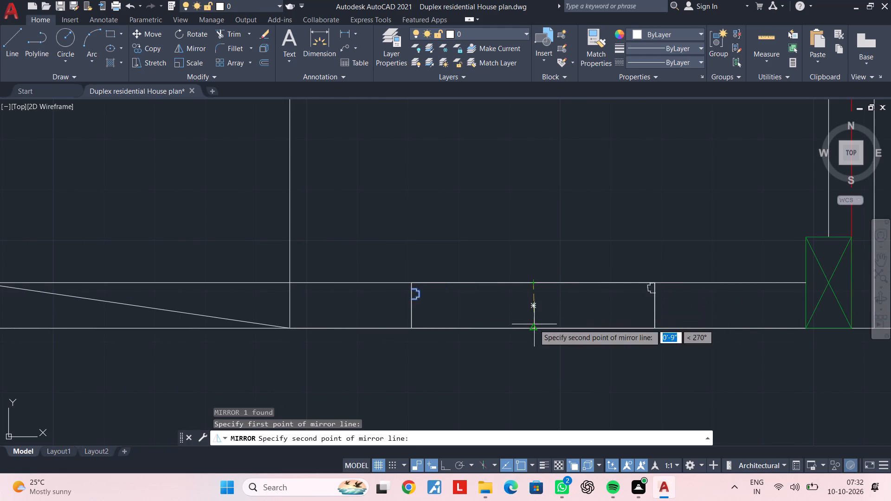
click(534, 326)
drag(551, 368, 534, 326)
key(Escape)
key(Escape)
Draw a horizontal line between the upper inner corners of the two frame profiles in the bottom-wall opening.
scroll(624, 300, up, 1)
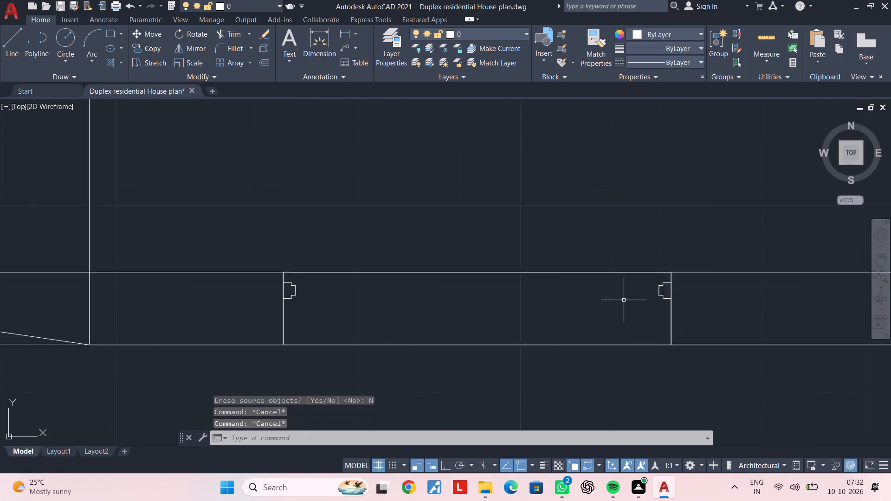
scroll(624, 300, up, 2)
middle_drag(515, 304, 581, 302)
scroll(561, 307, down, 3)
middle_drag(564, 306, 593, 304)
key(Escape)
key(Escape)
text(l)
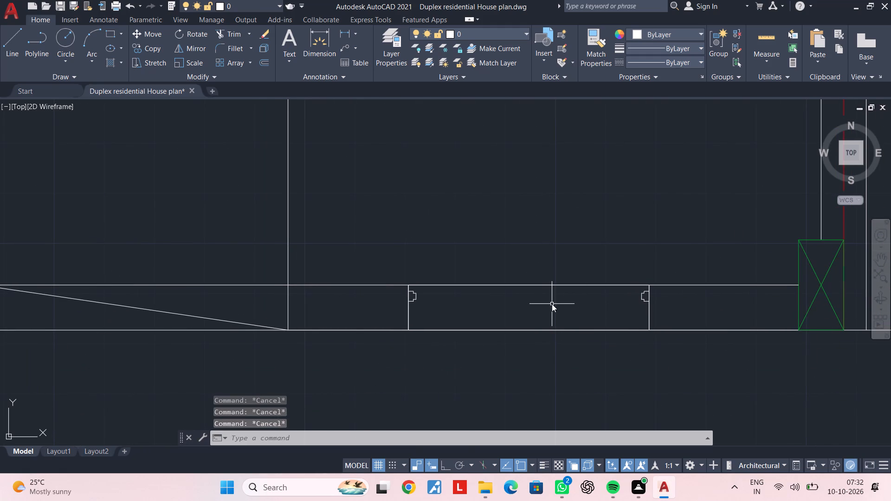
key(space)
scroll(420, 293, up, 5)
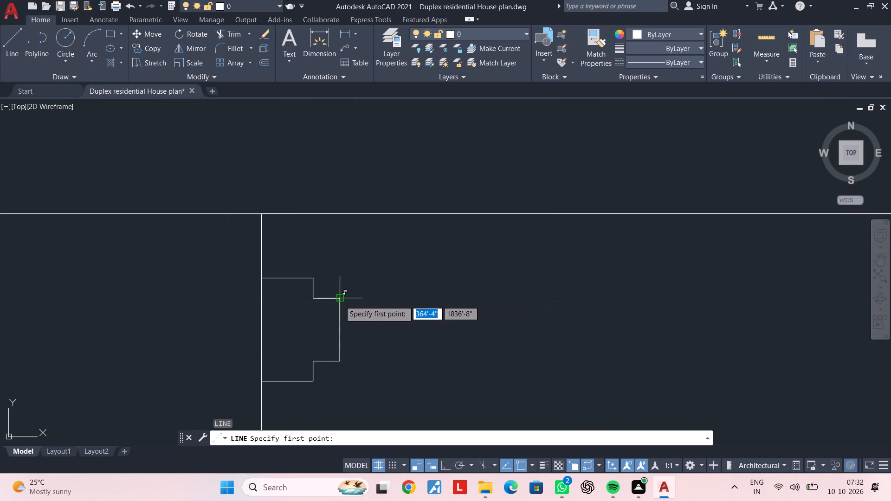
click(340, 301)
scroll(725, 301, down, 3)
middle_drag(725, 301, 487, 302)
middle_drag(576, 304, 449, 305)
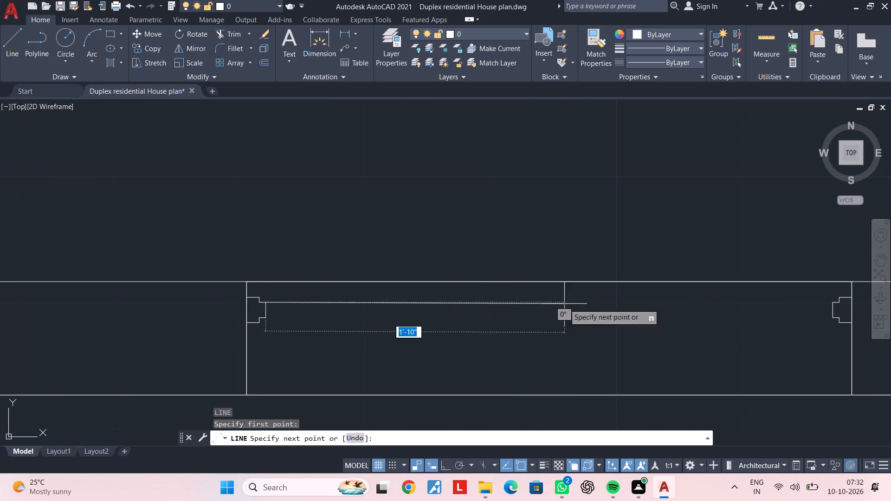
middle_drag(675, 301, 514, 304)
scroll(615, 303, up, 2)
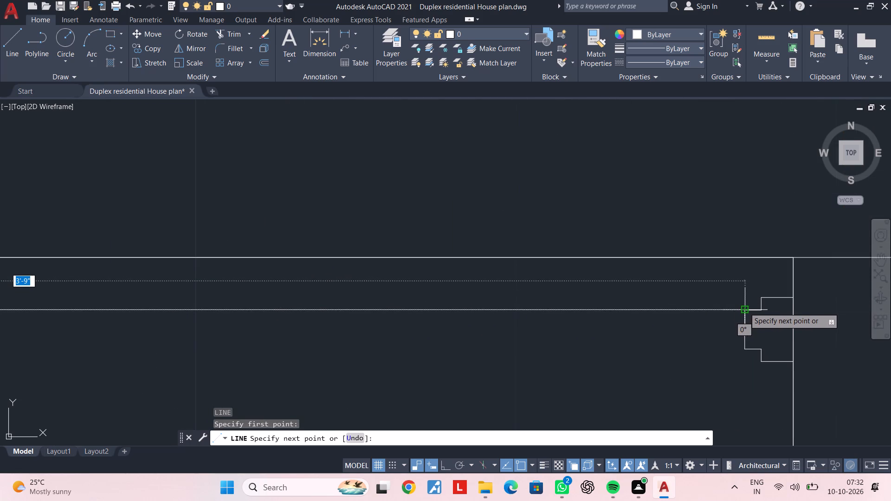
click(746, 310)
key(Escape)
Draw a second horizontal line from the left profile's lower inner corner across to the right profile.
scroll(561, 333, down, 2)
middle_drag(576, 333, 749, 329)
middle_drag(464, 318, 580, 295)
key(space)
scroll(355, 310, up, 3)
click(356, 319)
scroll(638, 324, down, 3)
middle_drag(665, 328, 383, 321)
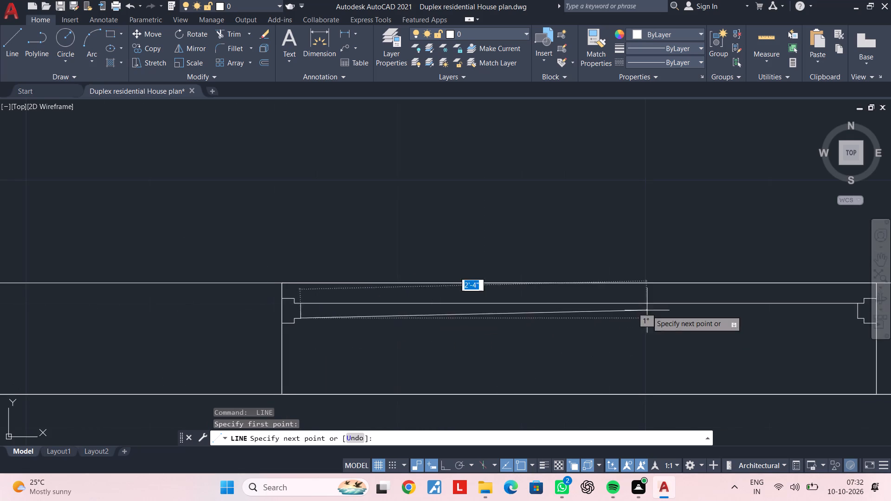
middle_drag(643, 310, 358, 312)
scroll(513, 325, up, 2)
click(659, 310)
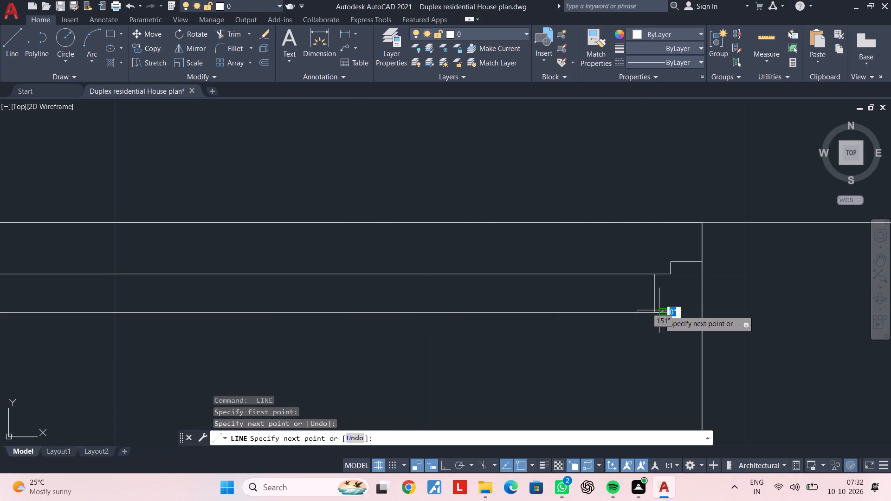
key(Escape)
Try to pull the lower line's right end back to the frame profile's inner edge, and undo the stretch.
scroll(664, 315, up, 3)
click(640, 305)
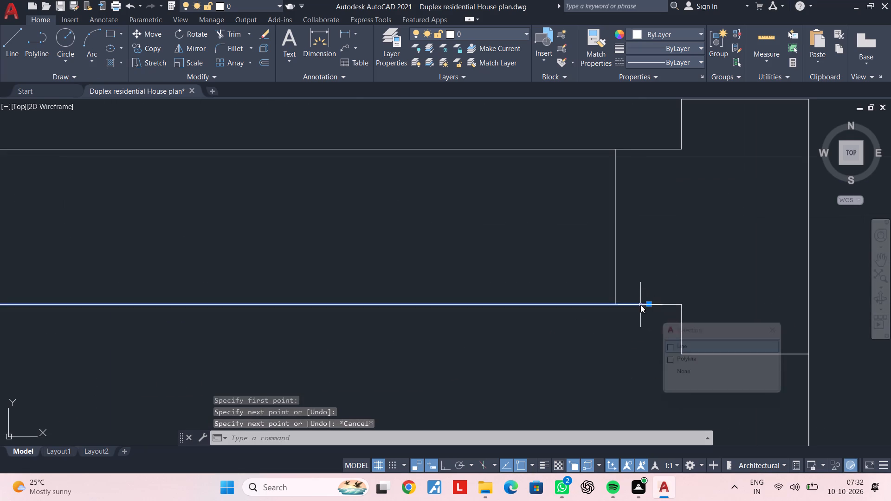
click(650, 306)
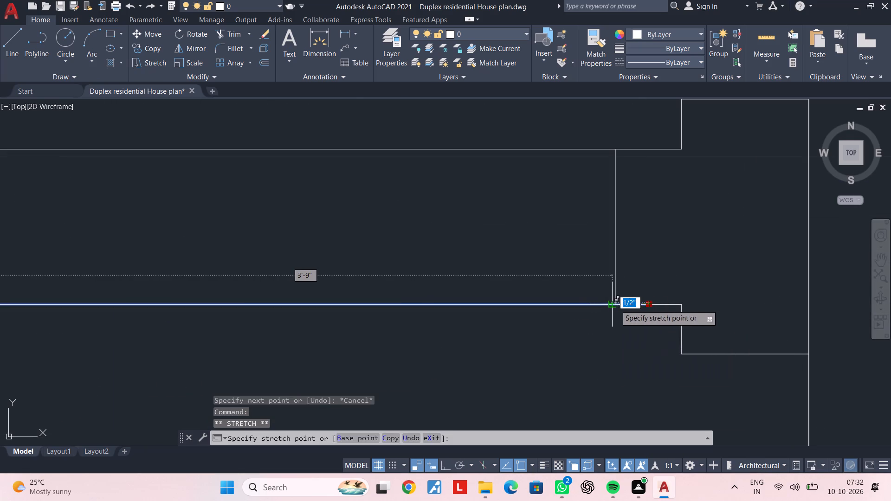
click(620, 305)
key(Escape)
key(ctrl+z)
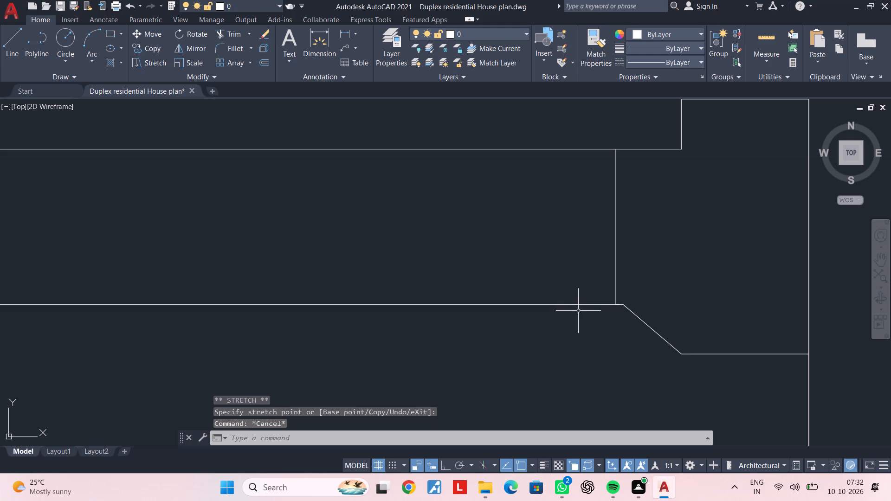
Trim the lower line's overshoot beyond the right frame profile's inner edge.
key(Escape)
key(Escape)
key(t)
key(r)
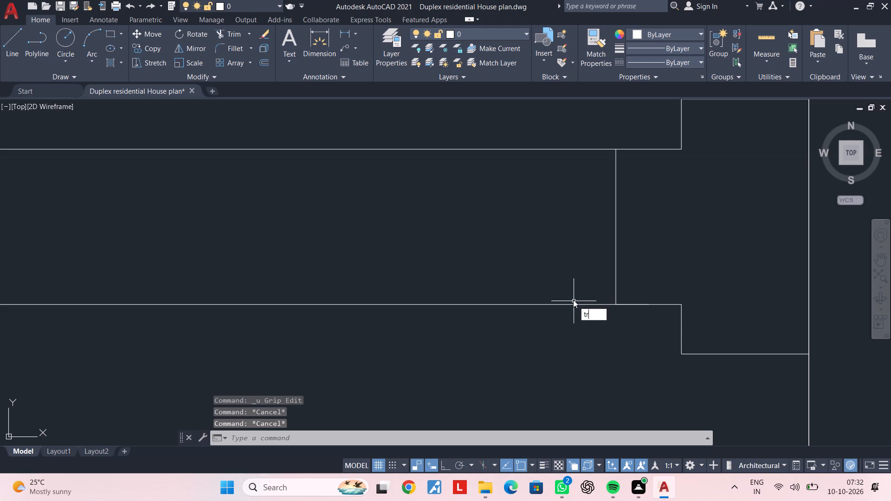
key(space)
click(633, 305)
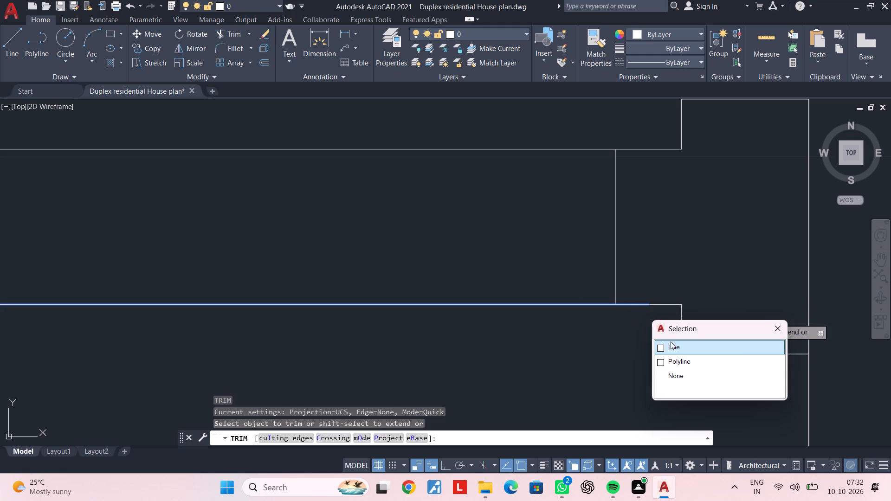
click(671, 344)
key(Escape)
Draw a horizontal centre line between the midpoints of the two frame profiles' inner edges in the bottom-wall opening.
scroll(536, 303, down, 2)
middle_drag(545, 302, 710, 300)
key(Escape)
key(Escape)
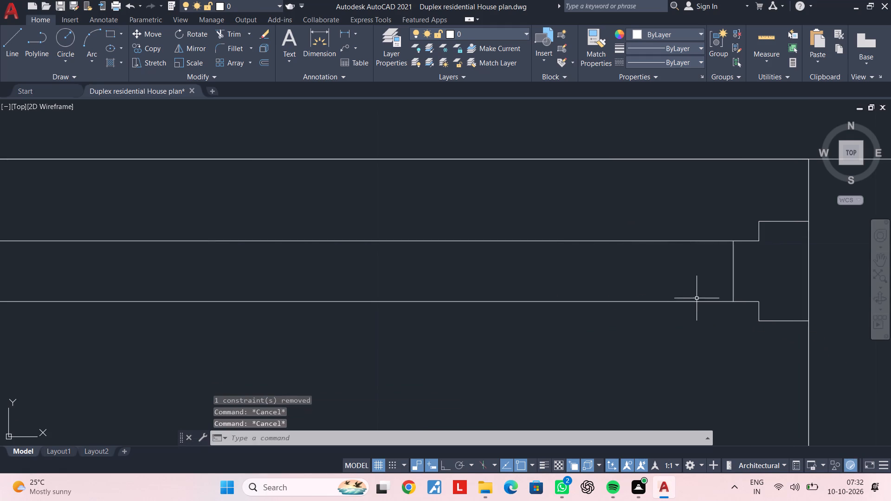
key(l)
key(space)
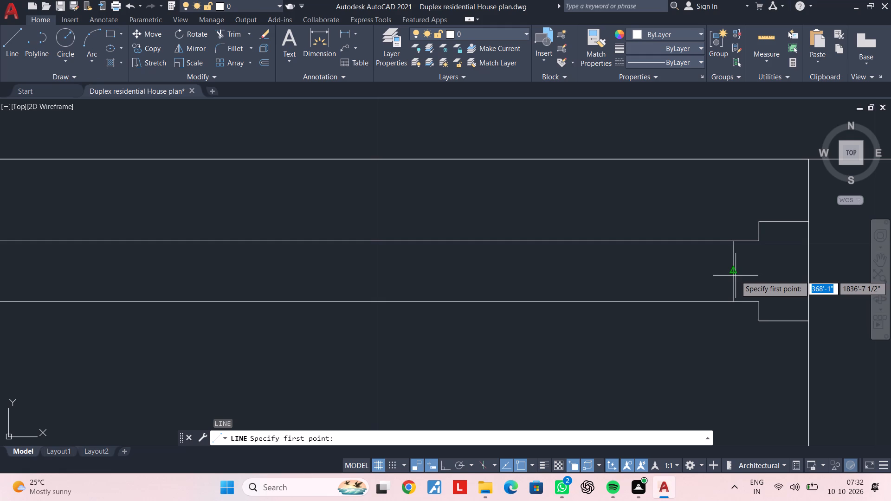
click(732, 271)
scroll(451, 277, down, 3)
middle_drag(489, 278, 890, 277)
scroll(399, 272, up, 2)
click(364, 279)
key(Escape)
key(Escape)
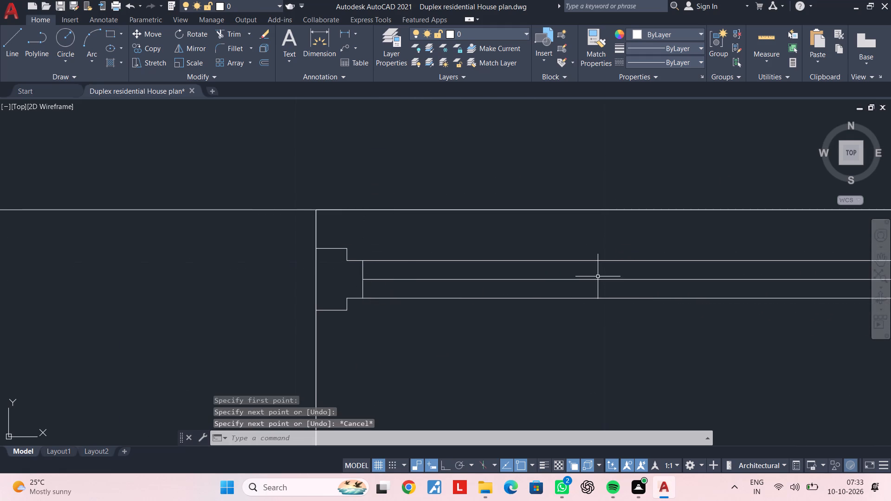
key(Escape)
key(Escape)
key(Escape)
Erase the three horizontal lines spanning between the two frame profiles in the bottom-wall window opening.
scroll(592, 282, down, 3)
middle_drag(627, 291, 397, 285)
scroll(465, 299, down, 2)
middle_drag(470, 302, 477, 308)
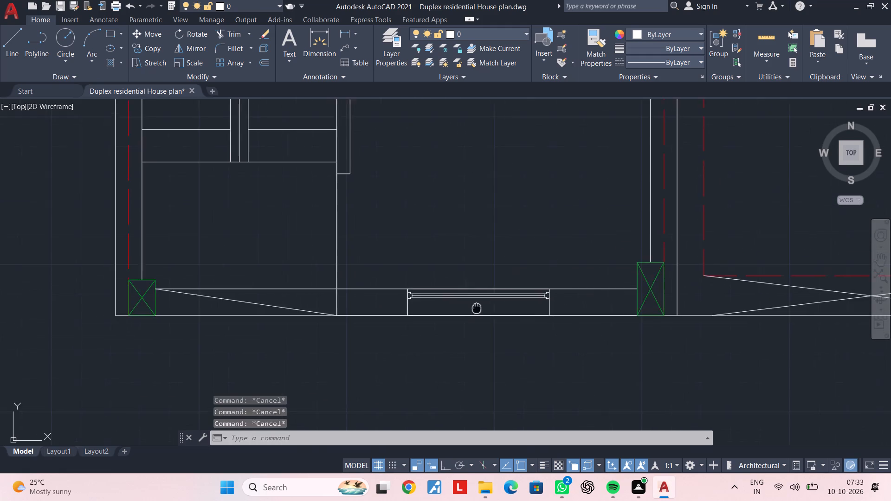
middle_drag(477, 308, 497, 343)
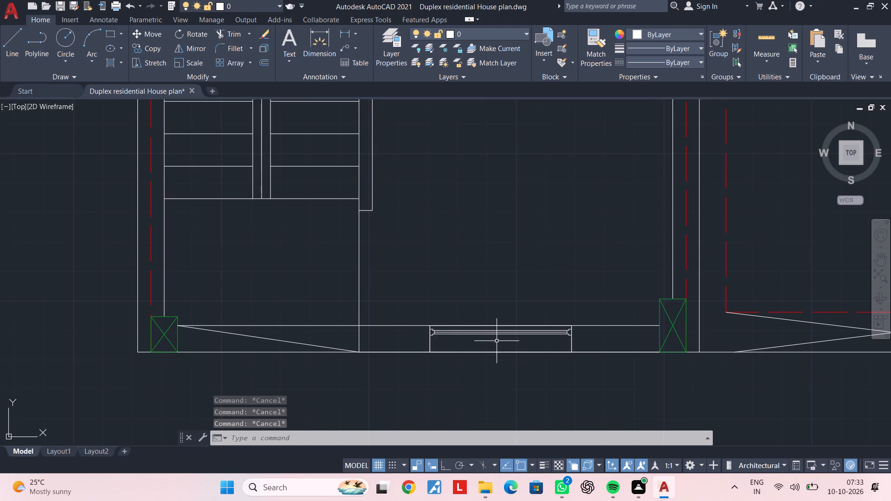
scroll(497, 335, up, 4)
click(471, 353)
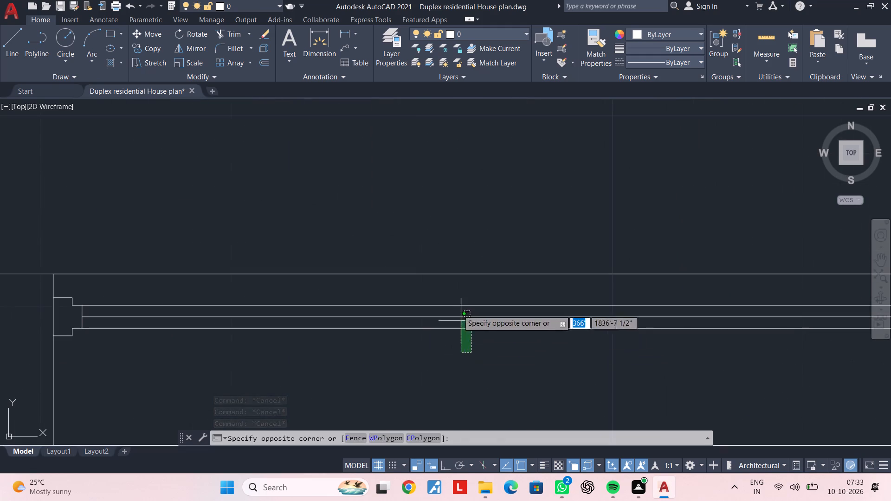
click(454, 298)
key(Delete)
Delete the stepped frame profiles at the left and right ends of the bottom-wall window opening.
middle_drag(374, 317, 658, 291)
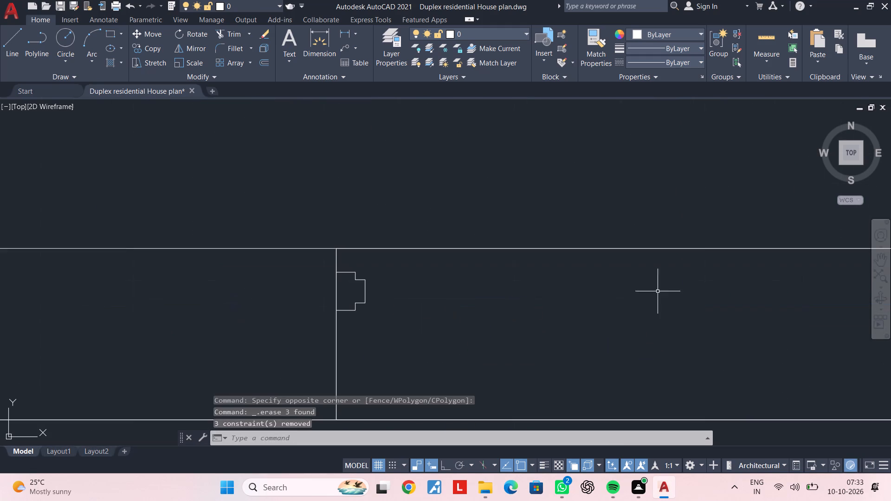
click(377, 274)
click(358, 308)
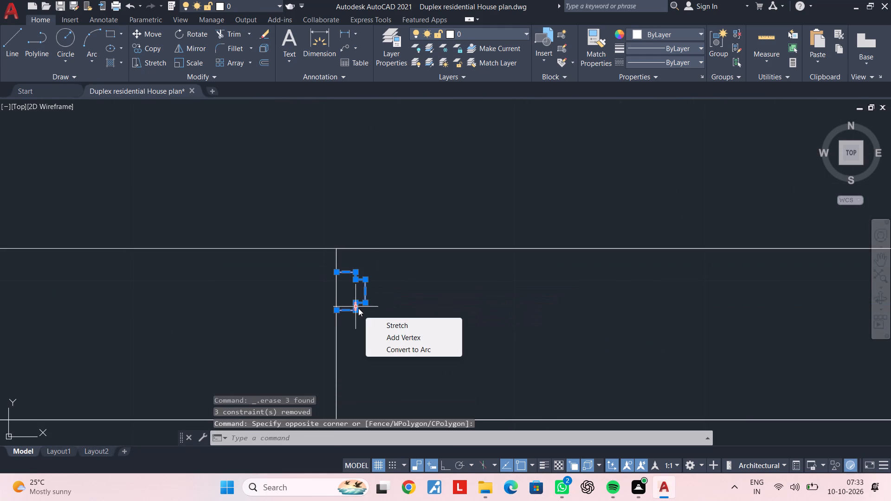
key(Delete)
key(Delete)
scroll(529, 345, down, 2)
middle_drag(571, 336, 289, 321)
scroll(523, 310, up, 3)
click(536, 269)
click(510, 336)
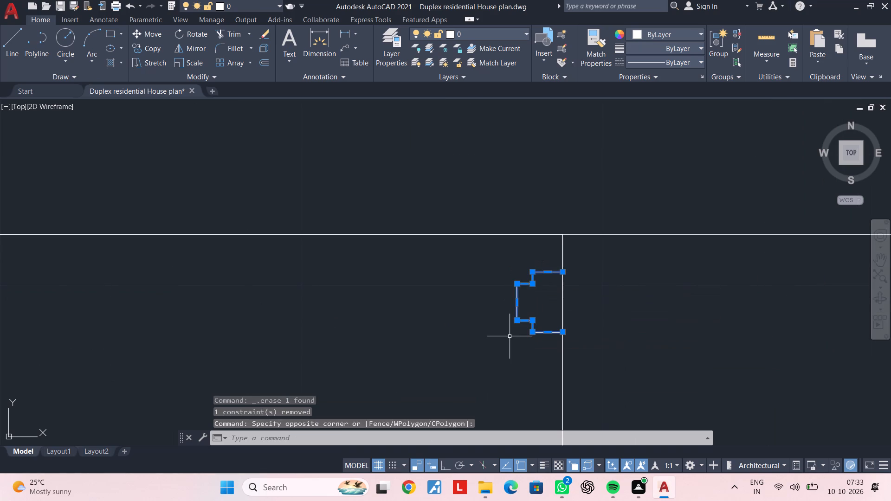
key(Delete)
Draw a horizontal line across the bottom-wall opening between the midpoints of its two side edges.
scroll(460, 344, down, 3)
middle_drag(504, 344, 612, 321)
middle_drag(407, 320, 478, 316)
key(Escape)
key(Escape)
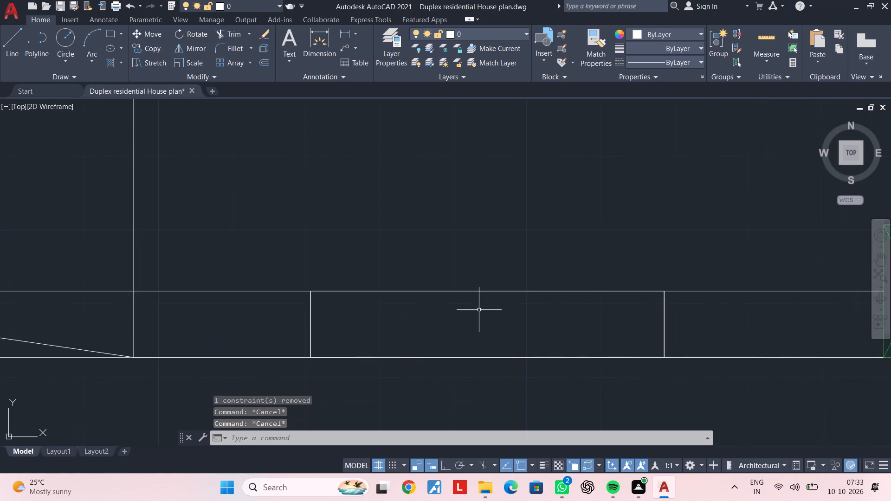
text(l)
key(space)
click(310, 325)
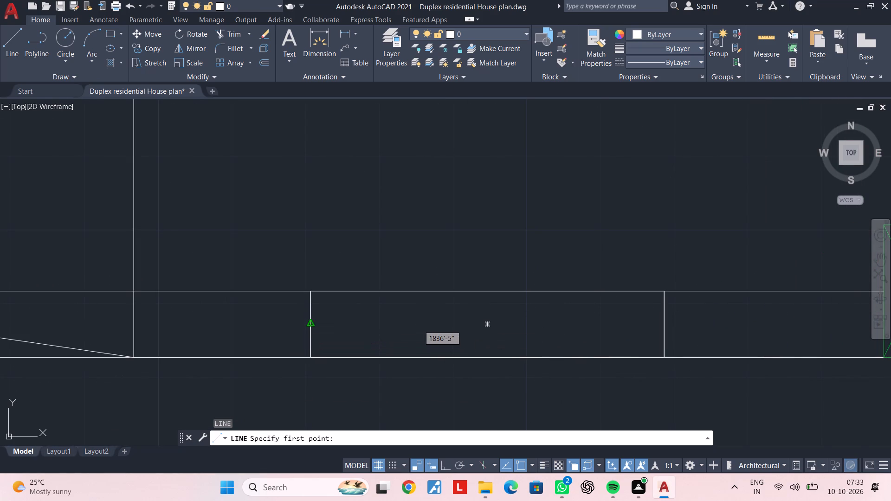
click(665, 324)
key(Escape)
key(Escape)
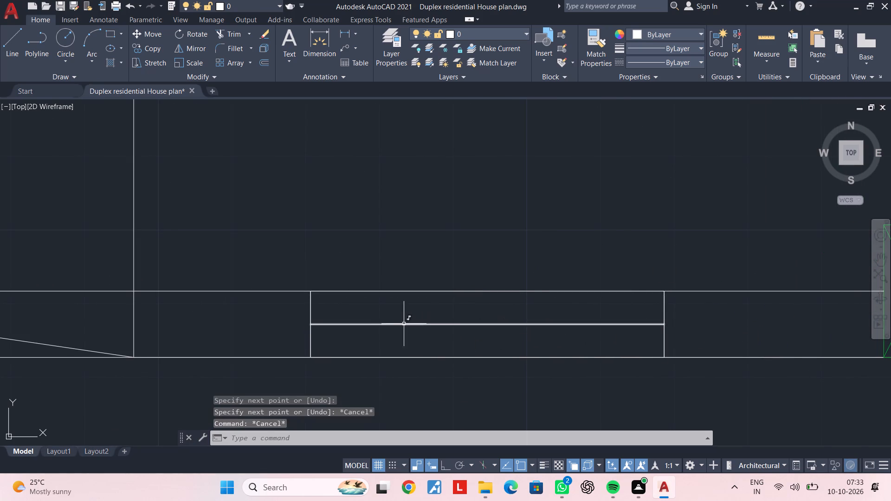
Offset the opening's horizontal centre line by 1" to both its upper and lower side.
middle_drag(431, 317, 517, 312)
scroll(517, 312, up, 3)
middle_drag(372, 314, 503, 311)
key(Escape)
key(Escape)
middle_drag(393, 299, 339, 315)
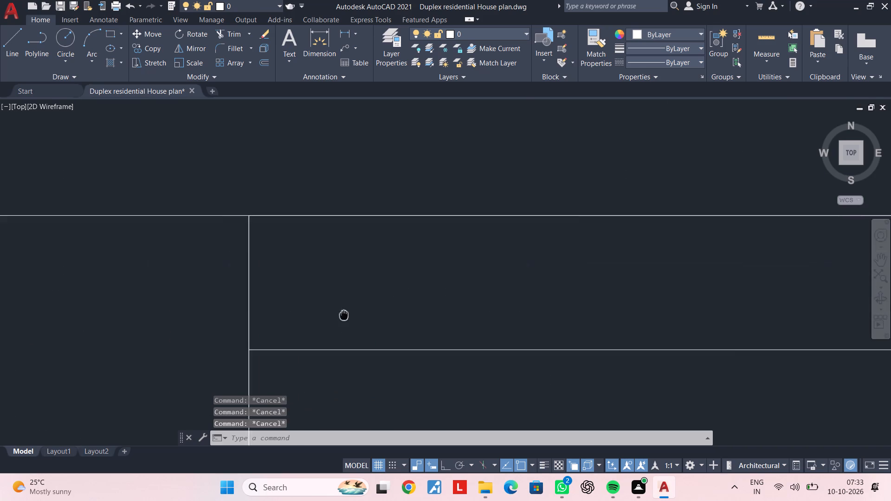
middle_drag(339, 315, 305, 317)
scroll(295, 308, down, 3)
middle_drag(319, 302, 257, 302)
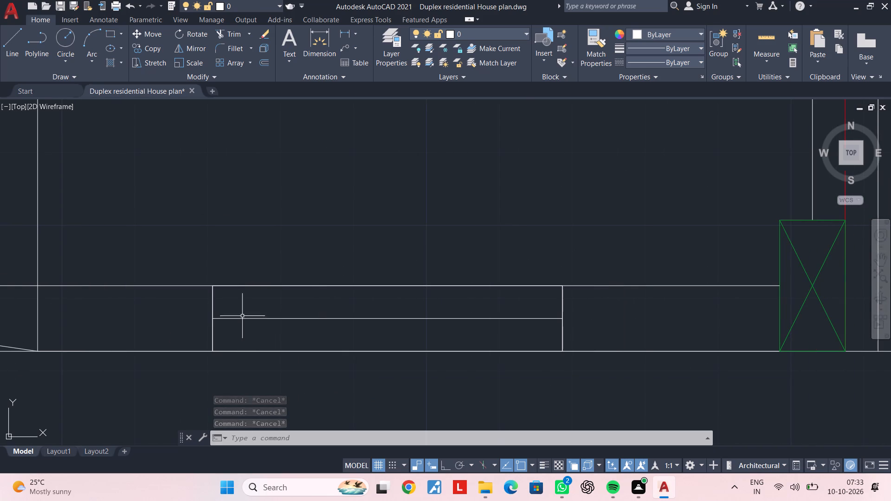
scroll(222, 318, up, 1)
middle_drag(221, 312, 252, 302)
scroll(251, 292, up, 1)
middle_drag(250, 292, 249, 292)
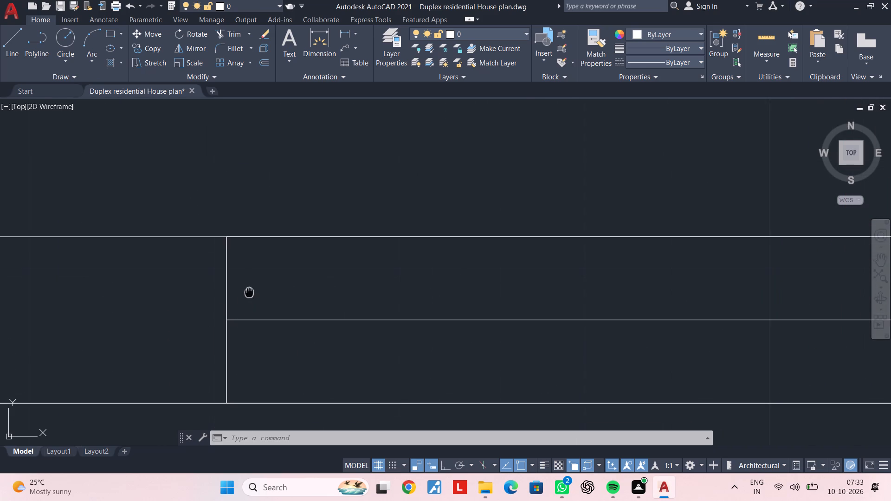
middle_drag(249, 292, 230, 317)
key(Escape)
key(Escape)
key(Escape)
key(o)
key(f)
key(space)
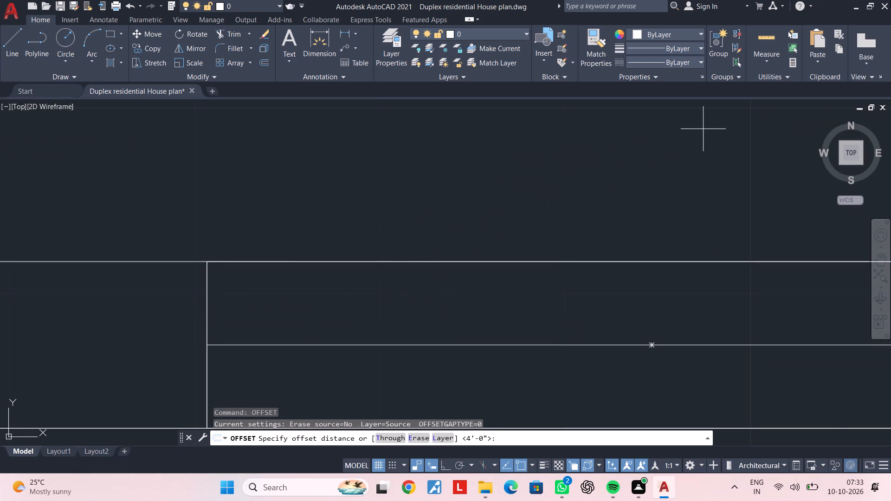
text(1")
key(Return)
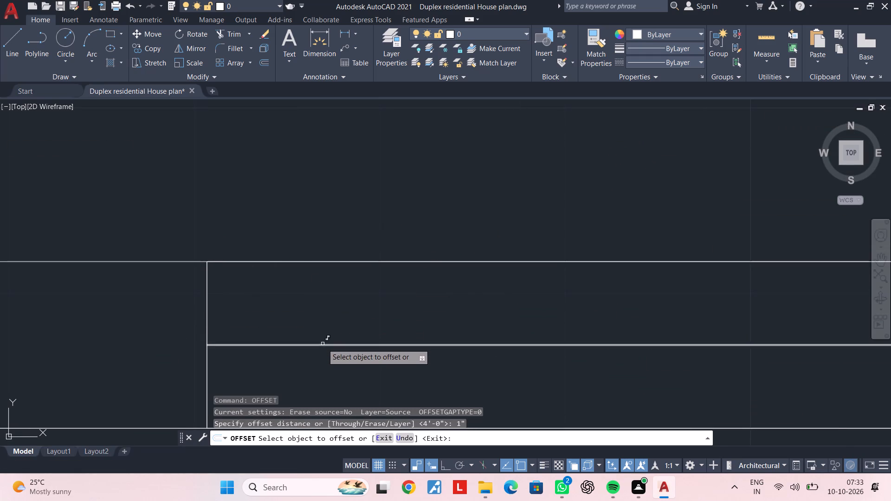
click(323, 344)
click(323, 292)
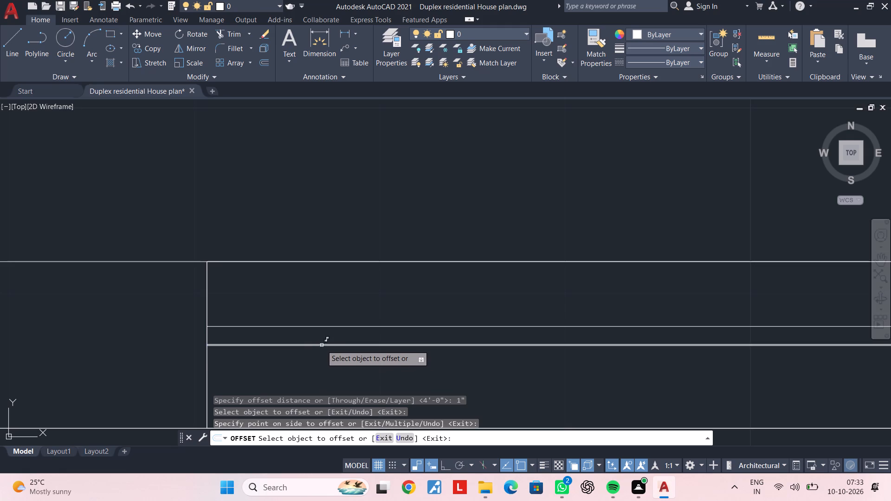
click(322, 345)
click(319, 360)
key(Escape)
key(Escape)
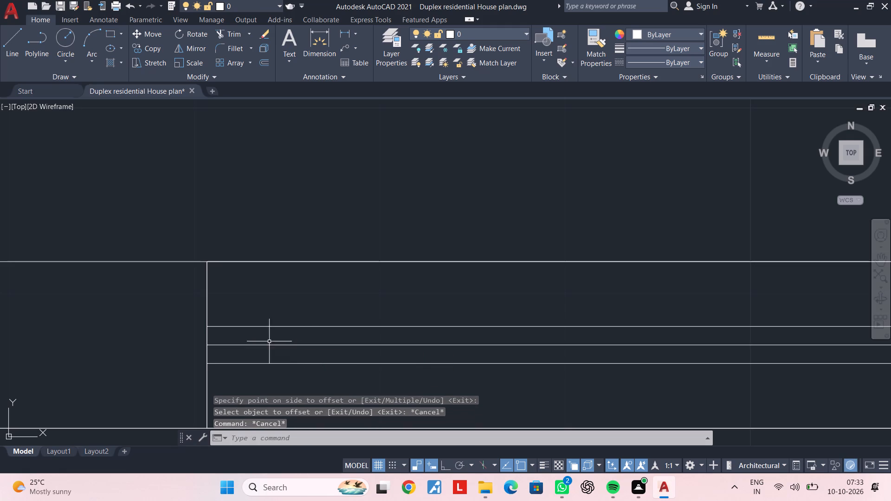
Start a polyline where the upper offset line meets the opening's left edge, with a 1" first segment into the opening.
middle_drag(269, 341, 327, 317)
scroll(301, 312, up, 1)
scroll(303, 312, down, 1)
middle_drag(311, 312, 328, 254)
key(Escape)
key(Escape)
middle_drag(312, 260, 308, 264)
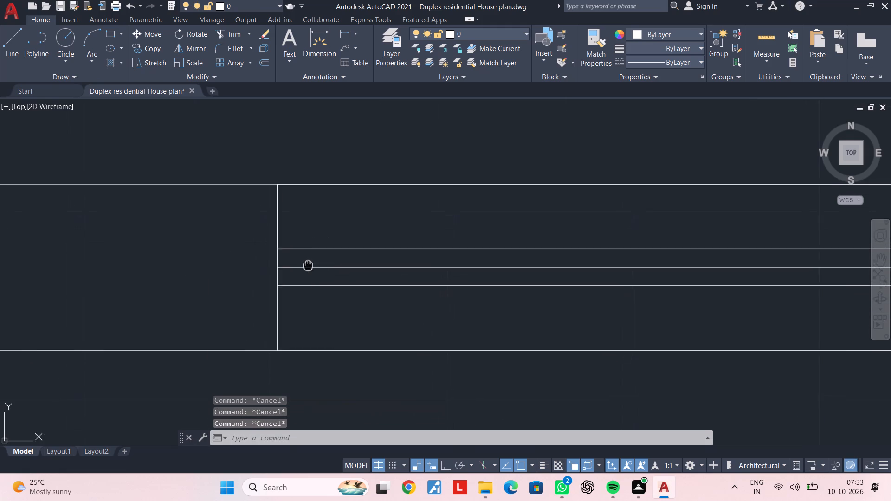
middle_drag(308, 264, 295, 273)
key(Escape)
scroll(289, 271, up, 2)
middle_drag(303, 259, 278, 269)
key(Escape)
key(Escape)
text(pl)
key(space)
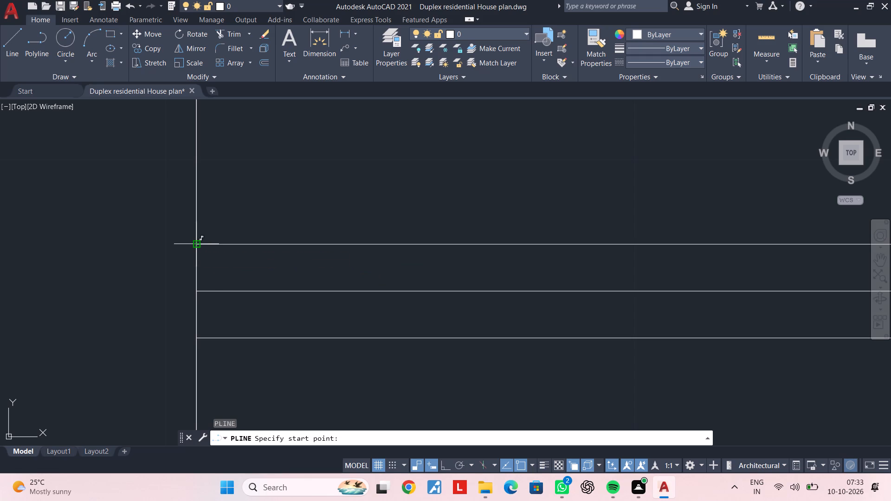
click(197, 245)
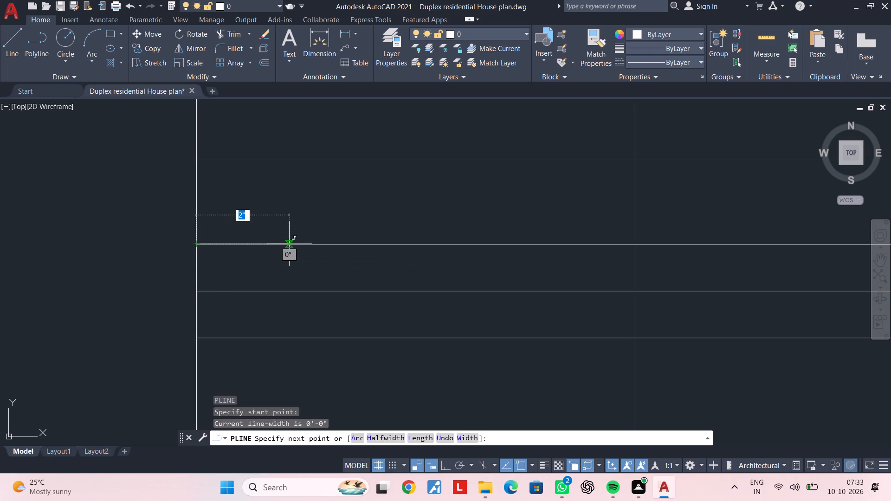
text(1")
key(Return)
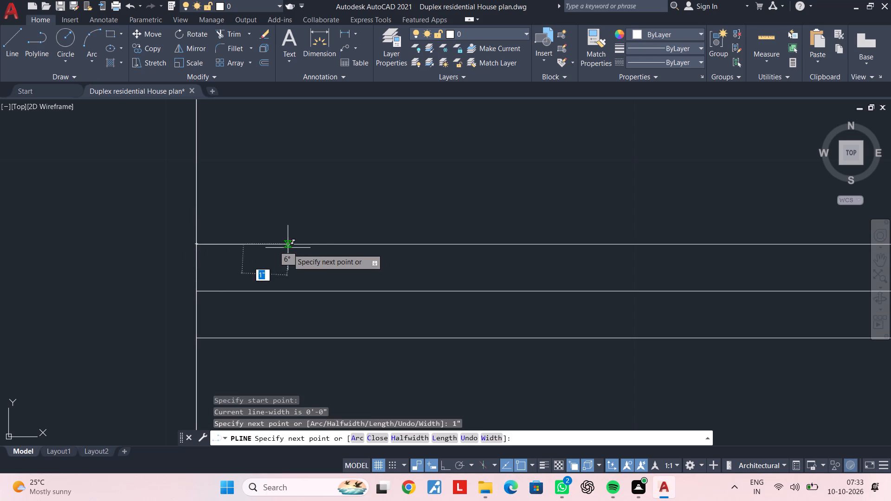
With Ortho on, continue the polyline about 1/2" down, 1" to the right, and down to the centre line.
scroll(293, 261, up, 2)
middle_drag(159, 273, 313, 219)
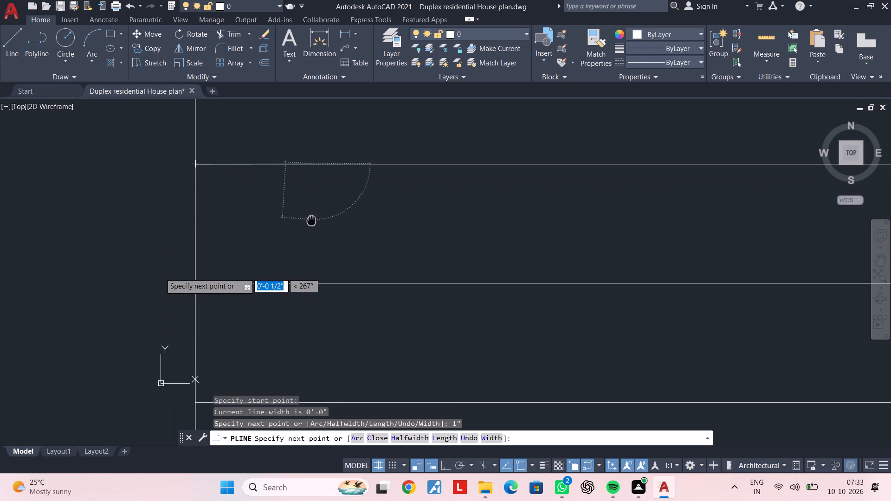
middle_drag(313, 219, 313, 219)
scroll(307, 219, up, 2)
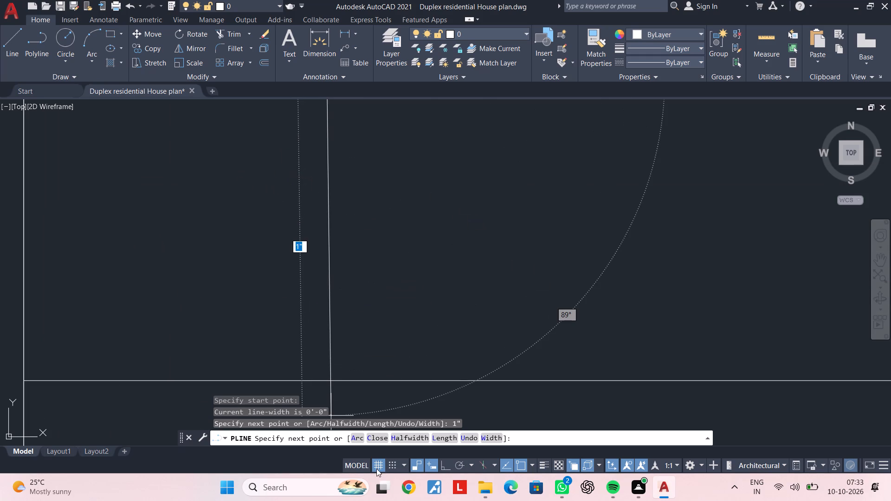
click(441, 460)
scroll(372, 257, down, 2)
middle_drag(372, 257, 371, 294)
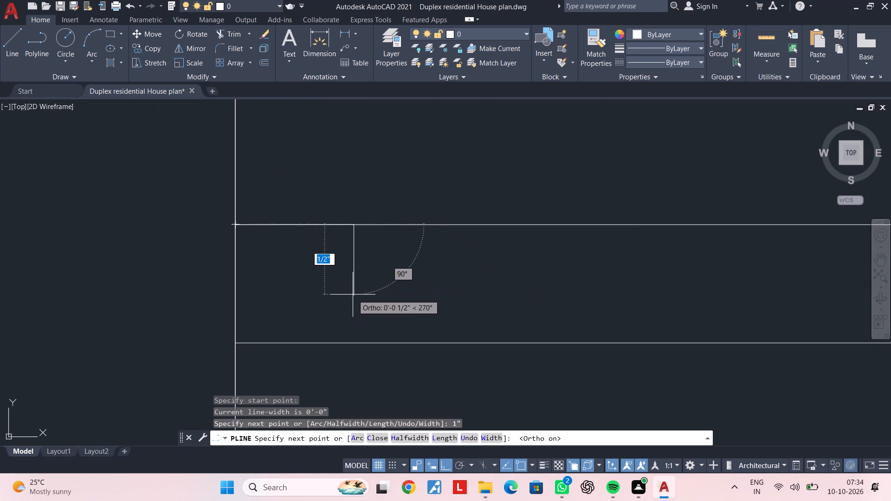
click(353, 295)
text(1")
key(Return)
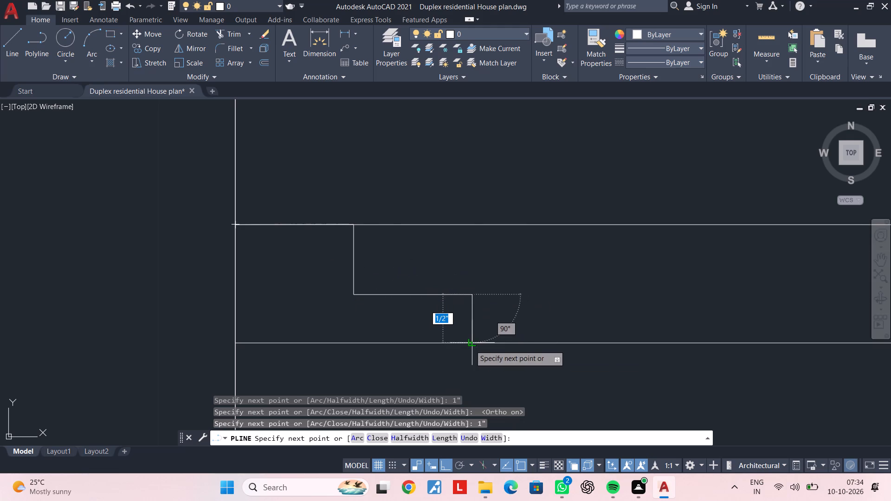
click(469, 345)
Finish the stepped profile about 1/2" below the centre line, 1" back left, down to the lower offset line and across to the opening's edge.
middle_drag(464, 356, 471, 234)
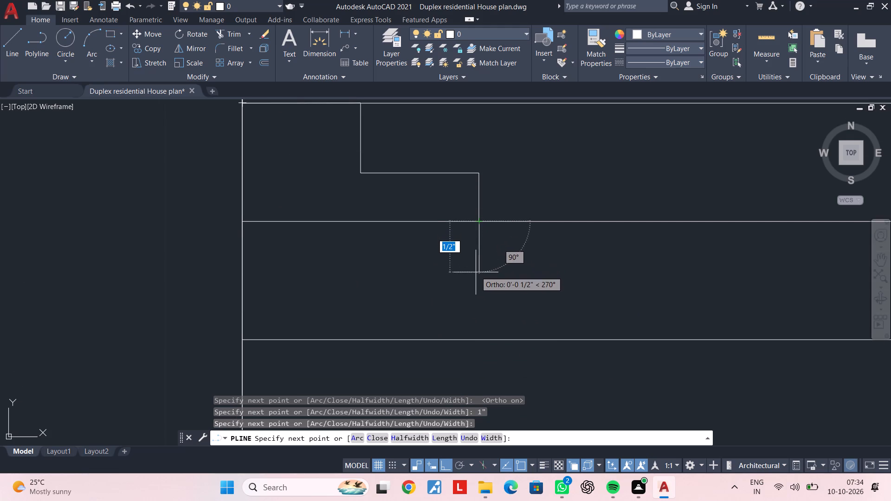
click(478, 291)
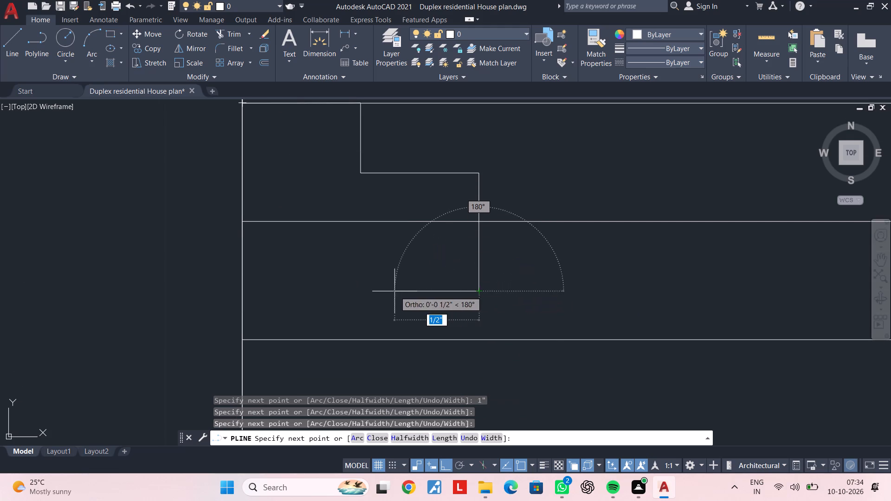
text(1")
key(Return)
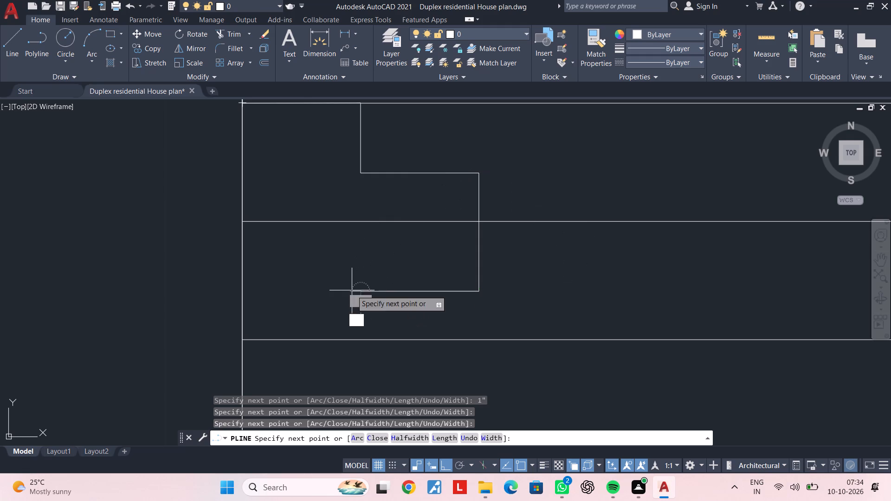
click(362, 340)
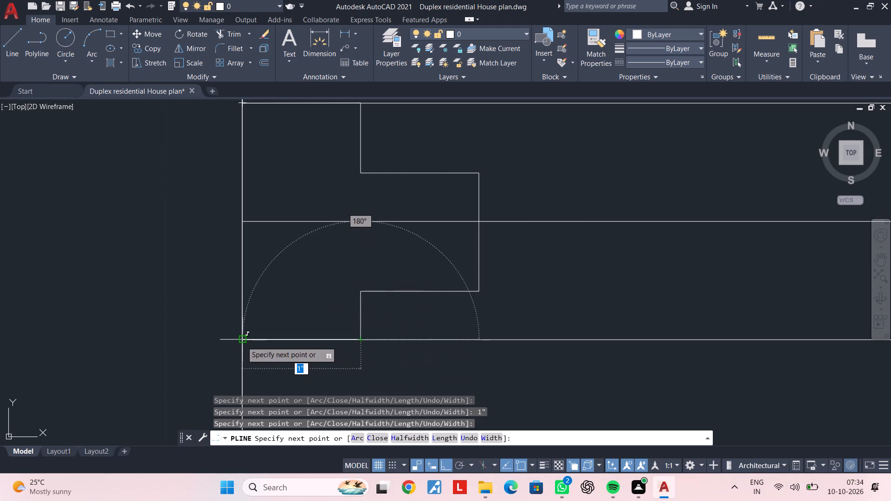
click(239, 341)
key(Escape)
Erase the centre line and both offset lines crossing the bottom-wall opening.
scroll(441, 336, down, 3)
middle_drag(466, 337, 291, 318)
key(Escape)
click(419, 339)
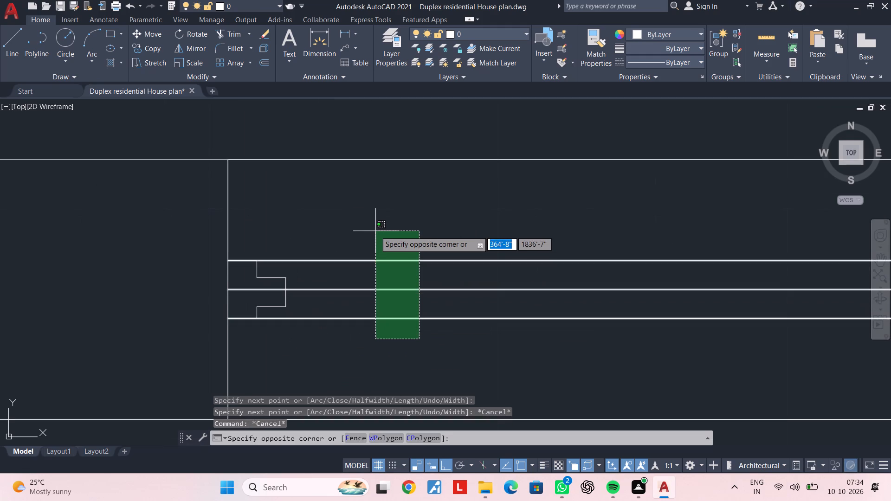
click(375, 231)
key(Delete)
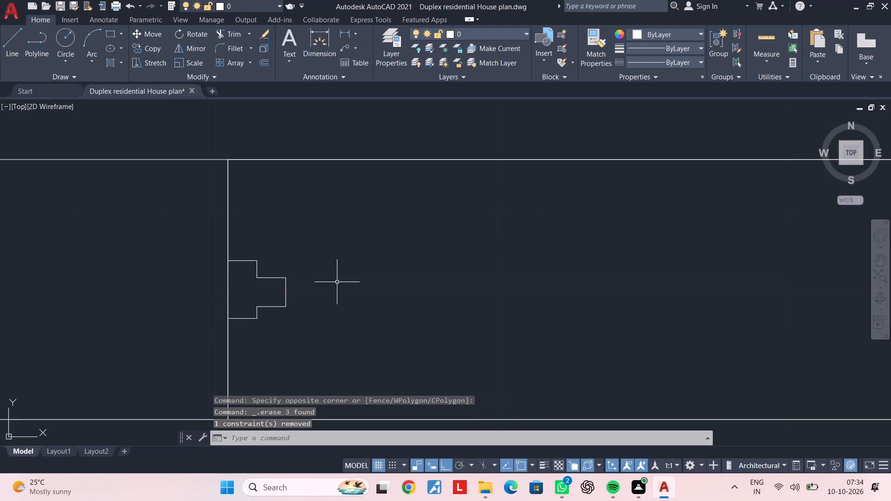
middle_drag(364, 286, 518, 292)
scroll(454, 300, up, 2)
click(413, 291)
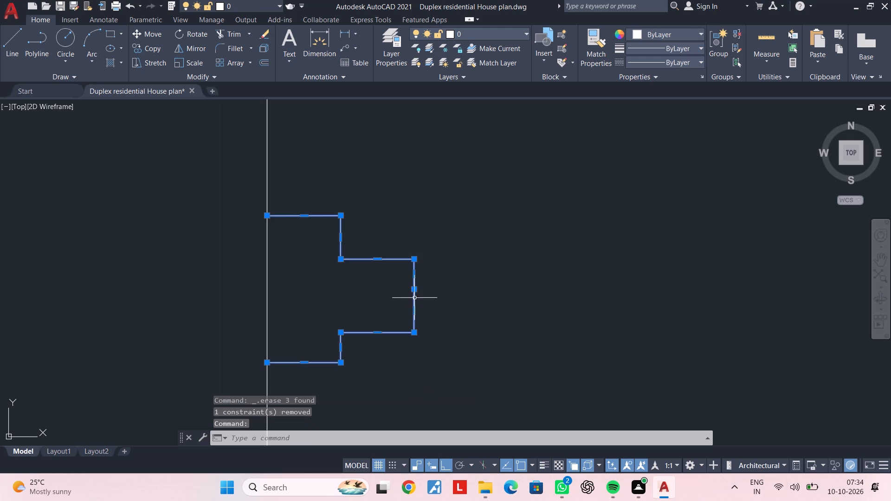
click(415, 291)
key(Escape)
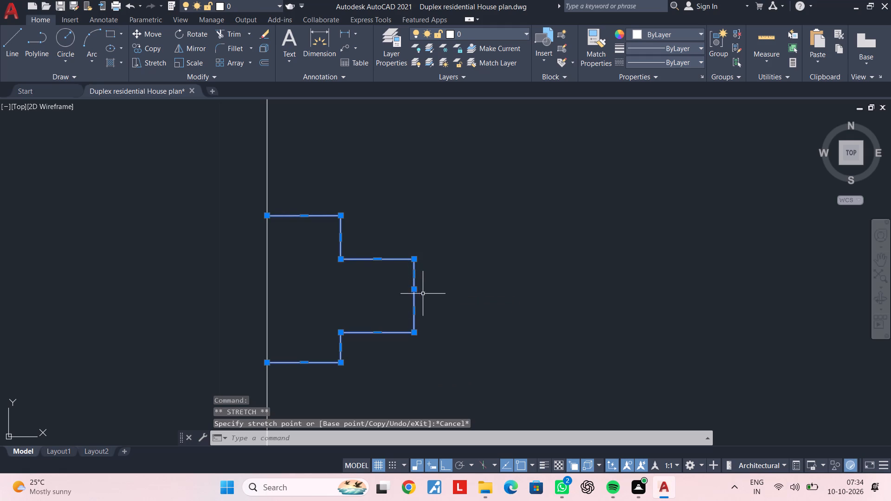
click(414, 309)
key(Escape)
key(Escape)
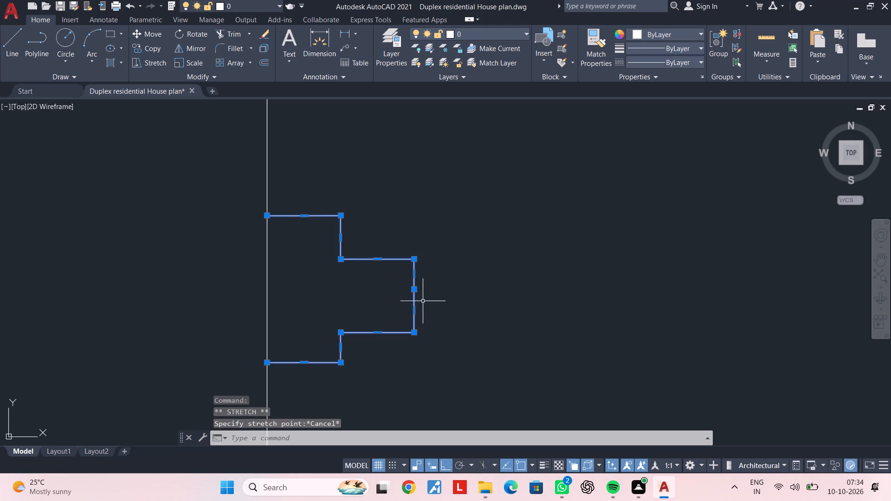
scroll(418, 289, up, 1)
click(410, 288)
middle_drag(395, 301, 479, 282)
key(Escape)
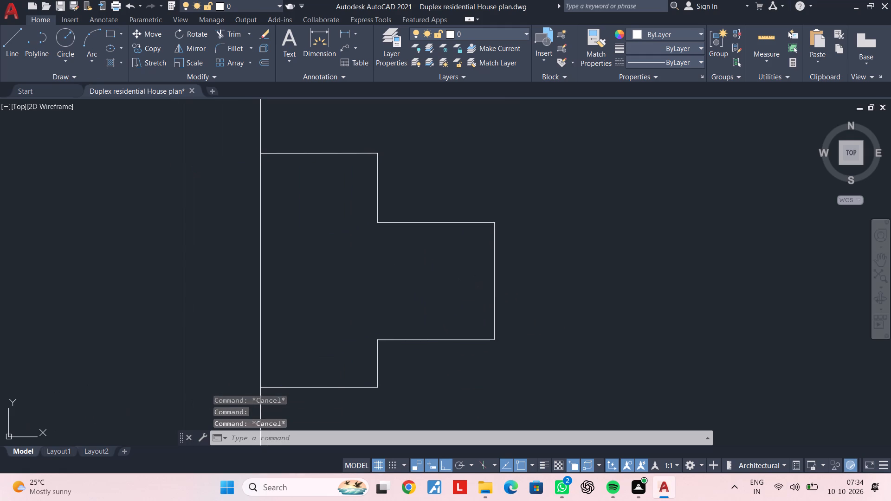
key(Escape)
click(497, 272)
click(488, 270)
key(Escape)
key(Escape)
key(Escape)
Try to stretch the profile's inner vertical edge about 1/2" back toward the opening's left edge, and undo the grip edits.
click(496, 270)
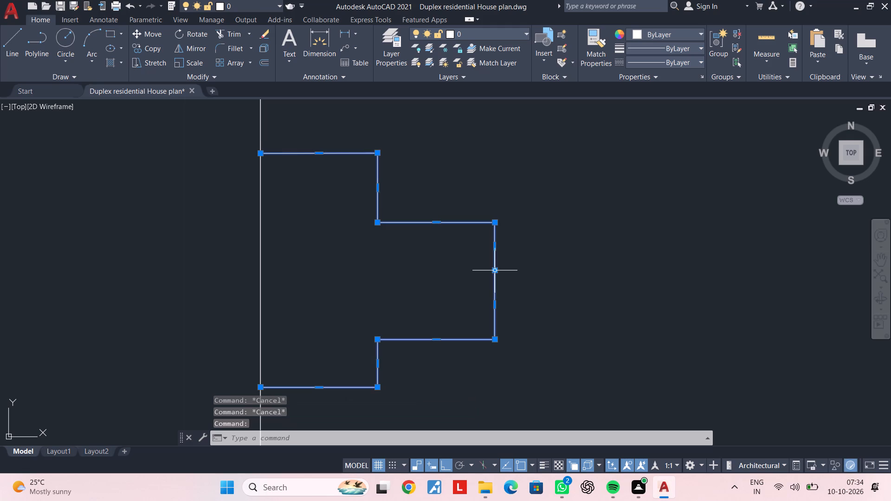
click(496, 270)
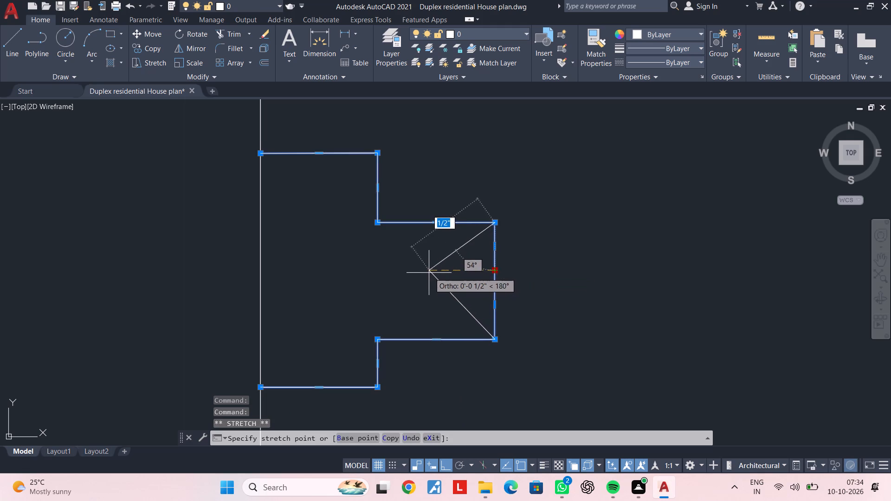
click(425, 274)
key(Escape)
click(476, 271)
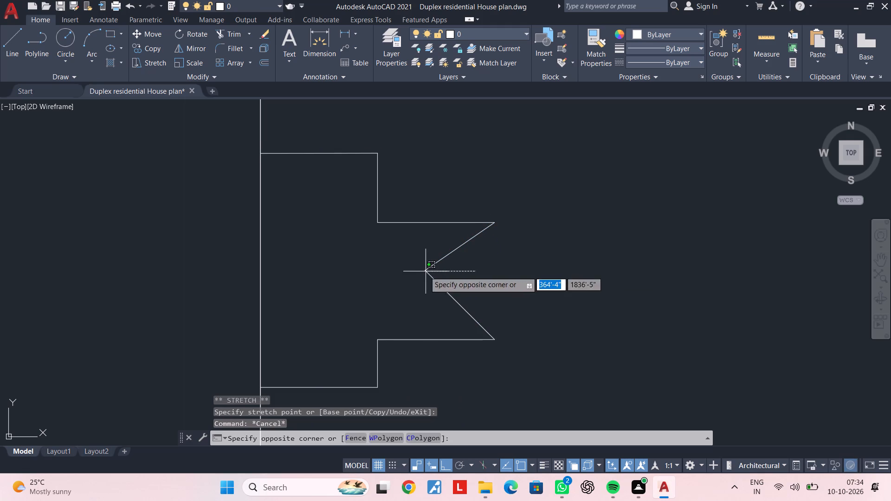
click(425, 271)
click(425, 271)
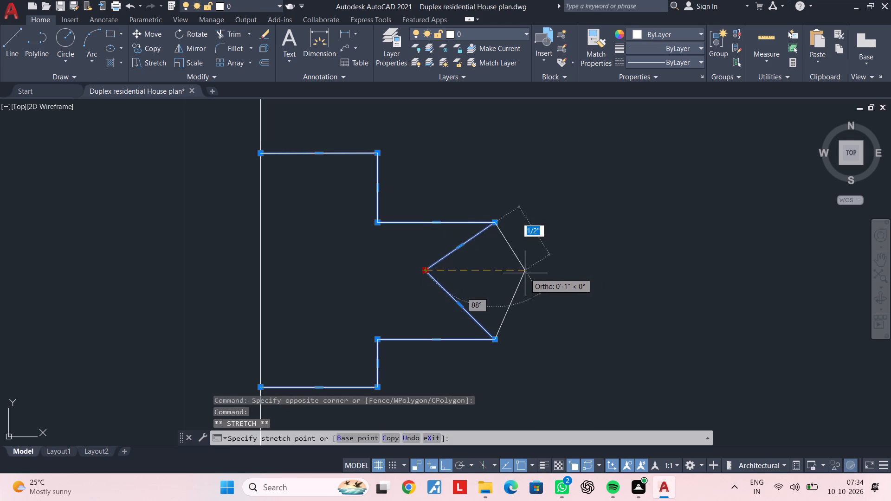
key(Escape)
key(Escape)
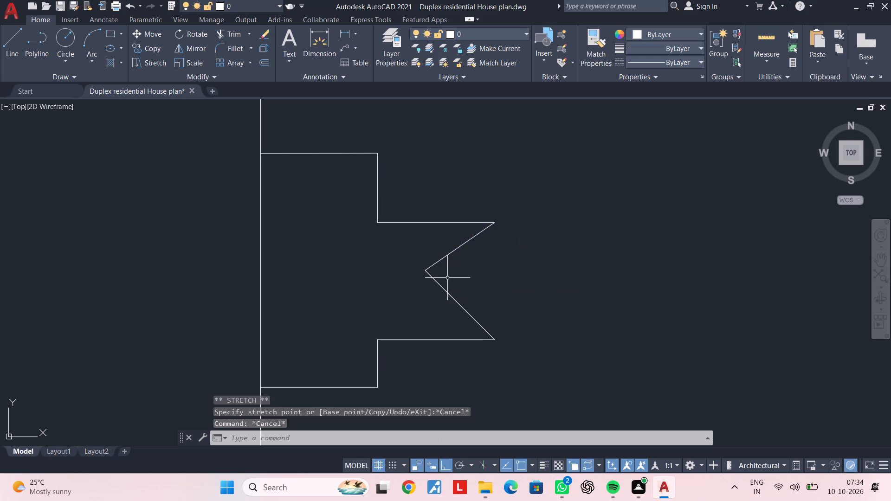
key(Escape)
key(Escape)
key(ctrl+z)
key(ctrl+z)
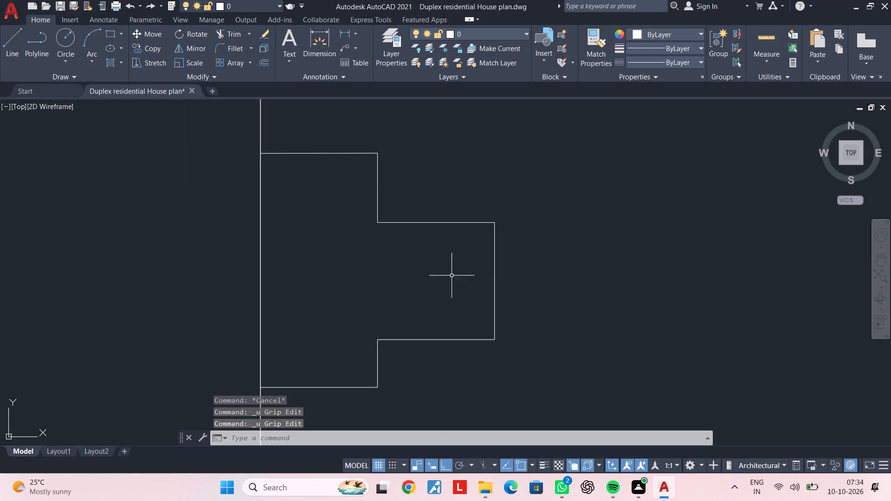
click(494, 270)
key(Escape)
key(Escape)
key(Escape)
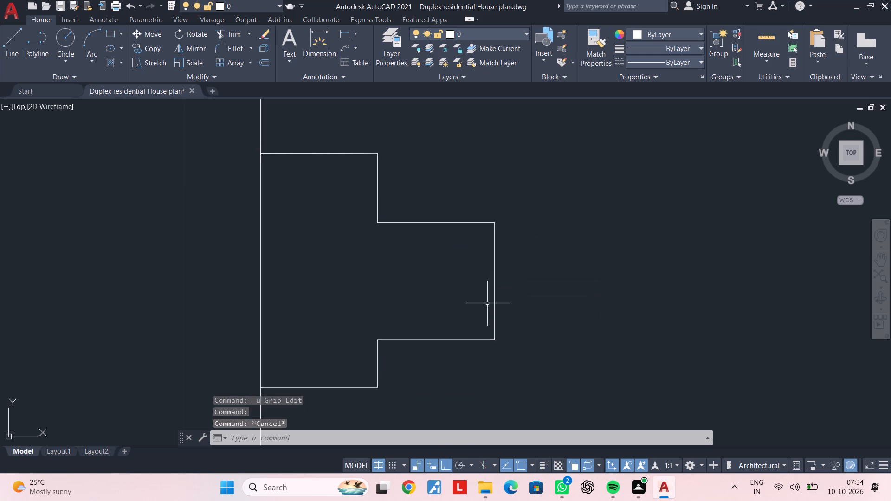
Trim off the profile's inner vertical segment and redraw it as a separate line between the same two corners.
text(tr)
key(space)
click(496, 295)
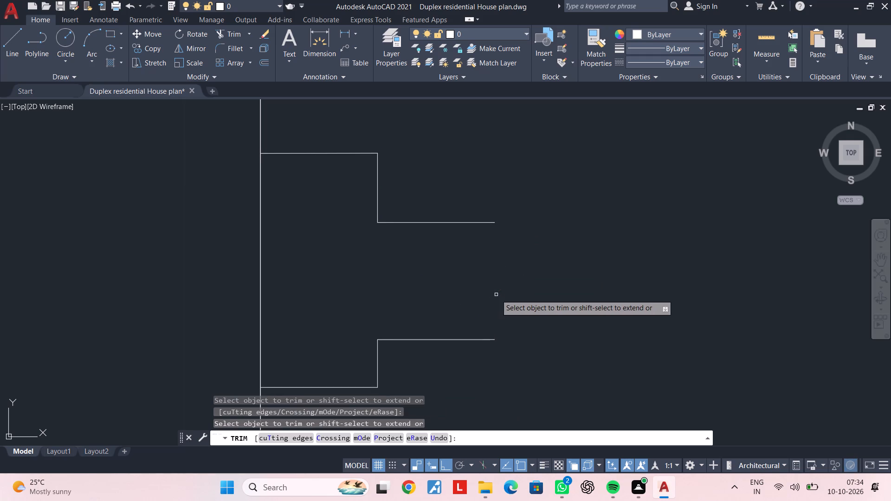
key(Escape)
key(l)
key(space)
click(493, 223)
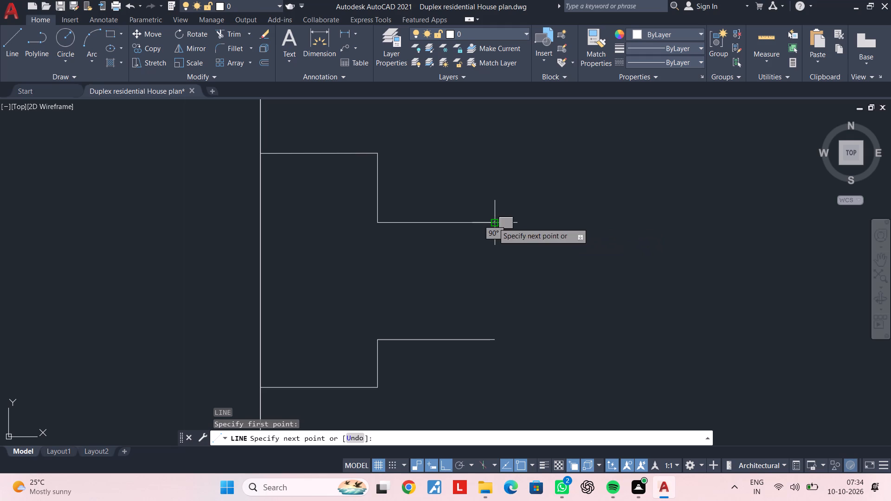
click(492, 341)
key(Escape)
key(Escape)
Shift the new vertical line about 1/2" toward the opening's left edge and trim the horizontal ends projecting past it.
click(494, 282)
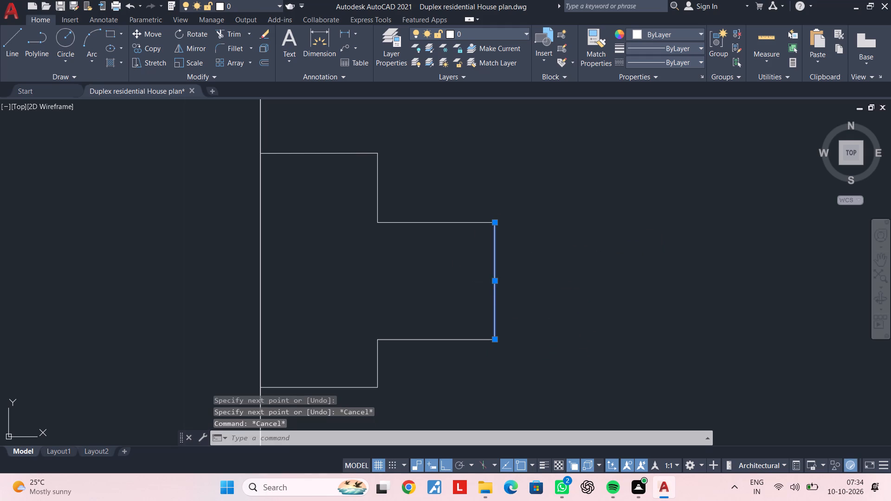
click(492, 279)
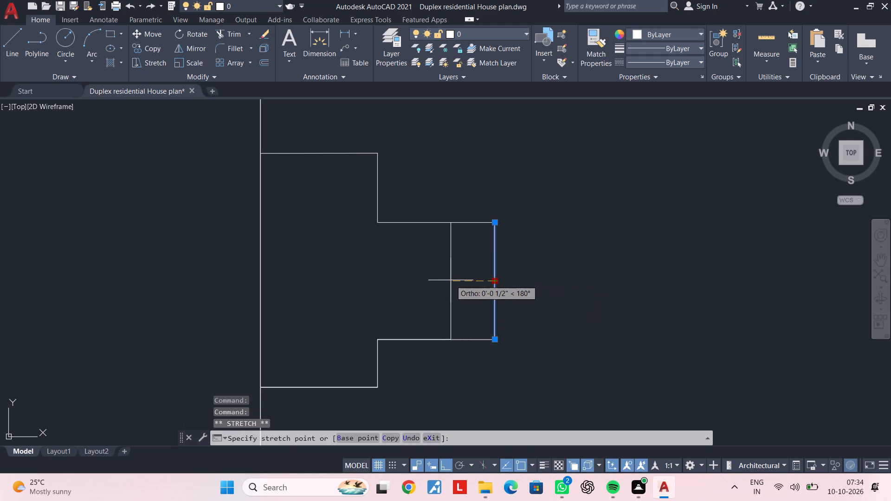
click(451, 280)
key(Escape)
key(Escape)
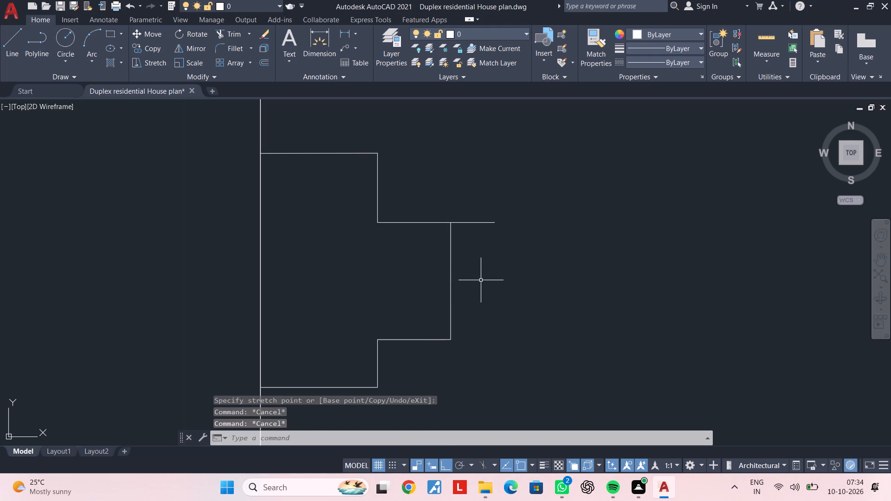
text(tr)
key(space)
drag(481, 280, 484, 273)
click(481, 216)
key(Escape)
Mirror the stepped frame profile about the opening's vertical midline onto its right edge, keeping the source objects.
scroll(493, 241, down, 2)
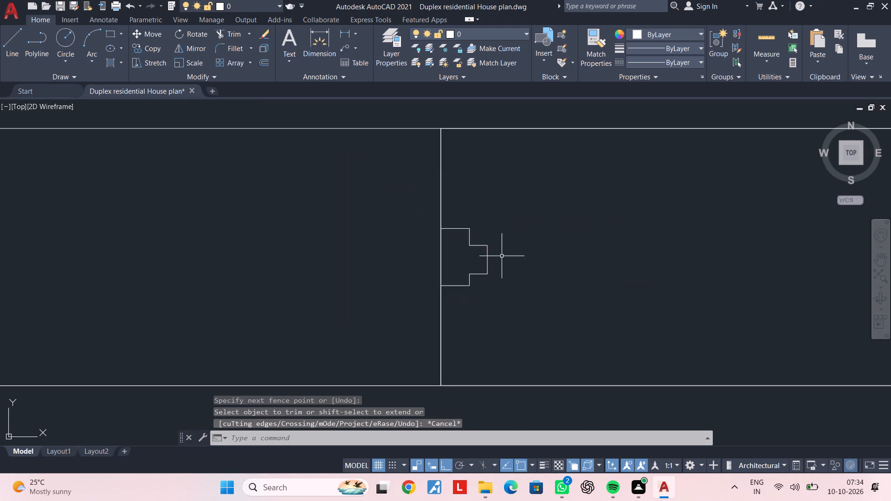
scroll(502, 257, down, 2)
middle_drag(503, 257, 378, 260)
scroll(400, 271, down, 2)
middle_drag(400, 272, 341, 278)
scroll(339, 278, up, 4)
click(275, 190)
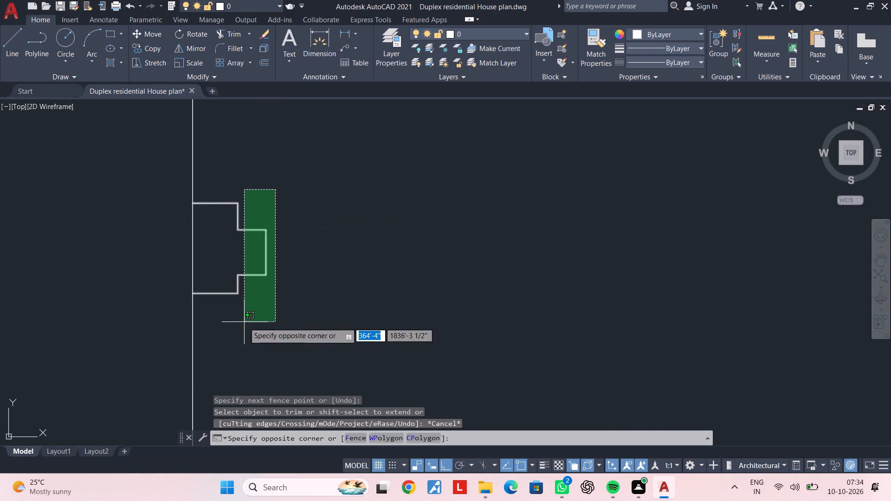
click(244, 323)
text(mi)
key(space)
scroll(415, 298, down, 4)
middle_drag(472, 292, 376, 291)
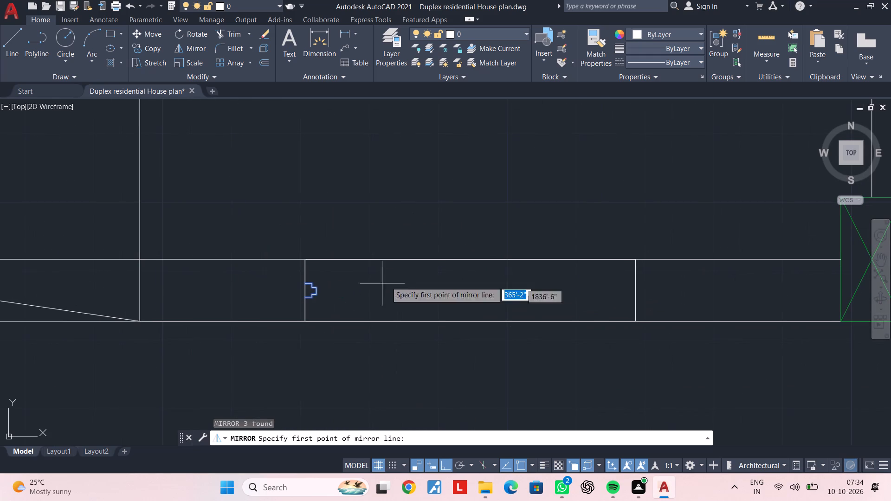
click(473, 260)
click(471, 322)
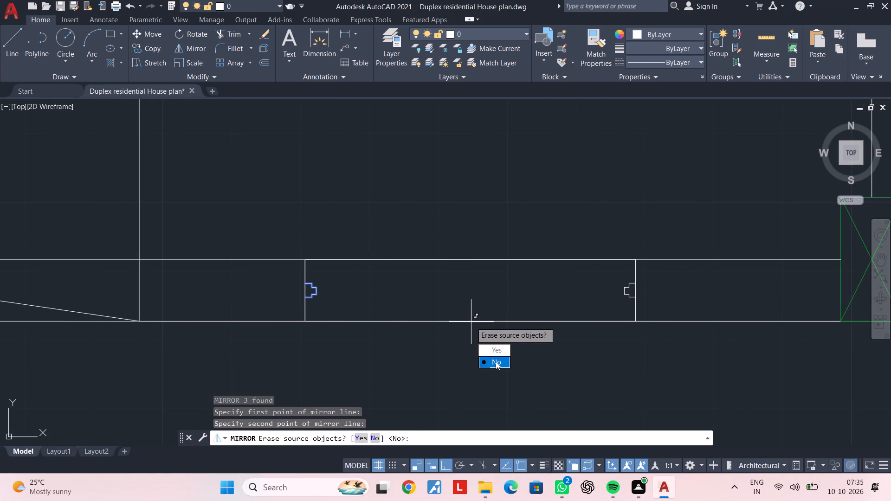
drag(496, 362, 471, 322)
key(Escape)
key(Escape)
Draw a horizontal line across the opening joining the upper inner corners of the two frame profiles.
key(l)
key(space)
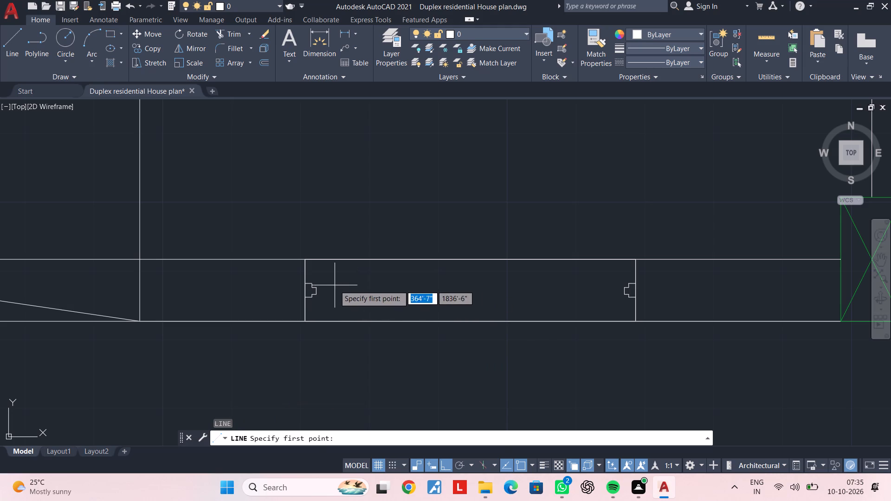
scroll(327, 286, up, 4)
scroll(276, 296, up, 2)
click(244, 273)
scroll(670, 272, down, 4)
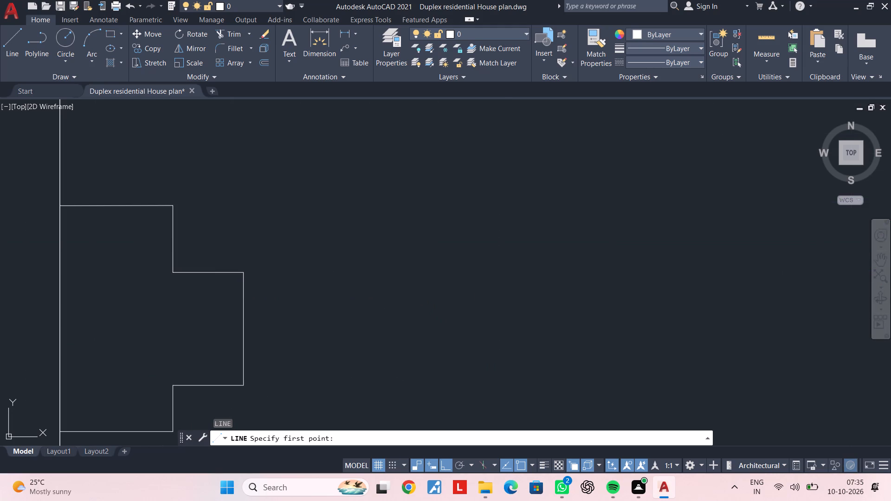
scroll(725, 260, down, 4)
middle_drag(736, 260, 412, 257)
middle_drag(634, 257, 281, 263)
middle_drag(579, 263, 416, 263)
scroll(577, 265, up, 2)
click(588, 265)
key(Escape)
Draw a second horizontal line, about 3'-9" long, joining the lower inner corners of the two frame profiles.
scroll(315, 283, down, 3)
middle_drag(406, 283, 521, 283)
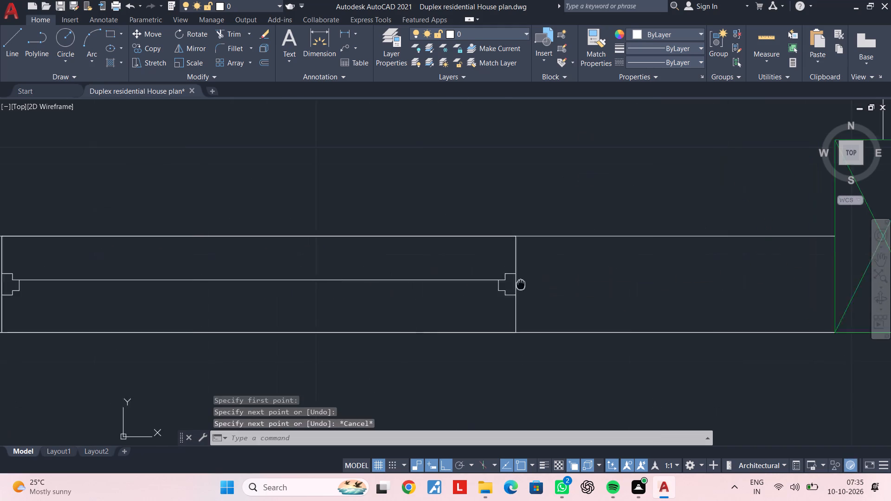
middle_drag(521, 283, 734, 283)
middle_drag(409, 278, 573, 272)
key(space)
scroll(378, 281, up, 4)
click(378, 265)
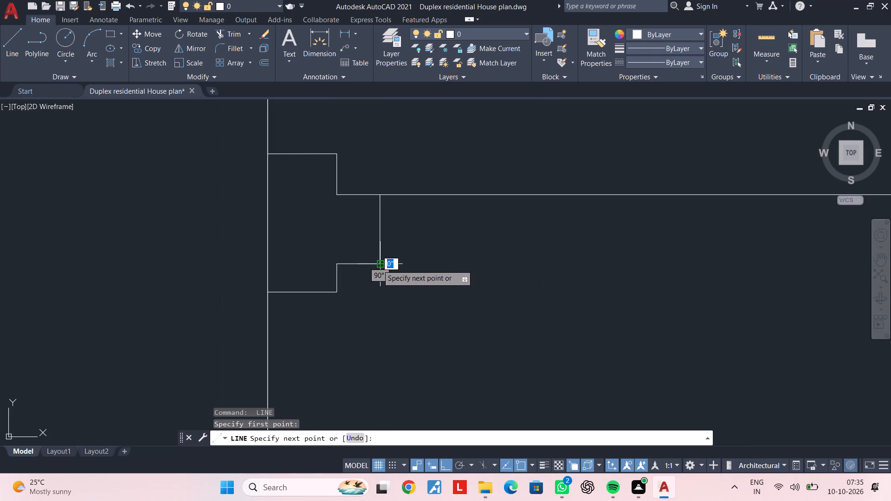
scroll(455, 266, down, 4)
middle_drag(532, 268, 199, 265)
middle_drag(546, 270, 483, 270)
scroll(563, 269, up, 3)
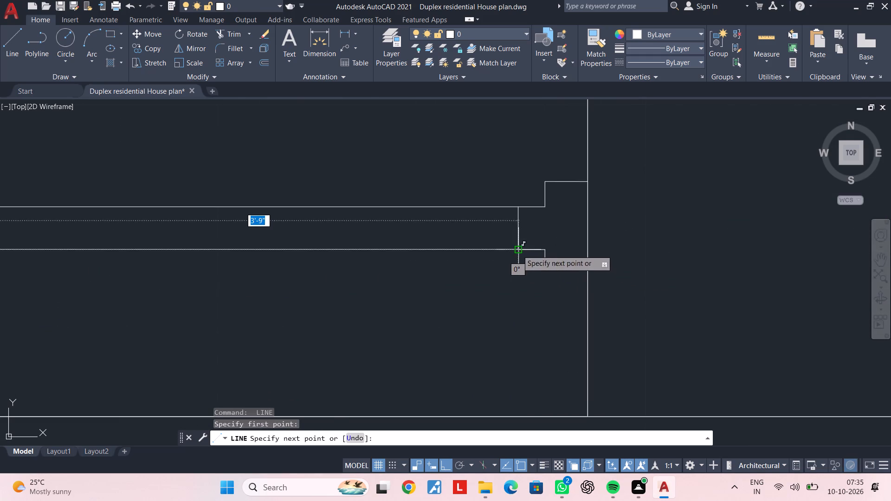
click(517, 250)
key(Escape)
Draw the glass centre line between the midpoints of the two frame profiles' inner vertical edges.
middle_drag(383, 248, 521, 250)
key(Escape)
key(space)
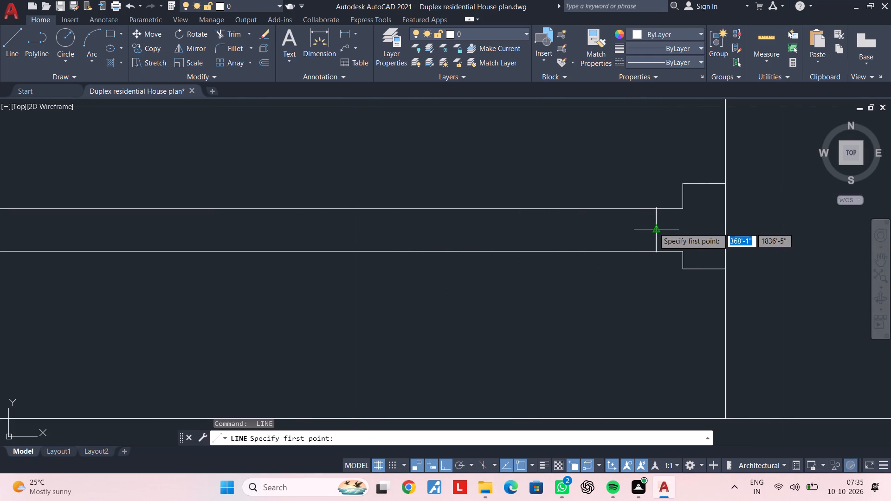
click(654, 228)
scroll(433, 228, down, 2)
middle_drag(484, 231, 819, 239)
middle_drag(433, 231, 745, 238)
scroll(443, 242, up, 2)
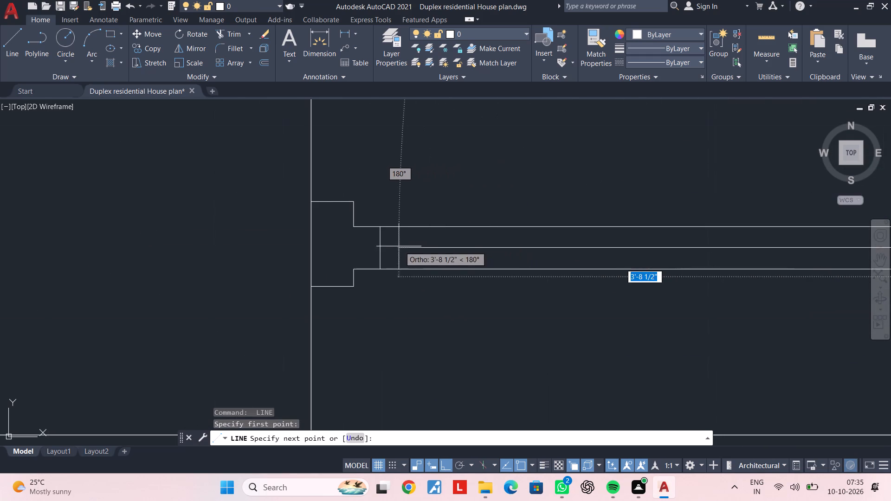
click(375, 248)
key(Escape)
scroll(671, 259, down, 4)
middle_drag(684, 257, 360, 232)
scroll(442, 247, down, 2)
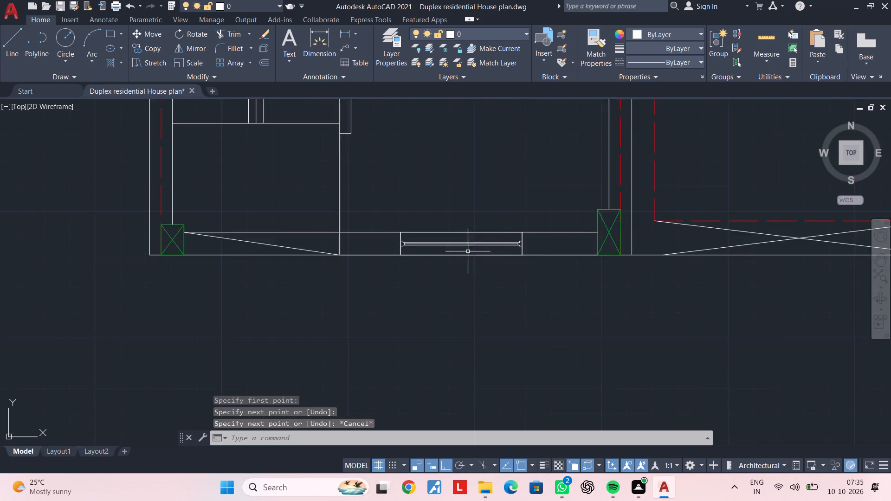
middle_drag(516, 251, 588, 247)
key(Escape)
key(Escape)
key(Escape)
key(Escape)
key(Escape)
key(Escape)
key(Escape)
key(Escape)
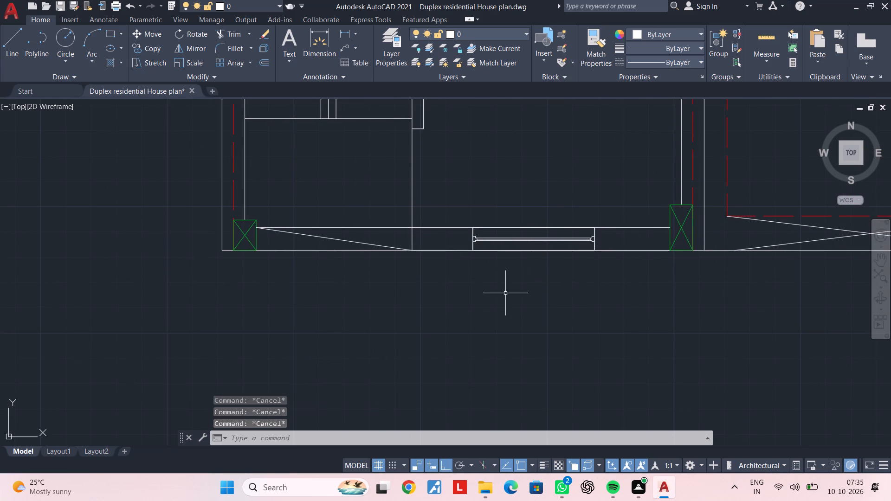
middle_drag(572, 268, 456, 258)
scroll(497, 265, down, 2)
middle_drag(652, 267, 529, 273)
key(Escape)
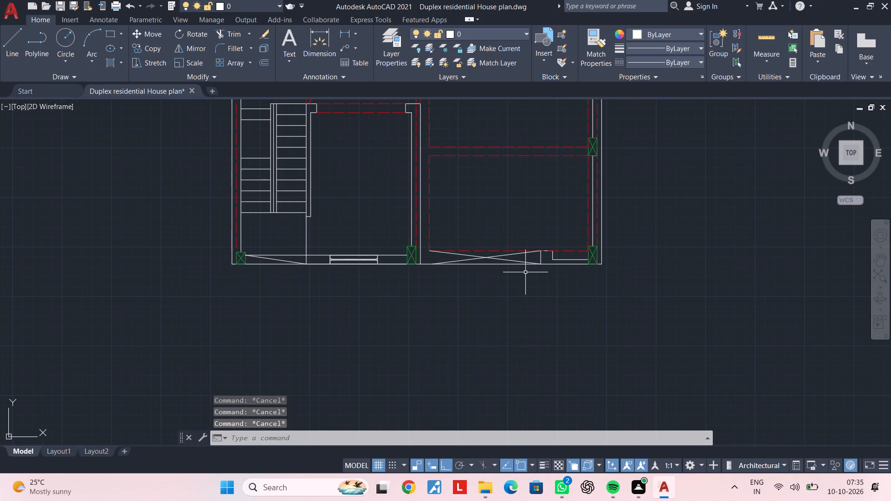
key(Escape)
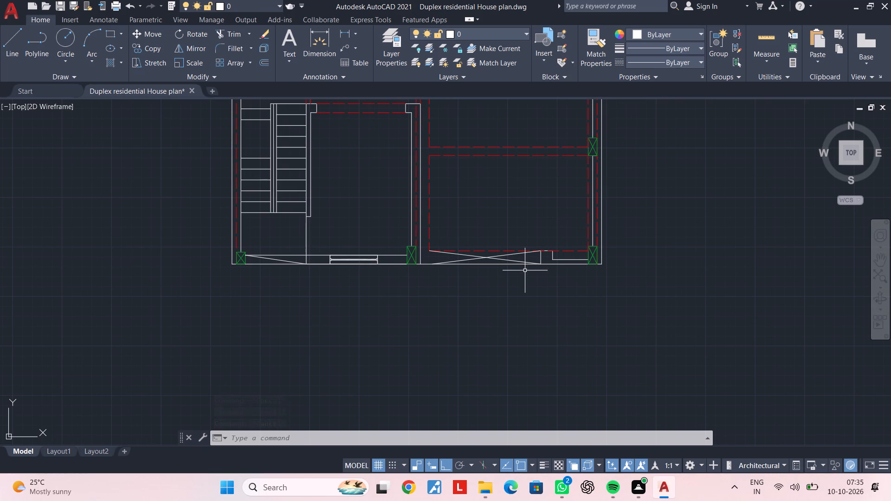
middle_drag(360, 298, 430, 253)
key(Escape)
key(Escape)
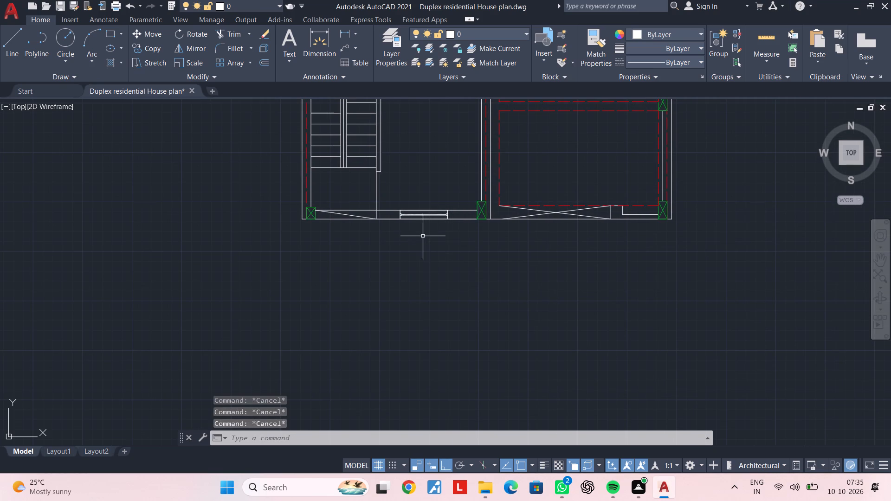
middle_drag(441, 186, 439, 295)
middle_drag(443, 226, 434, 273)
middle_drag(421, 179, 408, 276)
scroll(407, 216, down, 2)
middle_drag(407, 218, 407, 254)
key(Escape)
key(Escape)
Create a new layer named windows.
click(388, 42)
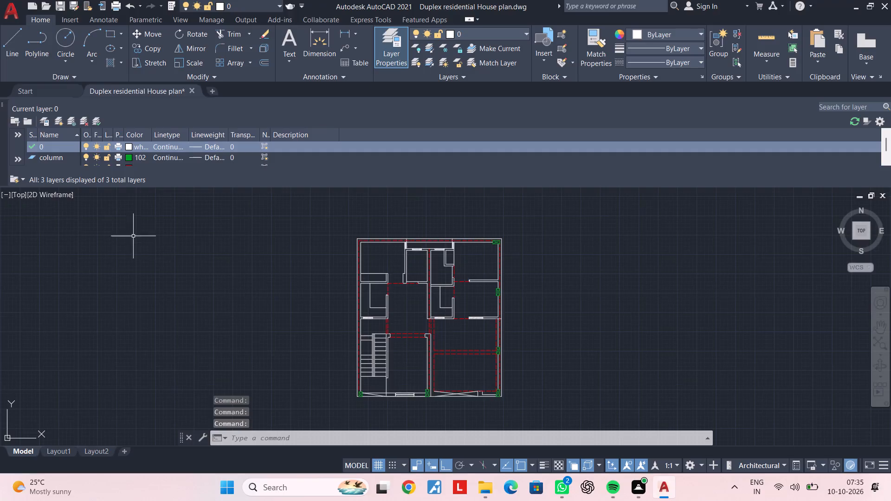
click(61, 123)
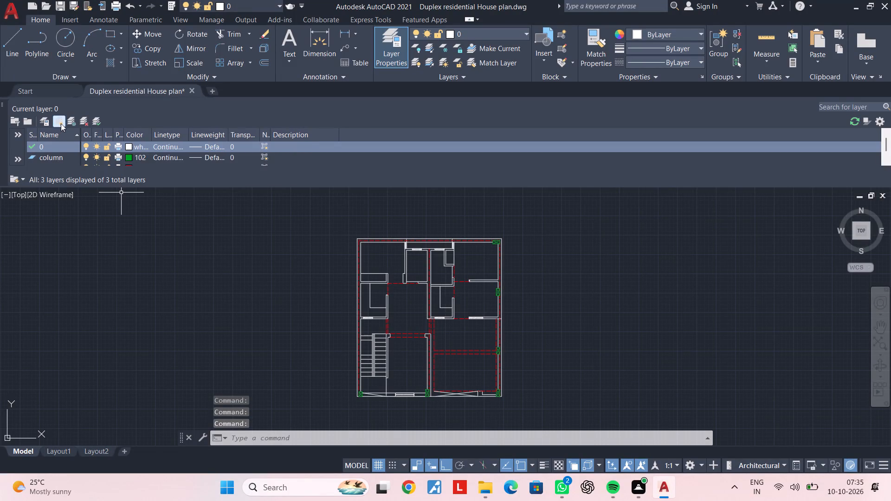
key(BackSpace)
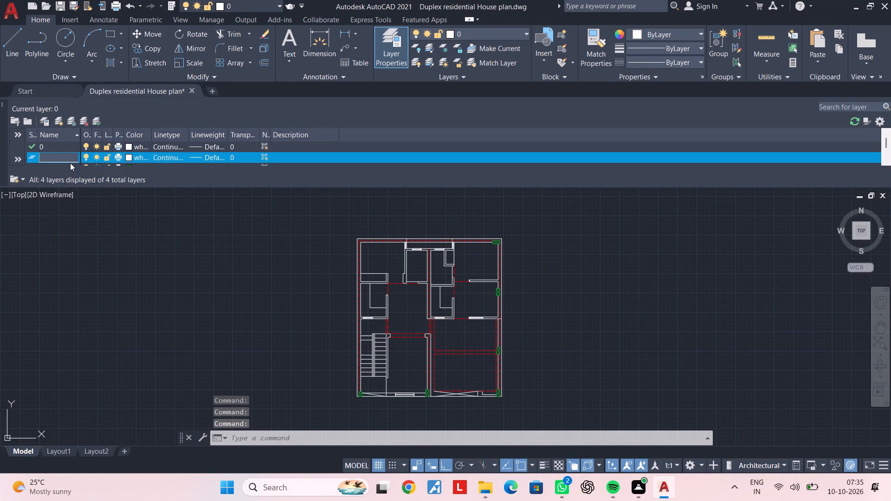
text(wi)
key(n)
text(do)
key(w)
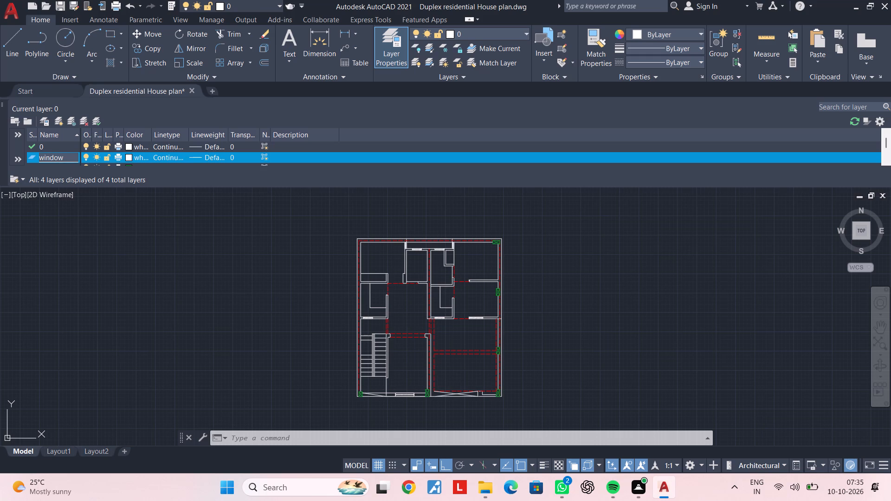
key(s)
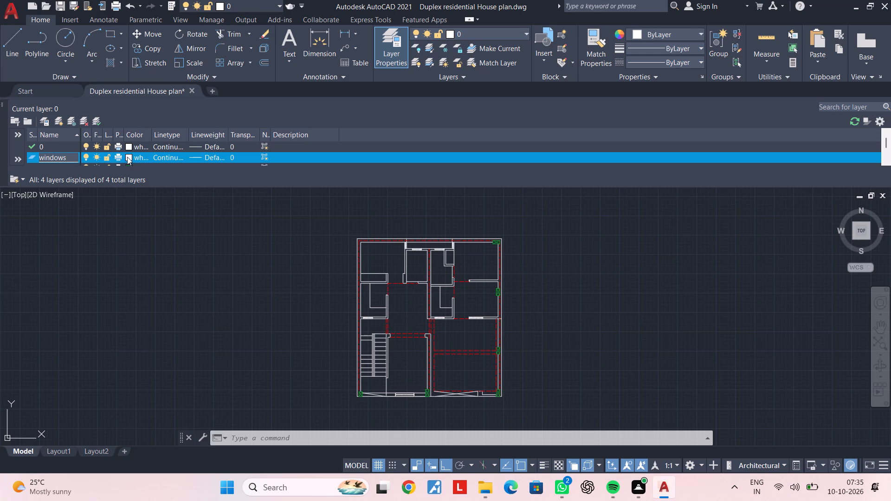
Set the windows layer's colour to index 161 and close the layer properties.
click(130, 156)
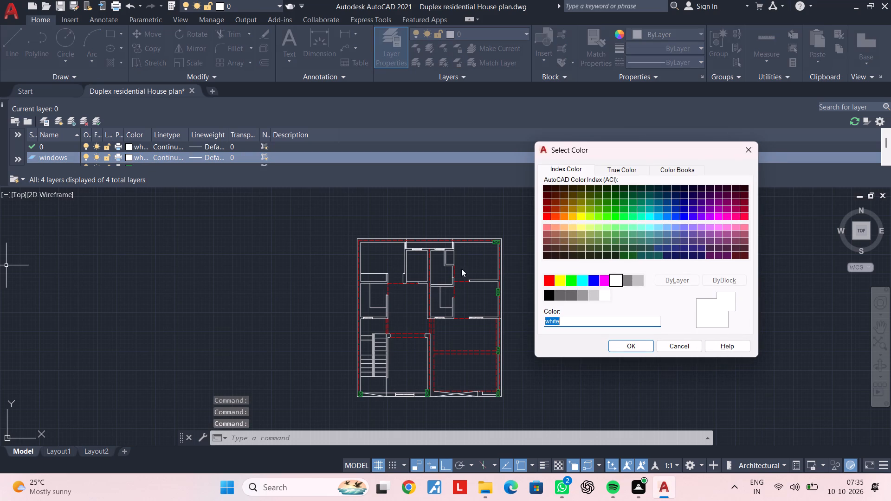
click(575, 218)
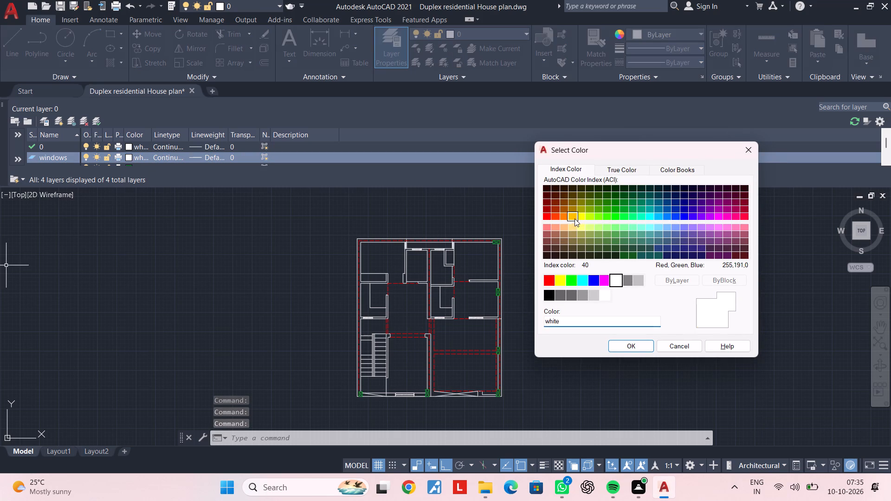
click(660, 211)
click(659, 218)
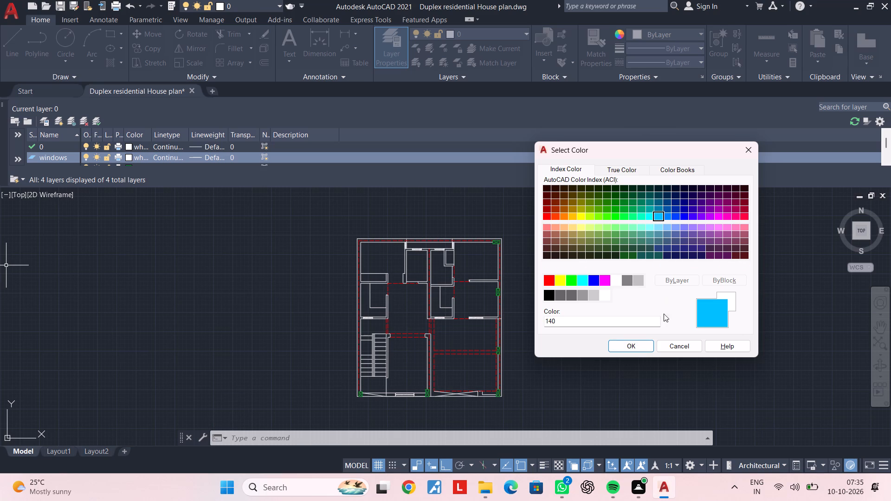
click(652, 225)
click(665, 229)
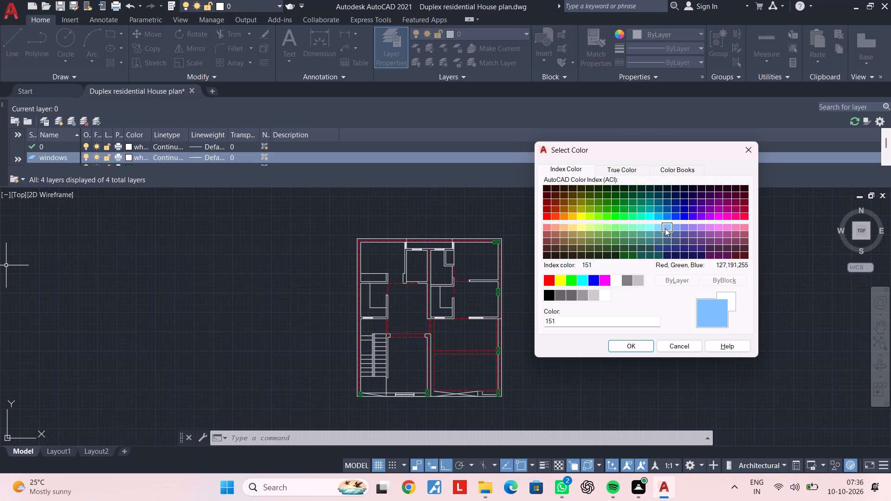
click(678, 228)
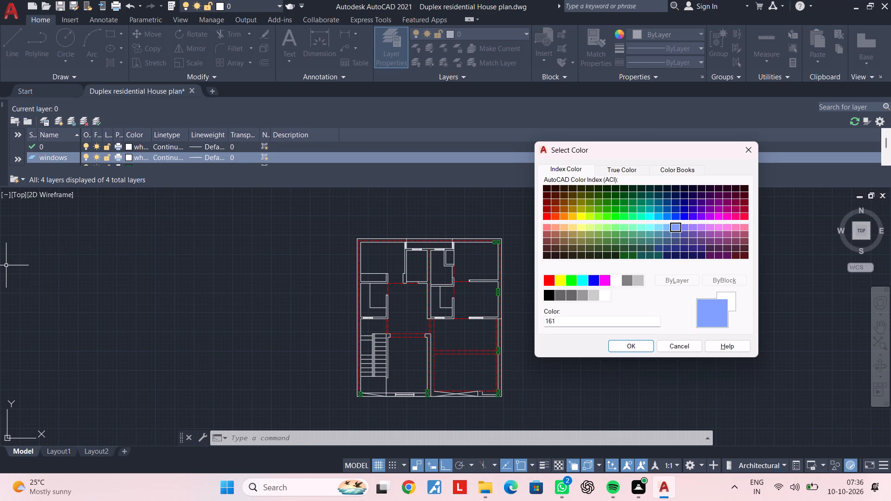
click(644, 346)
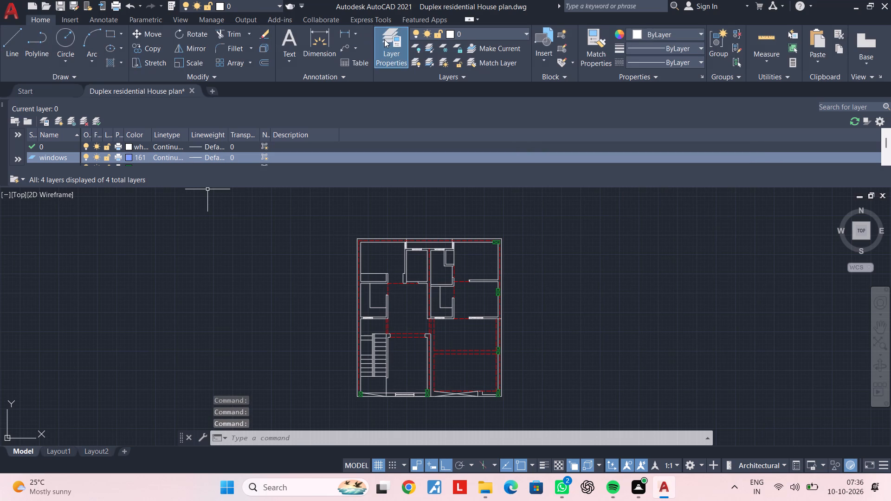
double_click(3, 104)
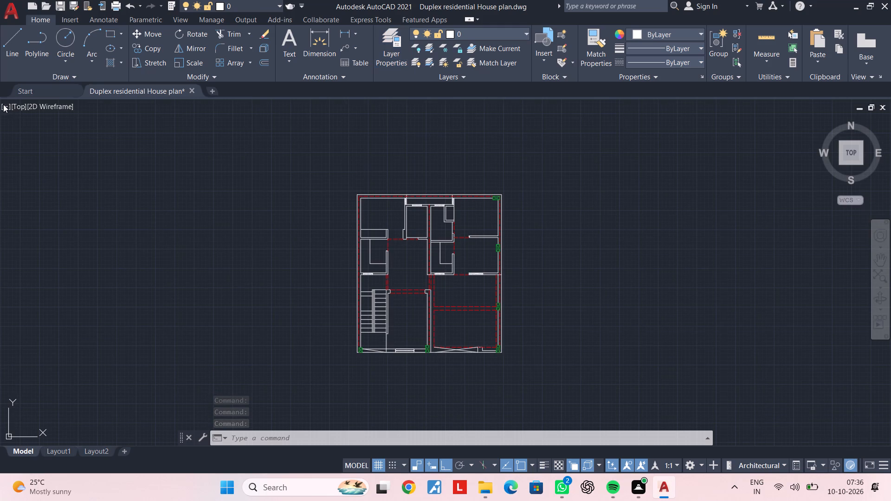
Assign the vertical window at the left end of the narrow space below the top wall to the windows layer.
scroll(416, 206, up, 2)
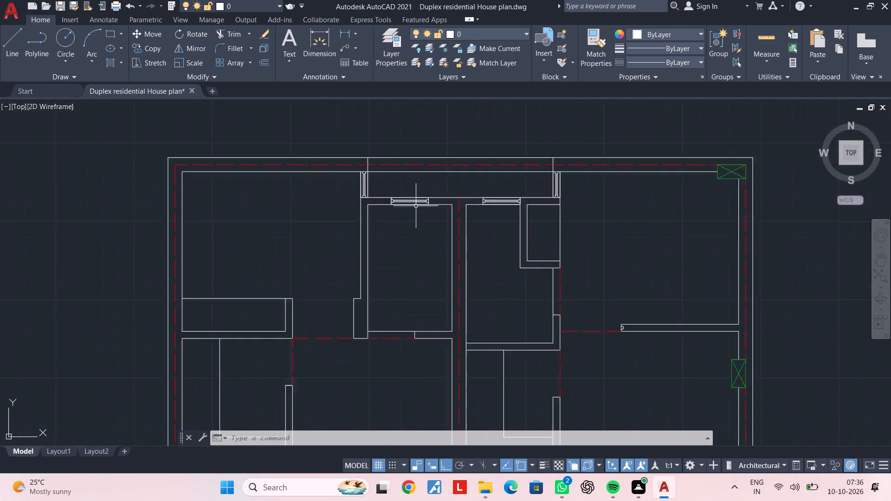
scroll(416, 206, up, 4)
scroll(360, 191, down, 3)
middle_drag(379, 195, 416, 226)
scroll(365, 205, up, 2)
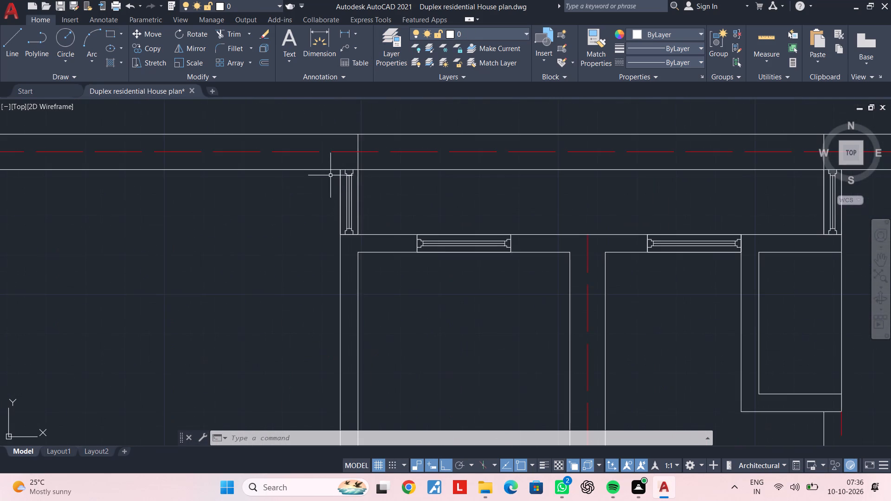
scroll(331, 175, up, 2)
click(334, 144)
click(404, 333)
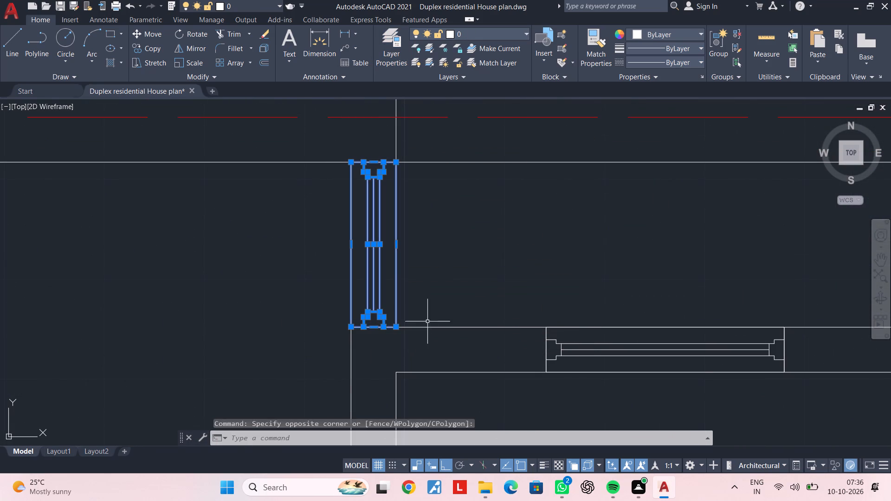
click(525, 32)
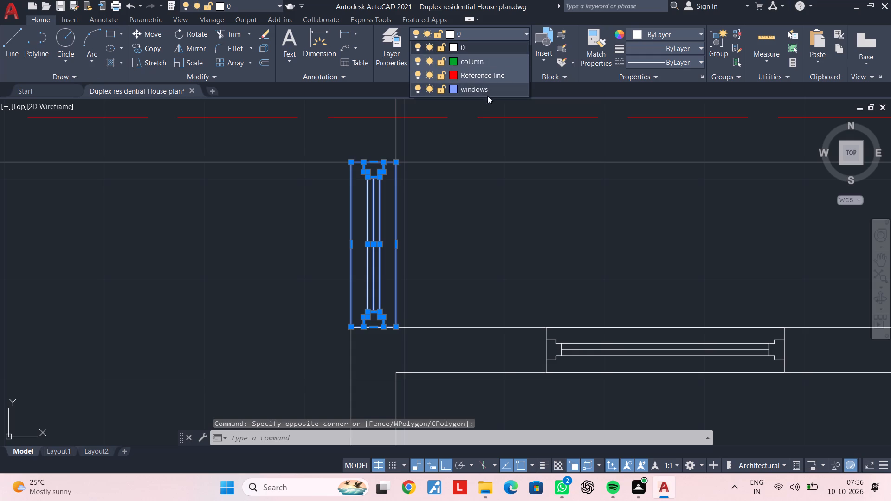
click(485, 88)
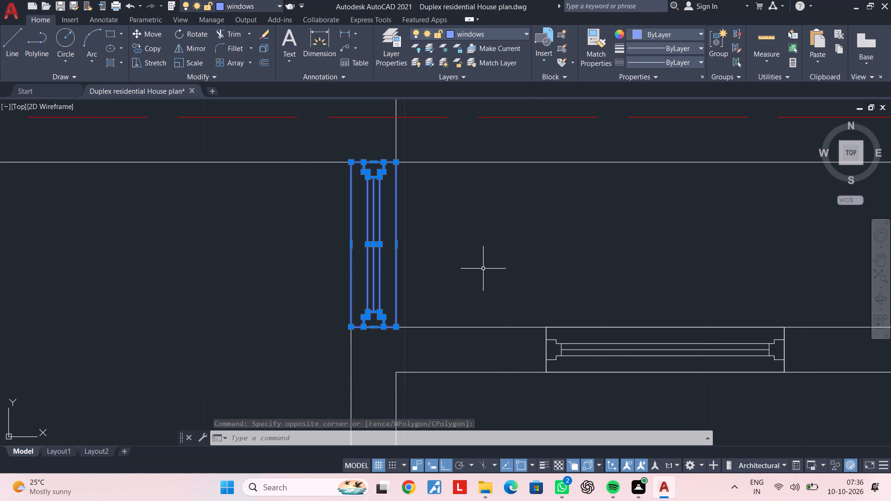
key(Escape)
Make windows the current layer.
scroll(484, 269, down, 3)
middle_drag(488, 268, 359, 264)
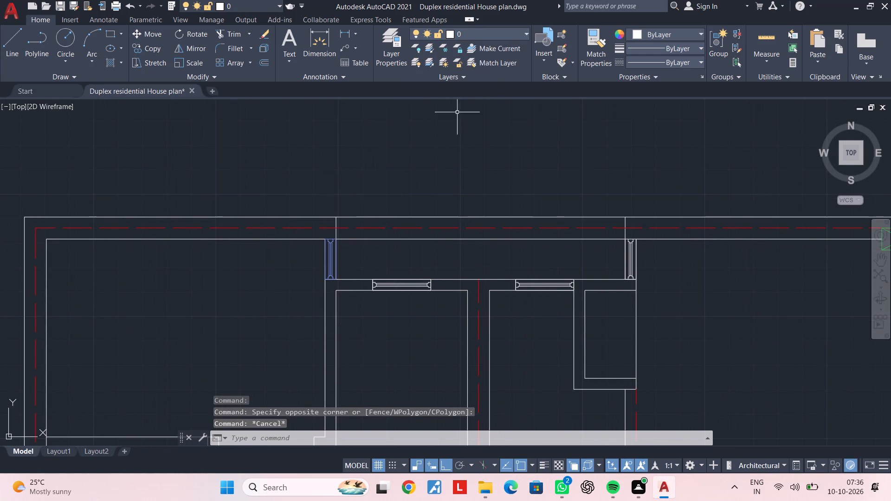
key(Escape)
click(510, 35)
click(448, 89)
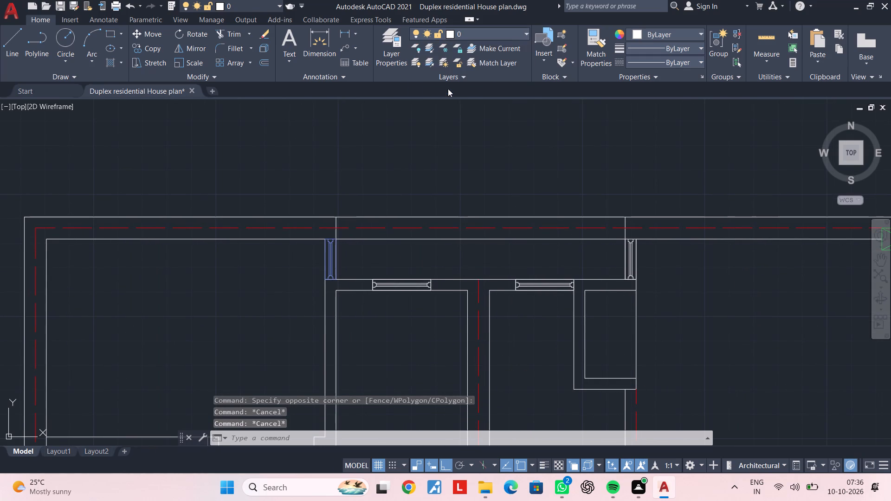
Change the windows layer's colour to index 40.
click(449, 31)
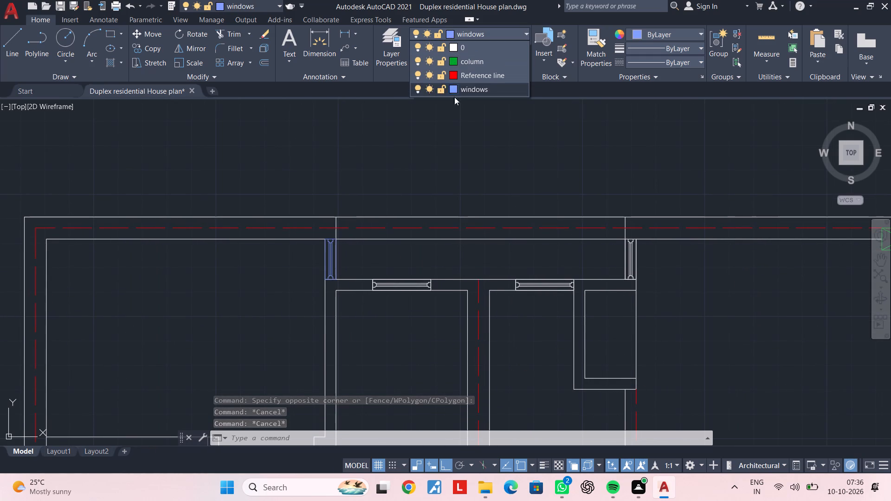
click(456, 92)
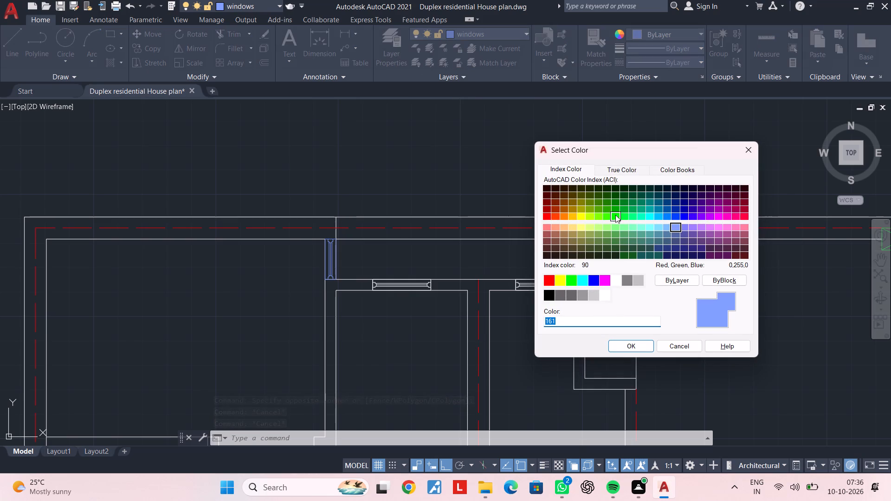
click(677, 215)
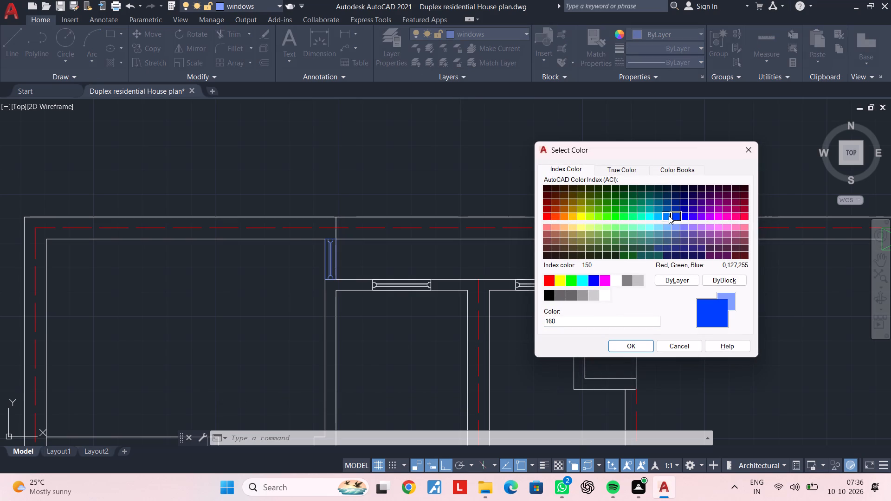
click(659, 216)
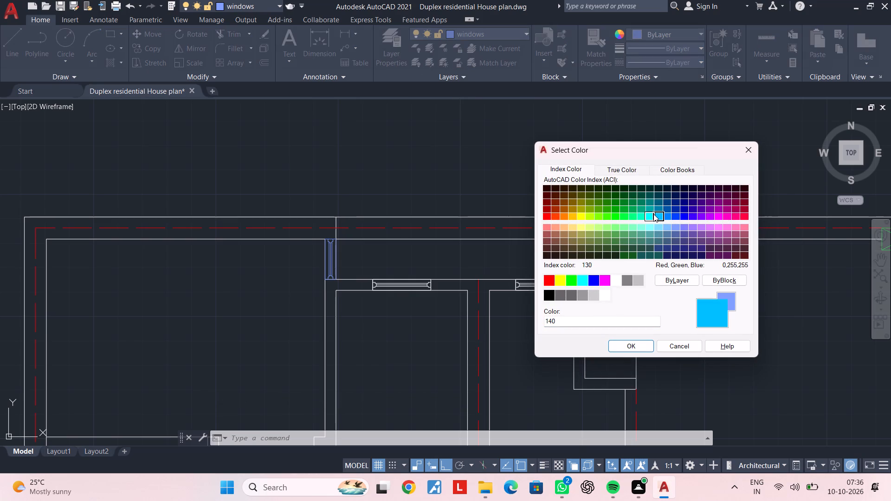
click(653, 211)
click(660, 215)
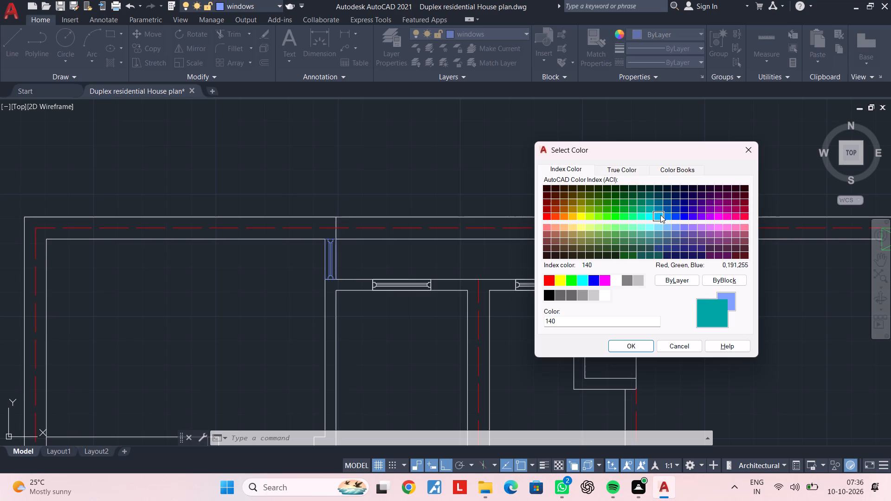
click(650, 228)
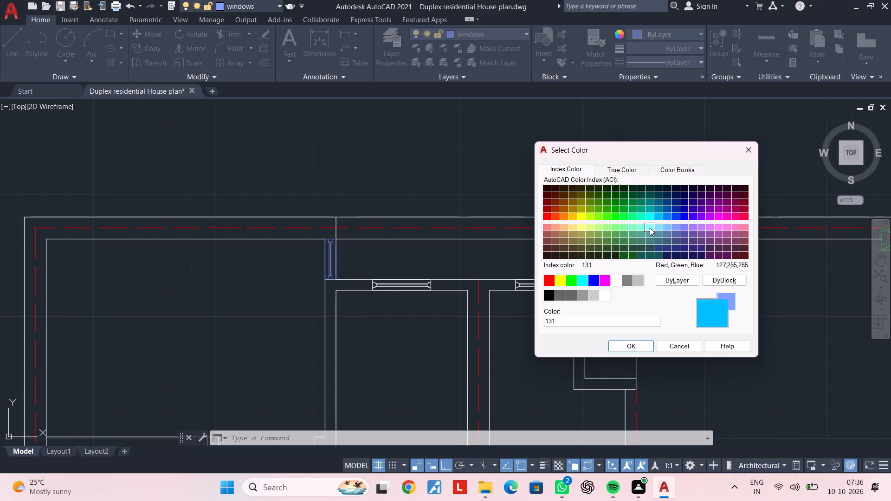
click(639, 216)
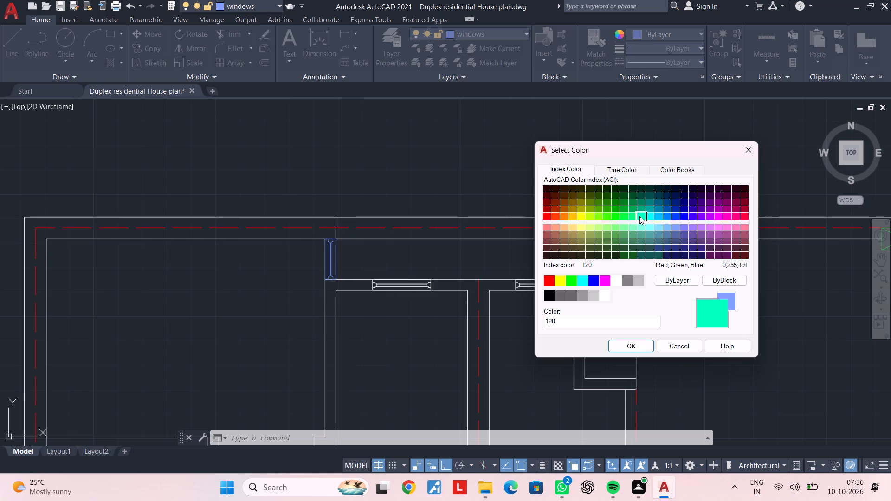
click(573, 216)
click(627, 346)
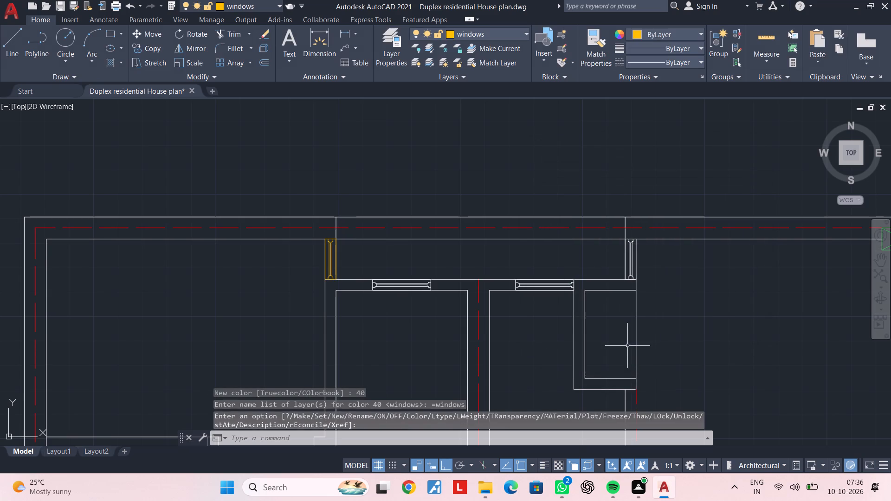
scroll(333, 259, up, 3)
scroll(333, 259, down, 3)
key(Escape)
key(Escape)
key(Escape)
Change the windows layer's colour to index 140.
middle_drag(346, 261, 354, 246)
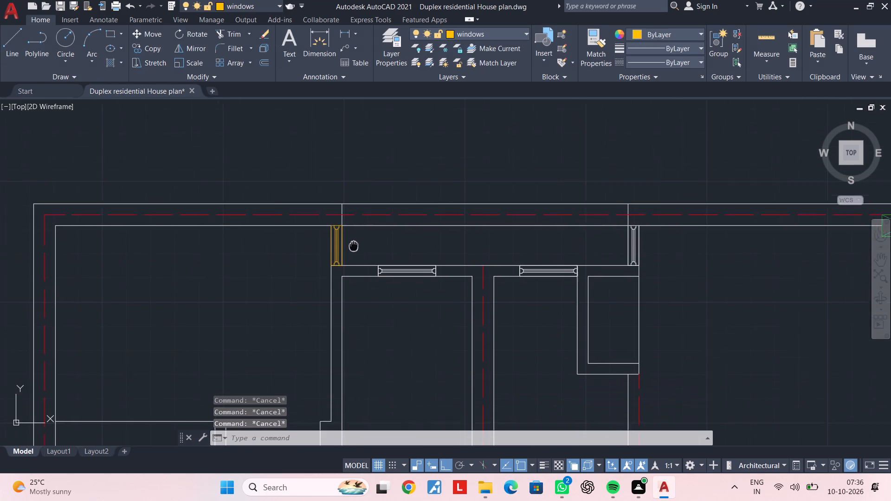
middle_drag(354, 246, 358, 231)
key(Escape)
key(Escape)
click(331, 206)
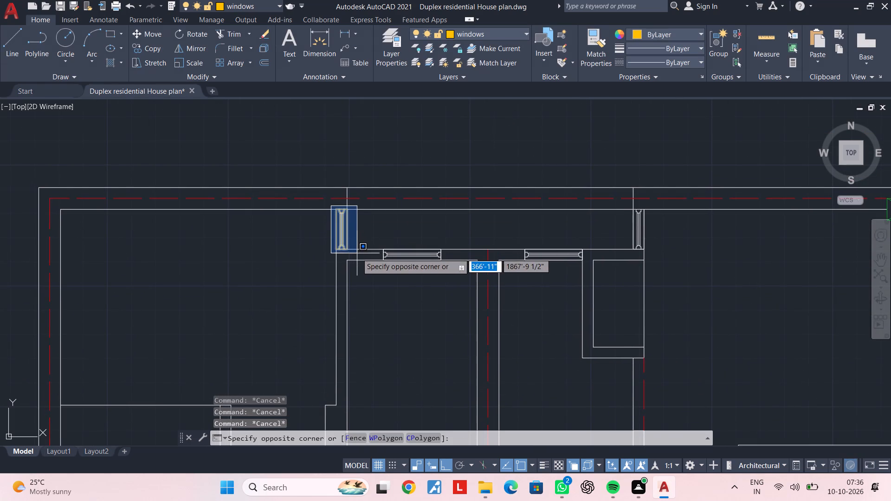
click(357, 253)
click(470, 31)
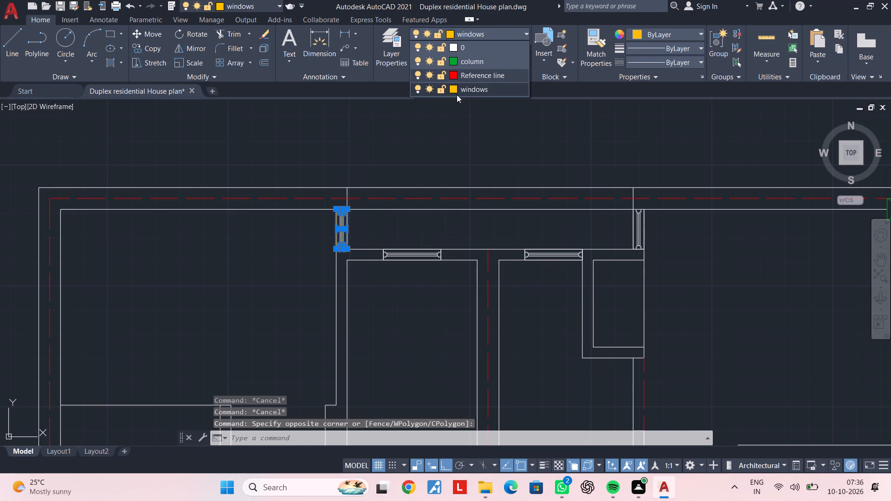
click(453, 90)
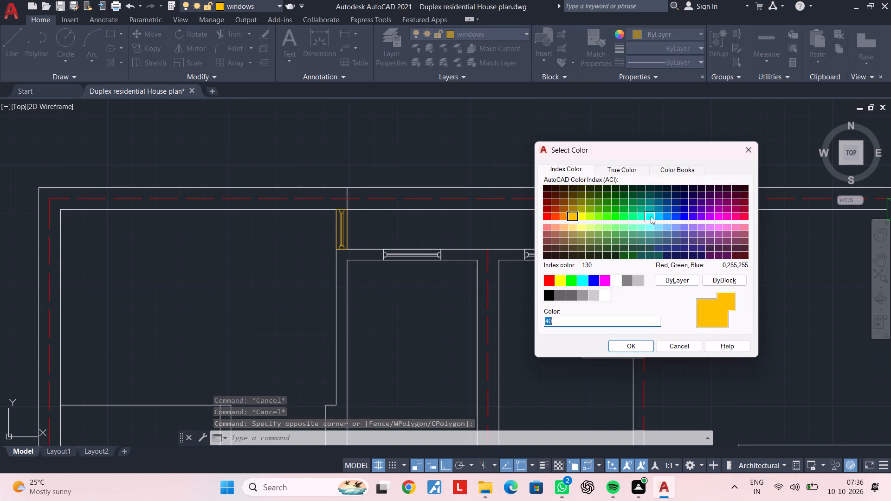
click(657, 216)
click(640, 341)
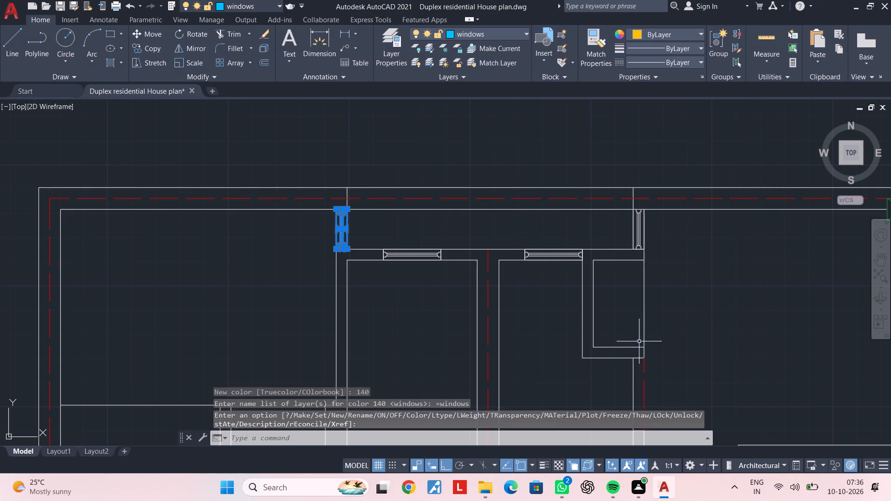
key(Escape)
key(Escape)
Match the vertical window's properties onto the outline, glass lines and both frame profiles of the left horizontal window below the top wall.
scroll(345, 229, up, 4)
scroll(345, 229, down, 4)
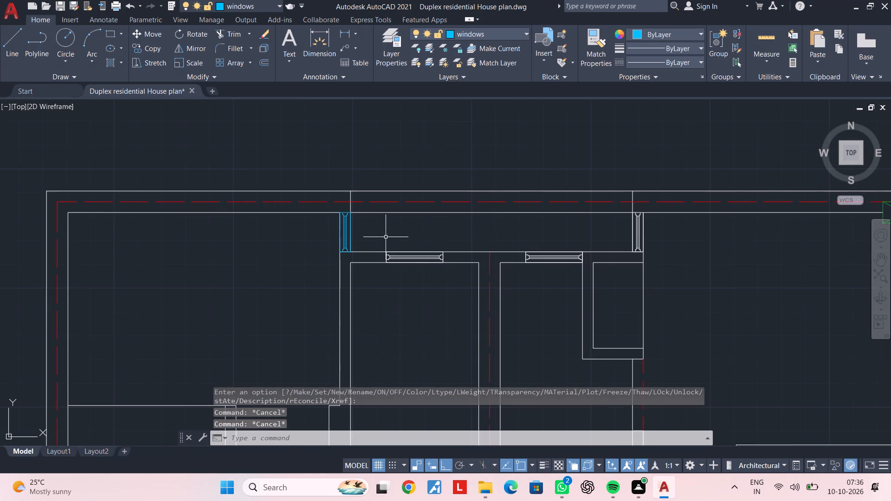
middle_drag(418, 238, 399, 239)
key(Escape)
key(Escape)
text(ma)
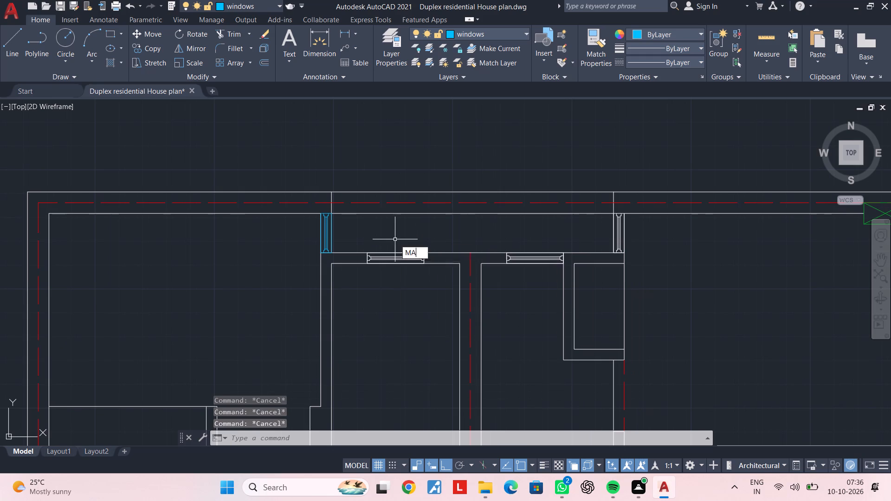
key(space)
scroll(327, 239, up, 2)
click(323, 233)
scroll(476, 297, up, 2)
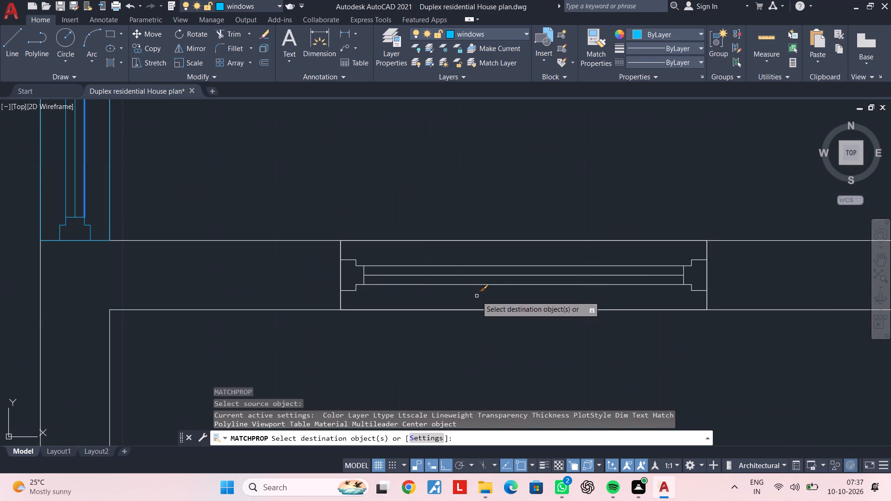
click(485, 299)
click(471, 261)
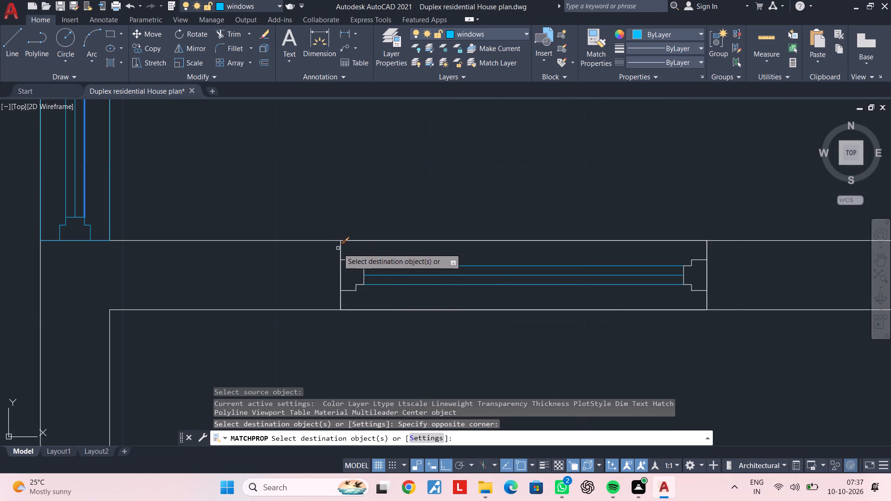
click(339, 248)
click(375, 287)
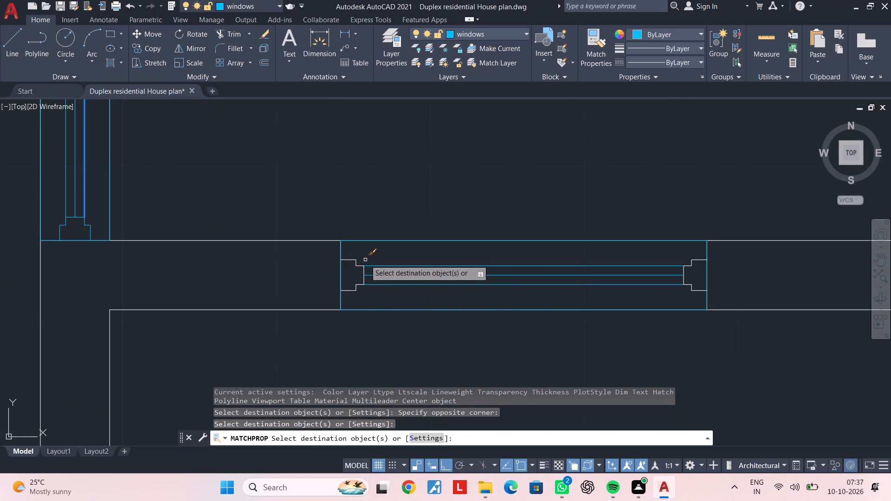
click(365, 257)
click(358, 285)
middle_drag(560, 277, 483, 288)
scroll(626, 278, up, 2)
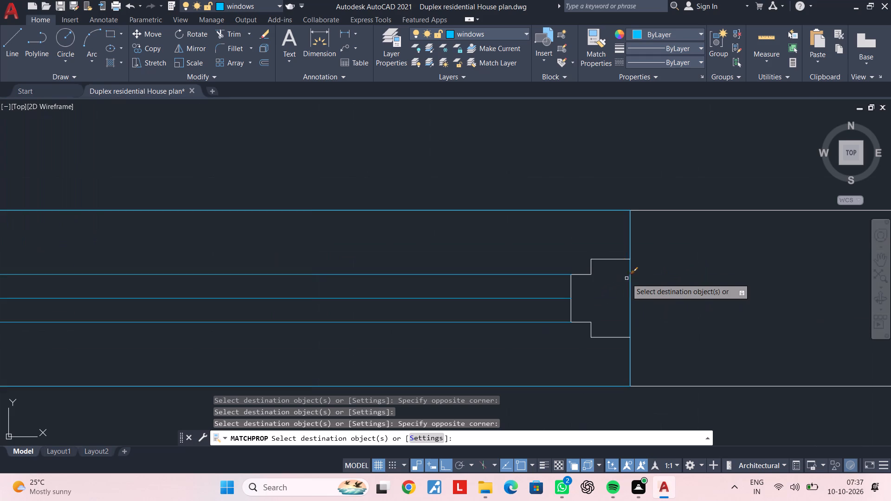
click(607, 250)
click(565, 327)
Match the windows-layer properties onto the frame profiles, glass lines and outline of the right horizontal window below the top wall.
scroll(565, 327, down, 5)
middle_drag(564, 319, 545, 266)
scroll(544, 265, up, 1)
middle_drag(781, 271, 520, 268)
scroll(520, 268, up, 3)
click(510, 253)
click(454, 316)
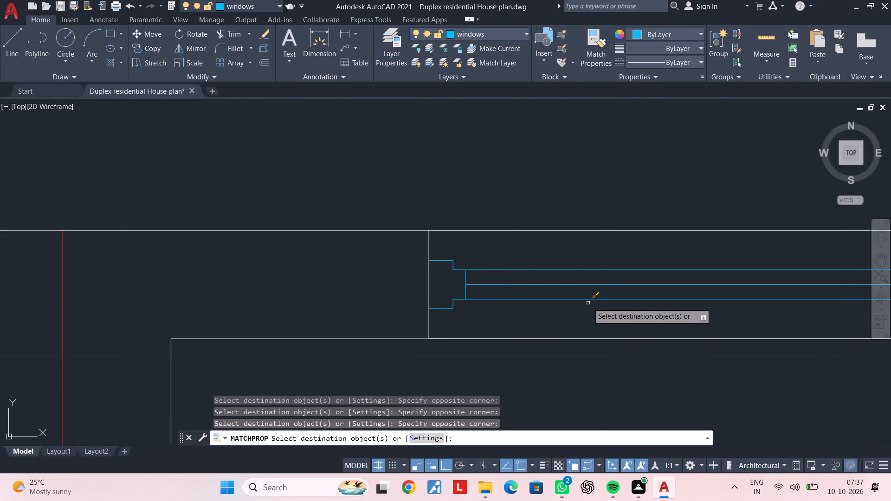
scroll(598, 302, down, 3)
middle_drag(605, 302, 500, 297)
scroll(576, 289, up, 3)
click(642, 276)
click(604, 316)
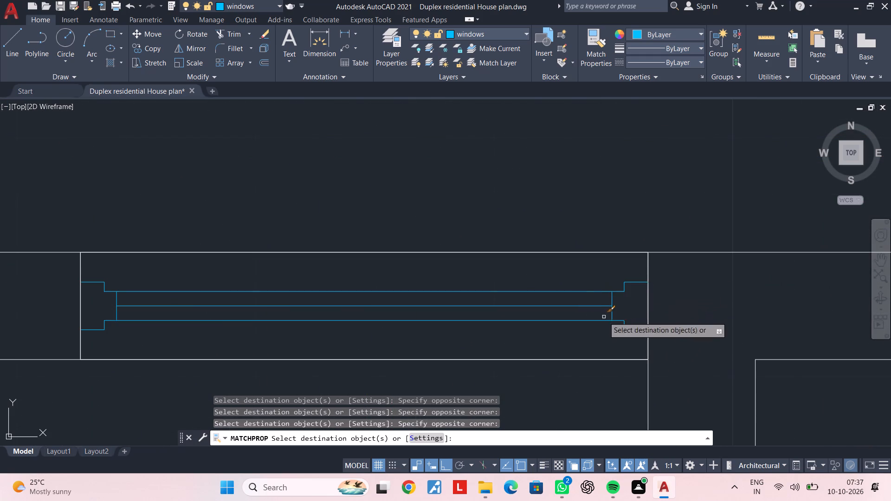
click(632, 251)
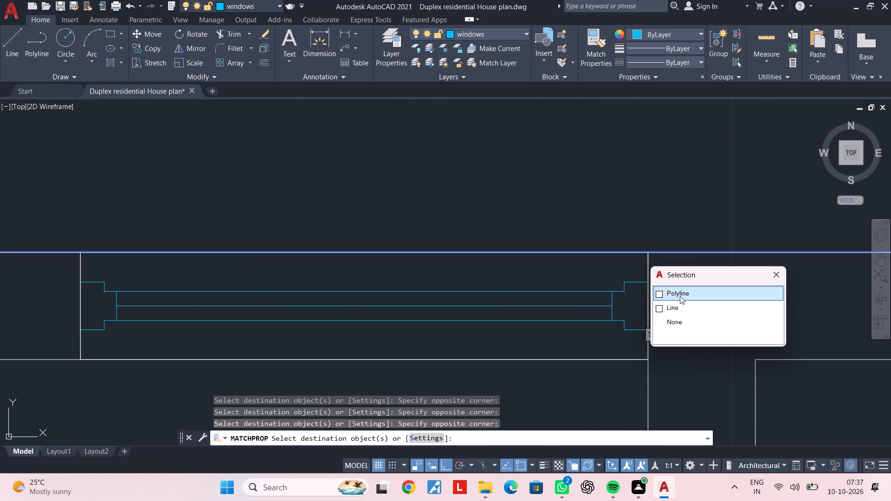
click(680, 294)
Match the same properties onto the outline, glass lines and both frame profiles of the vertical window at the right end of that recess.
scroll(666, 309, down, 3)
middle_drag(667, 314, 620, 232)
middle_drag(738, 186, 670, 264)
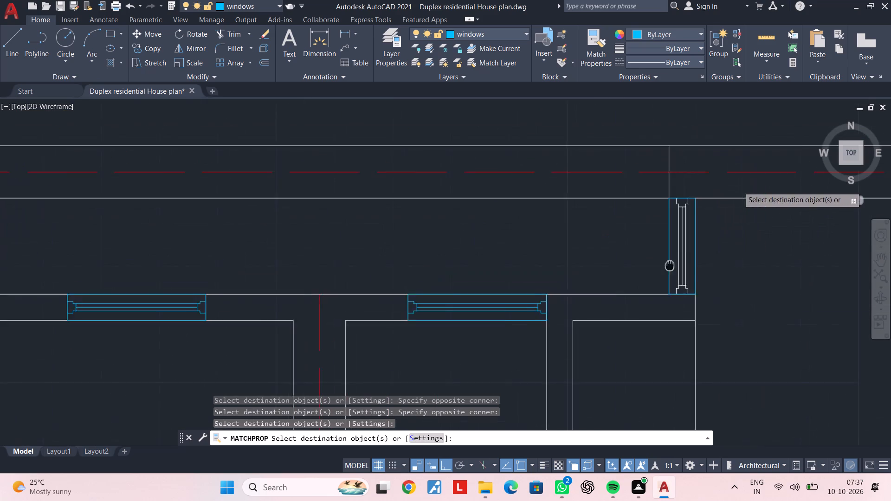
scroll(669, 264, up, 2)
click(663, 260)
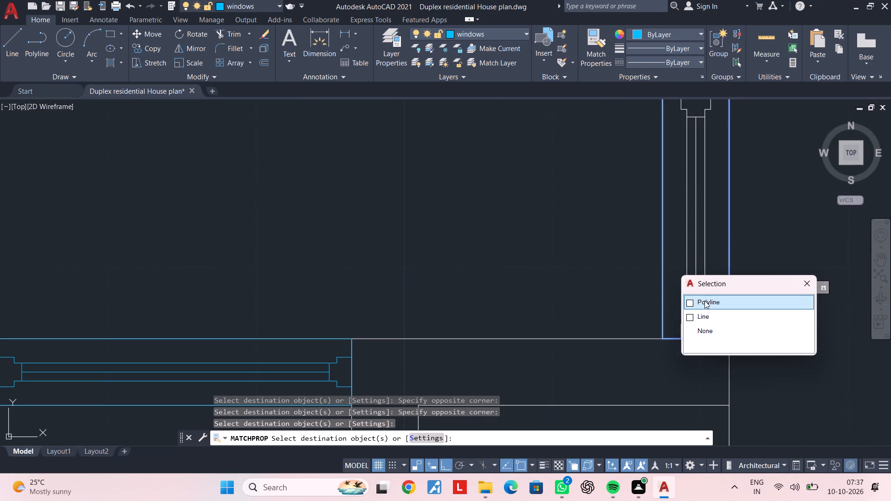
click(704, 301)
click(726, 256)
click(677, 275)
click(715, 317)
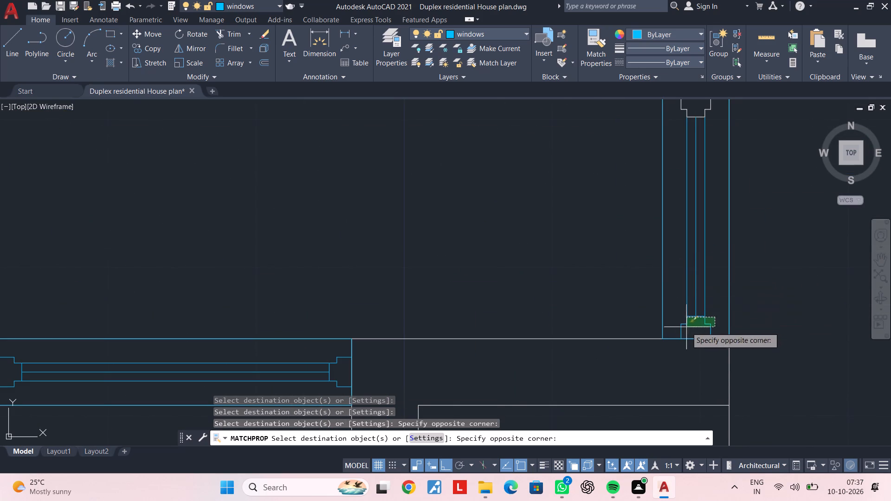
click(685, 328)
middle_drag(705, 231, 682, 330)
click(686, 203)
scroll(655, 276, down, 2)
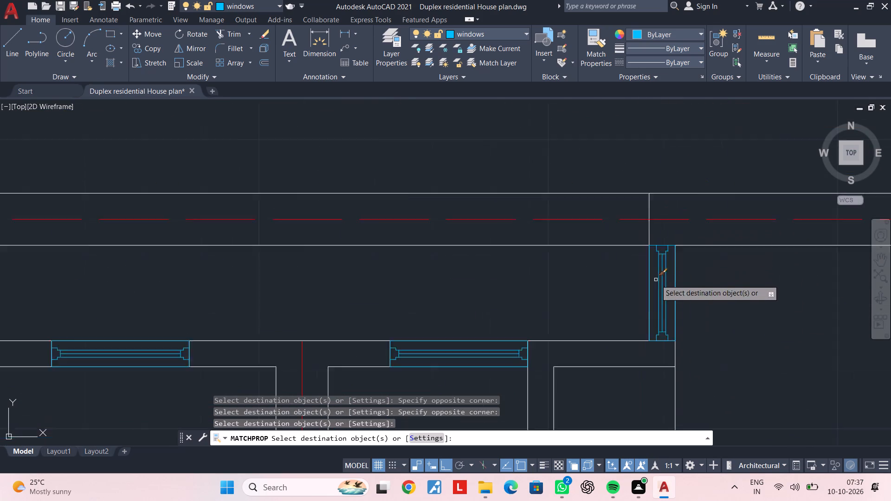
Match the same properties onto the outline, glass lines and both frames of the middle window in the mid-plan cross wall.
scroll(656, 280, down, 1)
middle_drag(656, 280, 669, 148)
scroll(649, 320, down, 3)
middle_drag(649, 321, 668, 189)
middle_drag(651, 272, 651, 184)
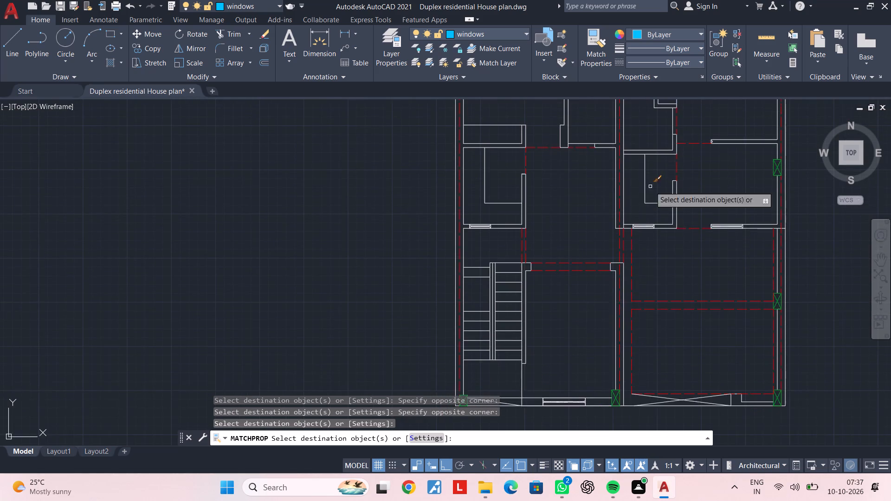
scroll(646, 238, up, 3)
scroll(665, 167, up, 2)
scroll(663, 221, up, 1)
click(687, 203)
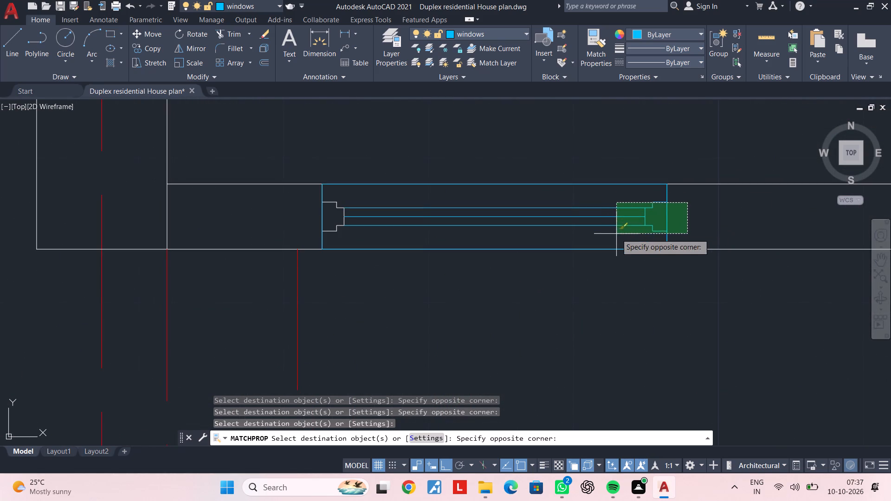
click(582, 241)
middle_drag(556, 235, 710, 235)
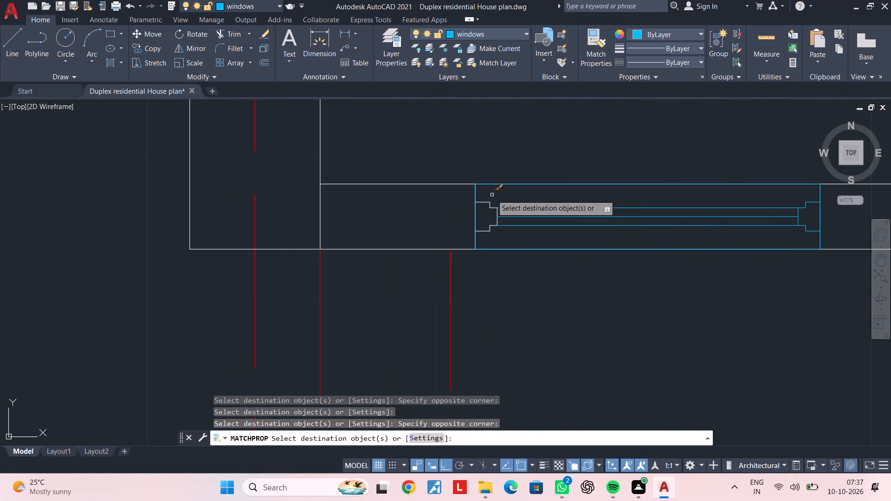
click(492, 195)
click(487, 212)
Match the same properties onto the outline, glass lines and both frames of the right-hand room's window in the mid-plan cross wall.
scroll(559, 219, down, 2)
middle_drag(564, 220, 360, 219)
middle_drag(652, 219, 232, 235)
scroll(610, 234, up, 2)
click(618, 227)
click(510, 245)
scroll(417, 250, down, 1)
middle_drag(427, 250, 675, 240)
scroll(603, 228, up, 2)
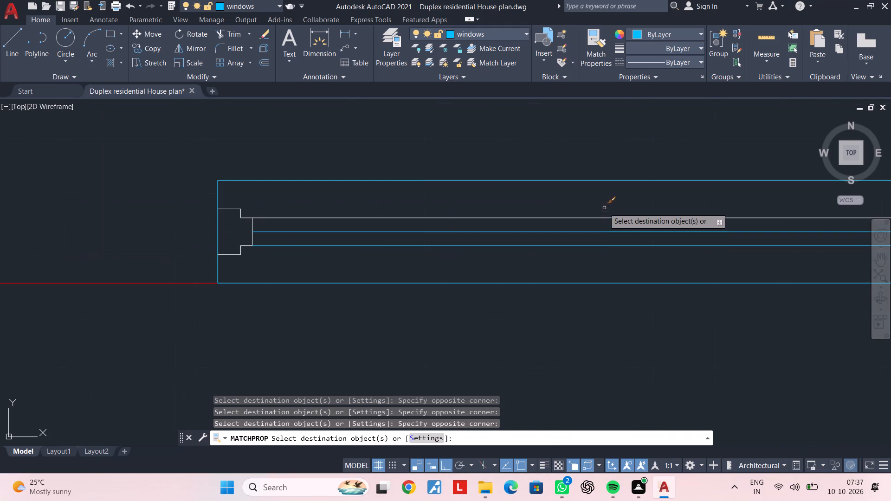
drag(604, 208, 602, 213)
click(592, 231)
middle_drag(496, 251, 707, 246)
scroll(471, 219, up, 1)
click(470, 195)
click(450, 212)
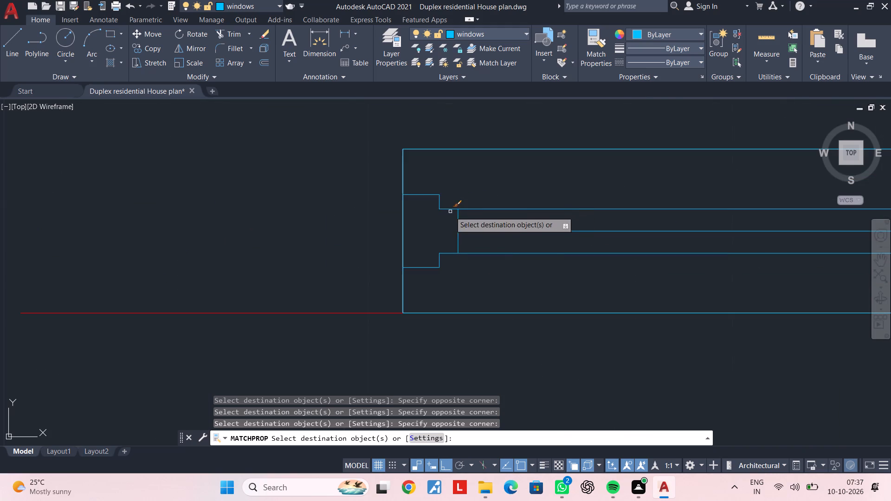
Match the same properties onto the outline, glass lines and both frames of the left window in the wall above the staircase.
scroll(451, 226, down, 4)
scroll(513, 230, down, 1)
middle_drag(513, 230, 733, 215)
middle_drag(527, 276, 705, 254)
scroll(607, 265, down, 1)
middle_drag(391, 258, 650, 249)
scroll(520, 212, up, 4)
click(566, 183)
click(453, 197)
middle_drag(398, 212, 448, 214)
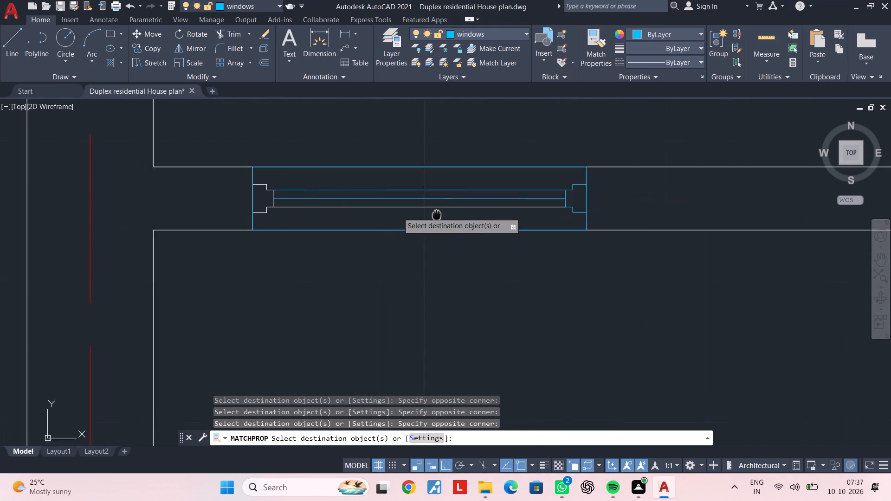
middle_drag(448, 214, 800, 217)
scroll(664, 211, up, 2)
click(634, 215)
click(590, 184)
scroll(619, 194, down, 4)
middle_drag(647, 200, 644, 199)
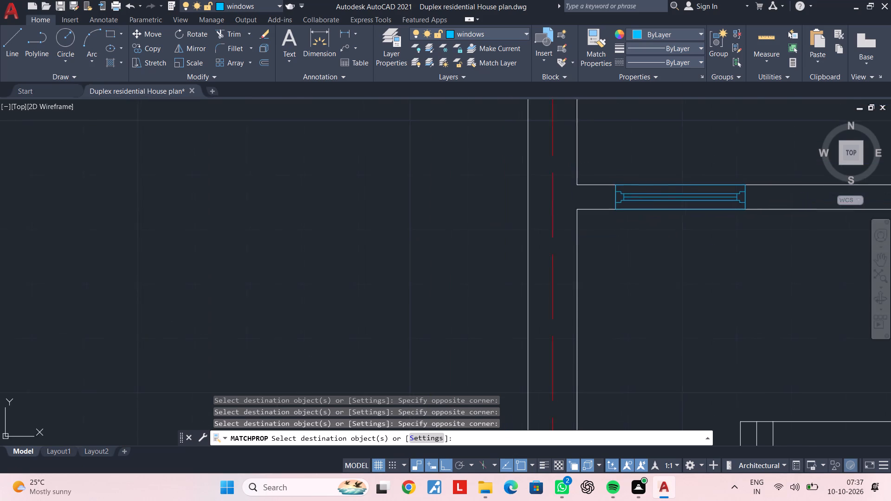
Match the same properties onto the outline, glass lines and both frames of the window in the bottom wall, and end the matching.
middle_drag(644, 199, 561, 193)
scroll(595, 215, down, 3)
middle_drag(646, 233, 556, 80)
scroll(659, 323, up, 2)
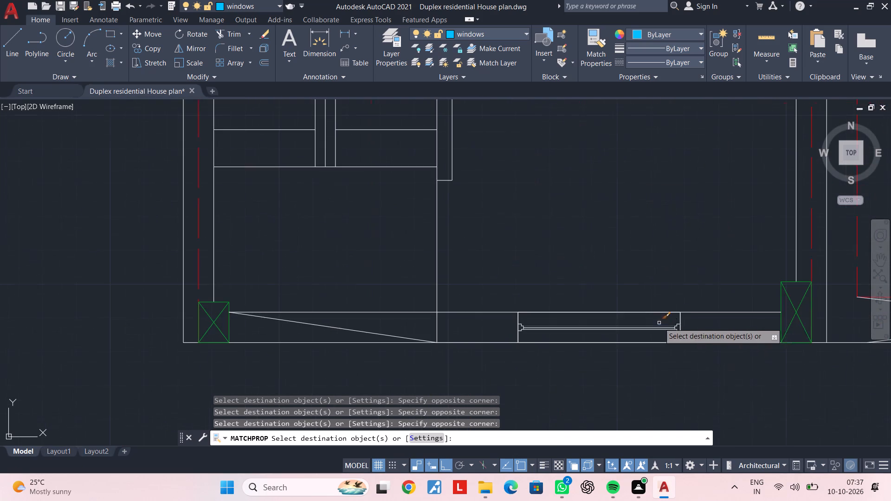
click(691, 322)
click(666, 332)
scroll(613, 326, up, 2)
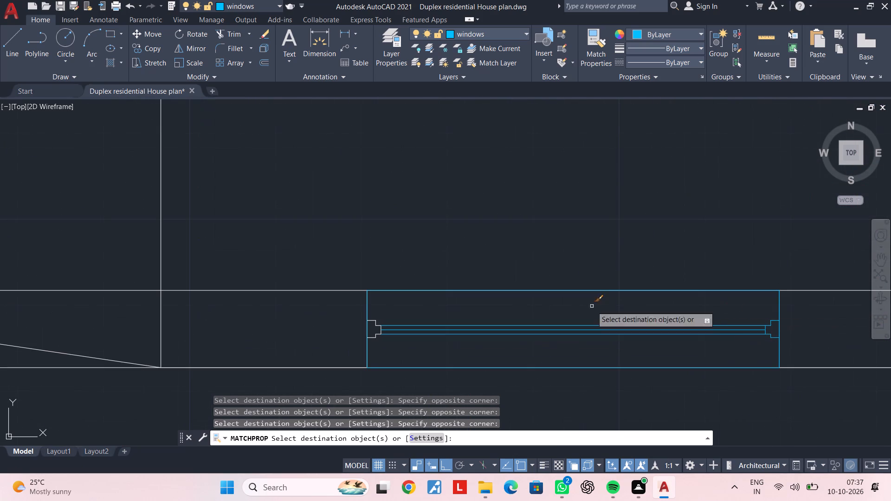
click(386, 315)
click(355, 338)
scroll(535, 331, down, 4)
middle_drag(567, 325, 608, 250)
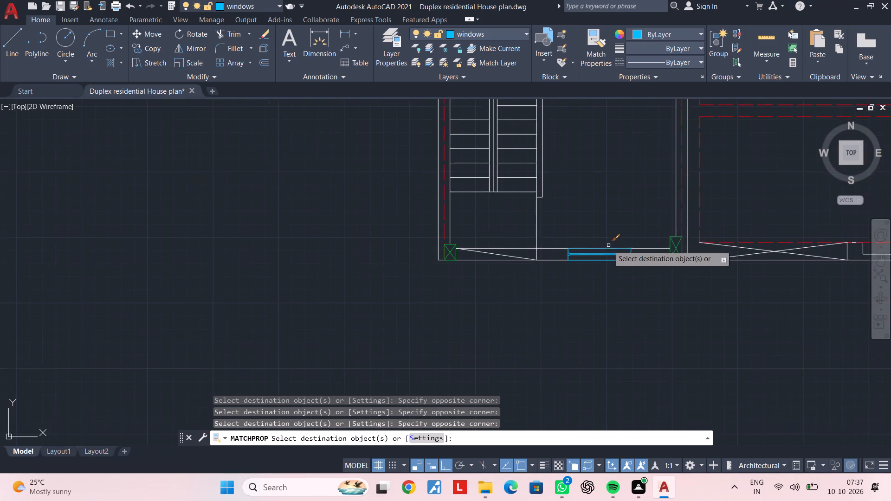
scroll(617, 236, down, 3)
middle_drag(617, 236, 508, 302)
key(Escape)
key(Escape)
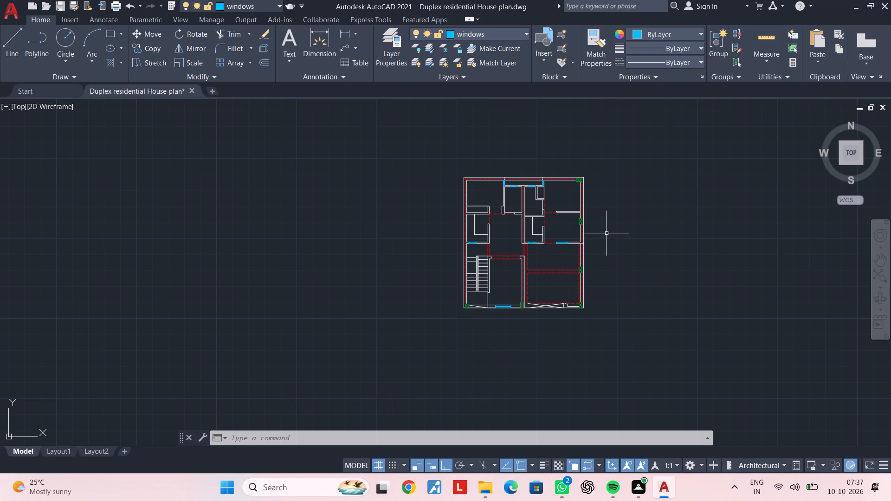
Match the red dashed wall centreline's properties onto the six lower tread lines of the staircase's left flight.
scroll(483, 300, up, 6)
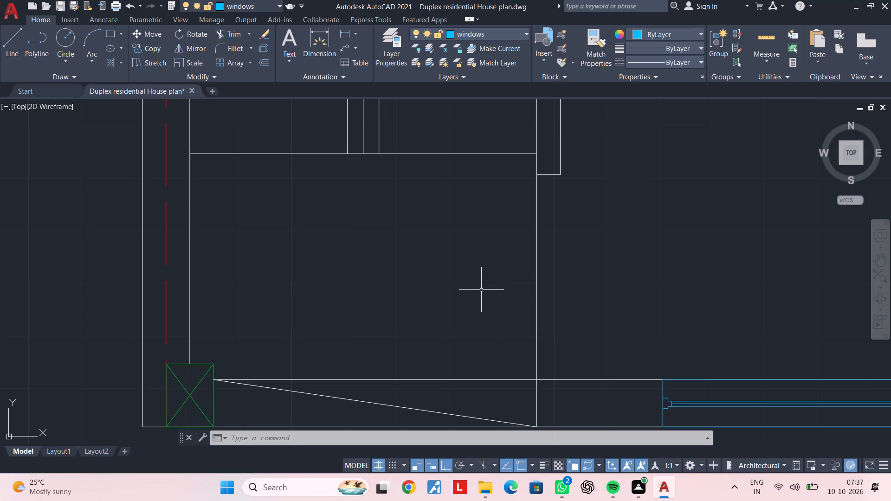
scroll(490, 281, down, 2)
middle_drag(492, 284, 502, 346)
middle_drag(492, 343, 496, 351)
key(Escape)
key(Escape)
scroll(496, 346, up, 1)
key(m)
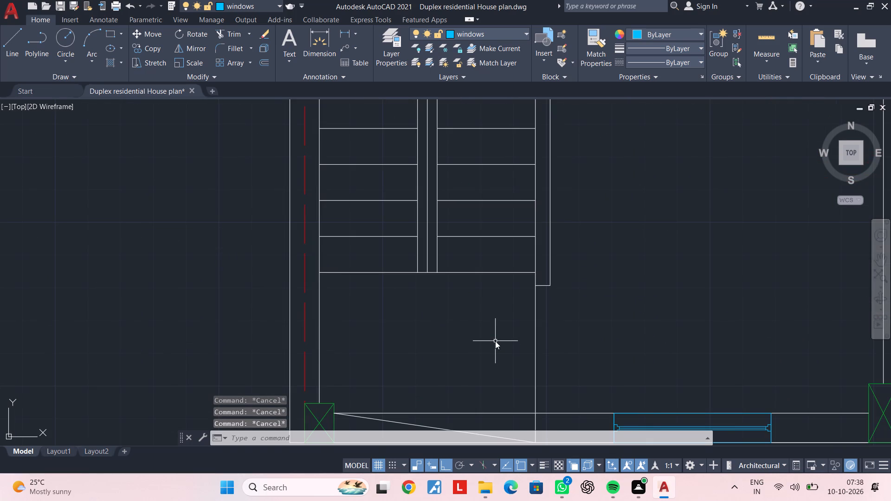
key(a)
key(space)
click(305, 347)
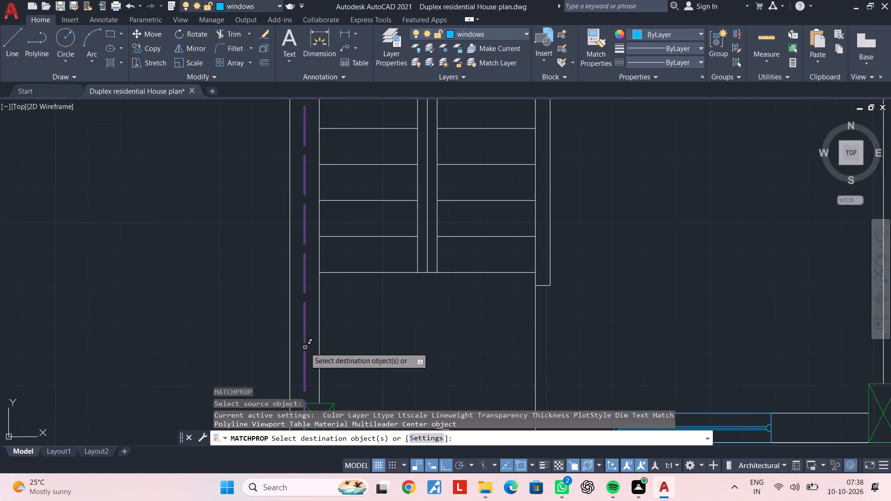
click(371, 273)
middle_drag(382, 238, 381, 255)
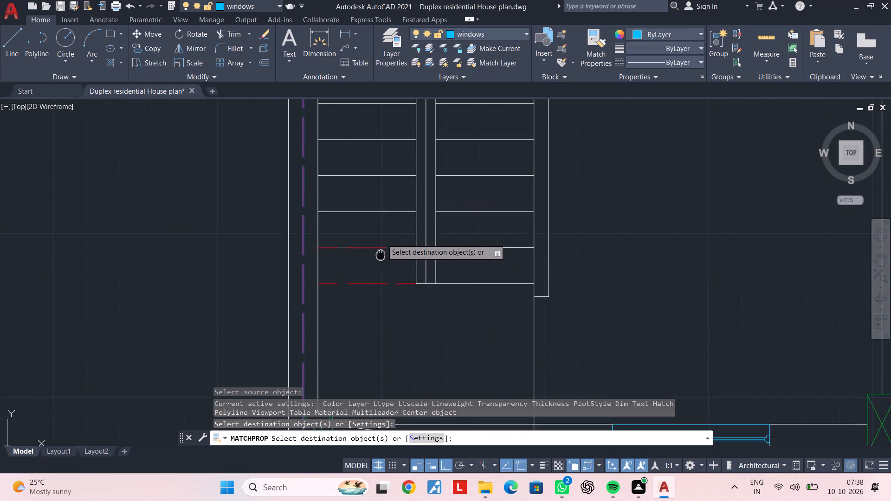
middle_drag(381, 255, 381, 297)
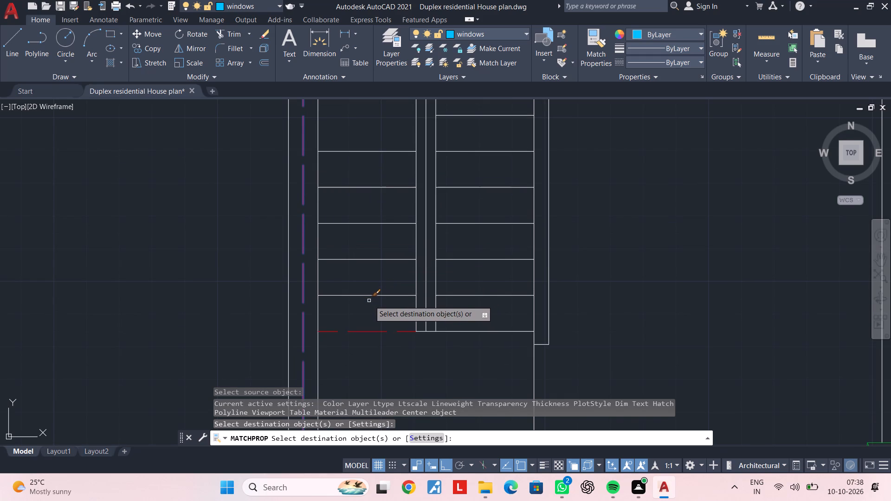
click(378, 295)
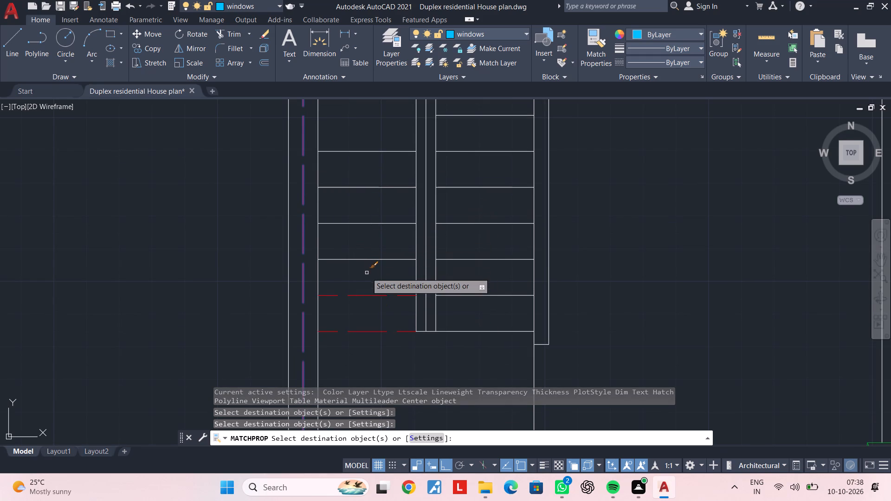
click(367, 273)
click(368, 140)
click(378, 144)
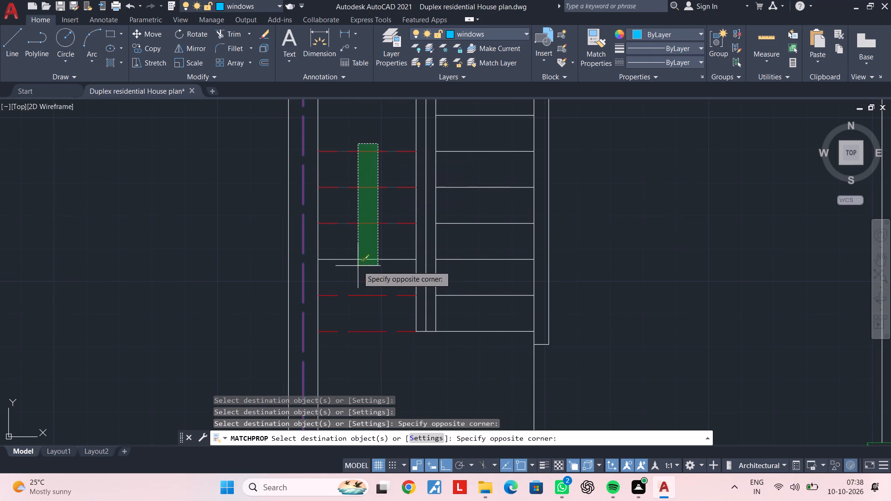
click(355, 283)
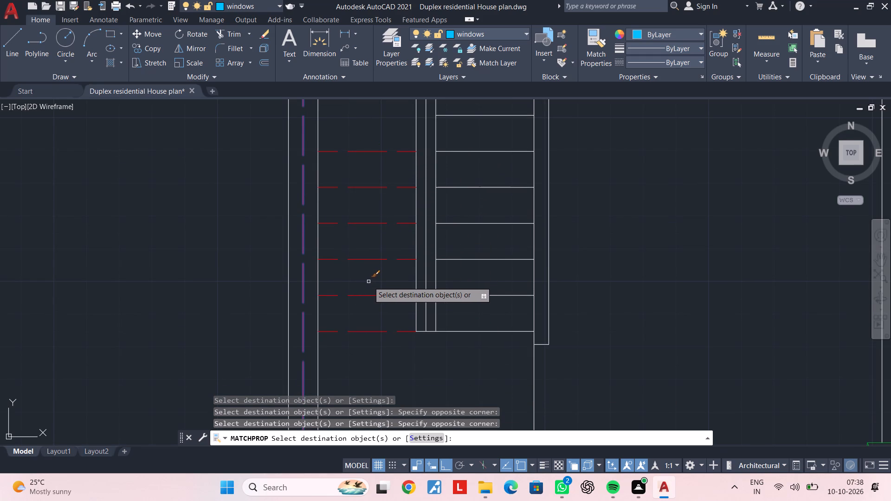
Match the red dashed properties onto the right flight's two lowest treads and the two outer lines of the divider between the flights.
middle_drag(368, 282, 348, 282)
click(483, 341)
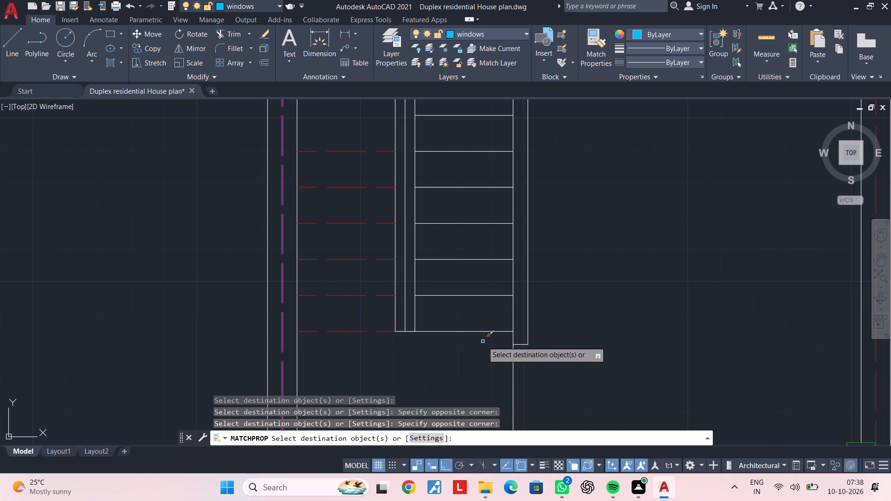
click(476, 270)
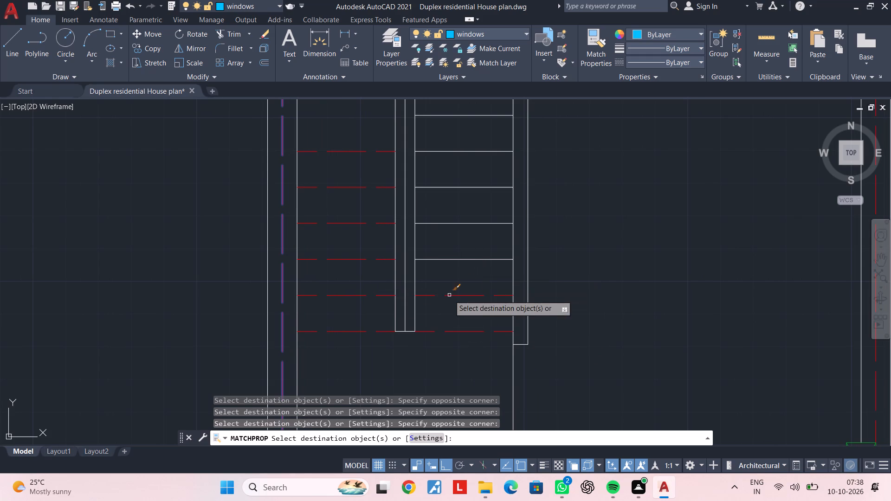
click(416, 307)
click(397, 311)
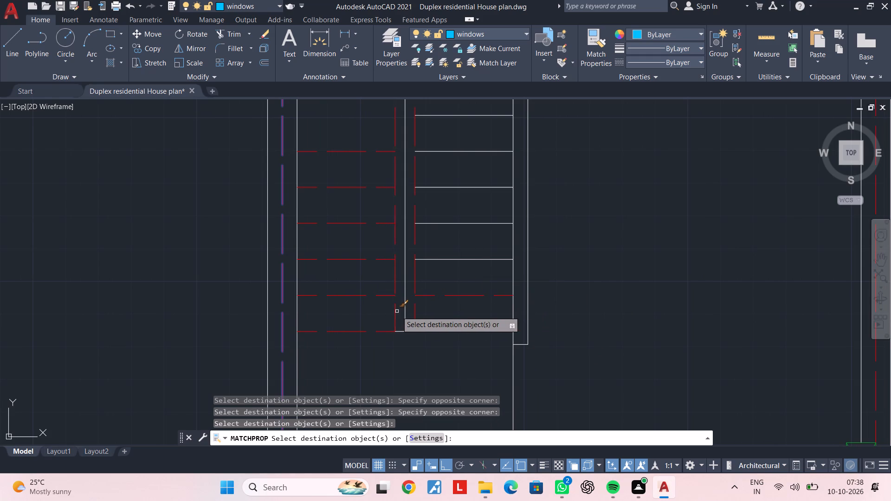
scroll(377, 229, down, 2)
middle_drag(380, 235, 384, 326)
scroll(373, 238, up, 2)
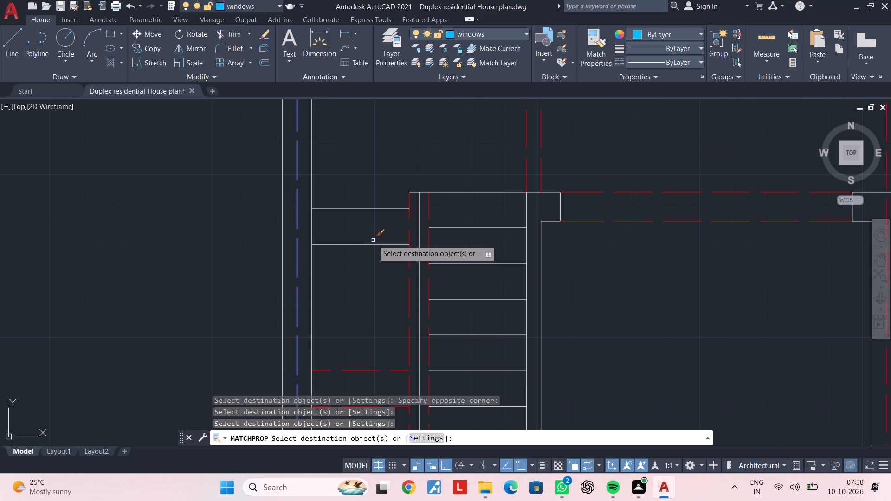
scroll(416, 192, up, 2)
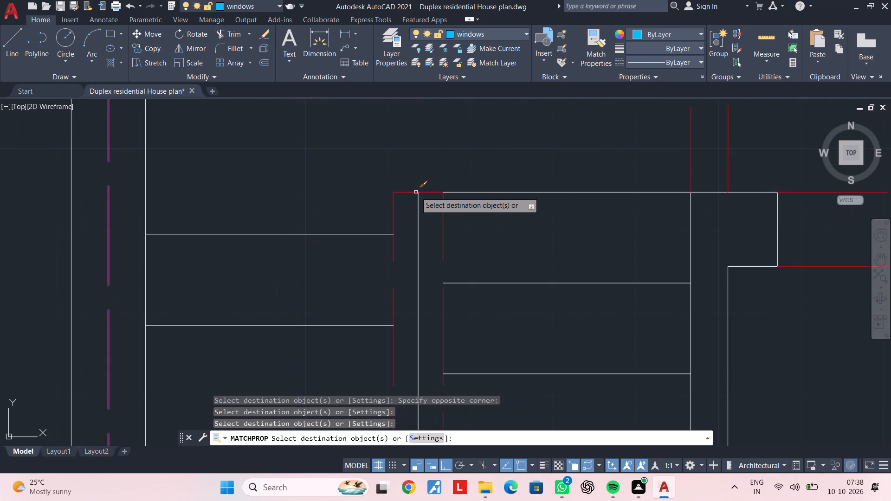
key(Escape)
key(Escape)
key(Escape)
key(Escape)
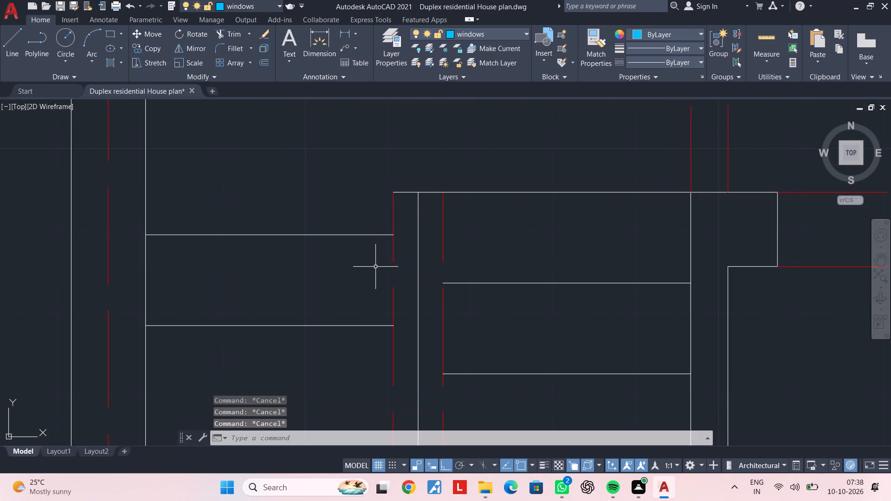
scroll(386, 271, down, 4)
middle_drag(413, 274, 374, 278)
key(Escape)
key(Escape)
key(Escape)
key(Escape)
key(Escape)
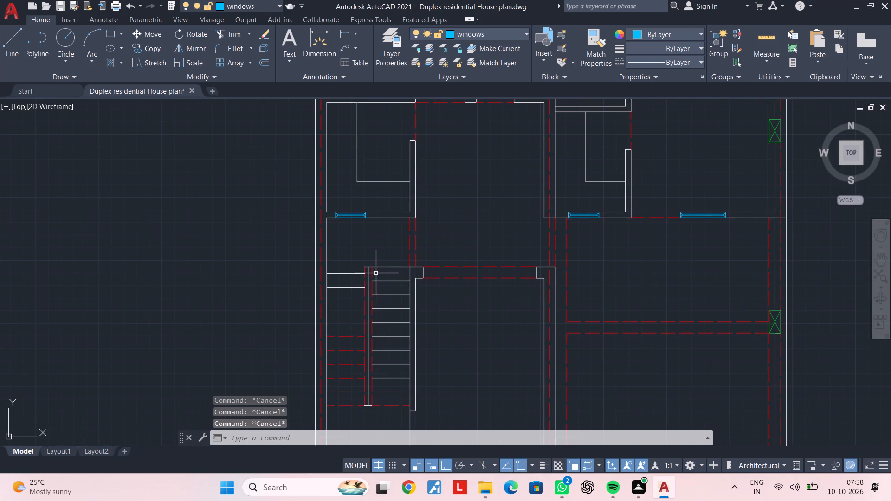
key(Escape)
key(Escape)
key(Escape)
Match the white wall line's properties onto the left dashed line running up from the staircase's right wall to the wall above.
key(m)
key(a)
key(space)
scroll(414, 287, up, 2)
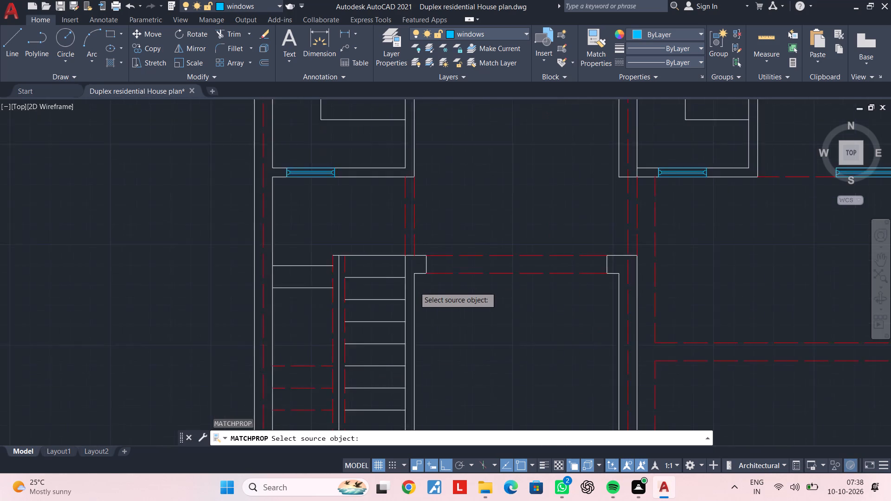
click(414, 288)
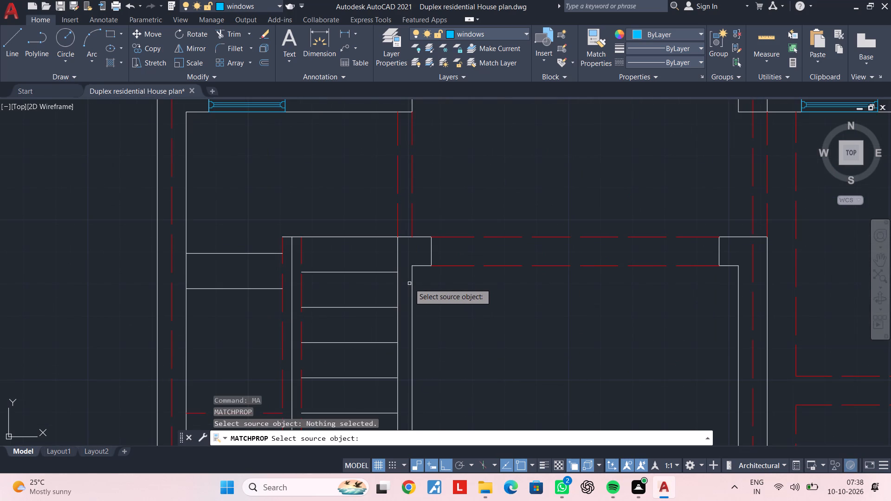
click(412, 283)
click(397, 186)
key(grave)
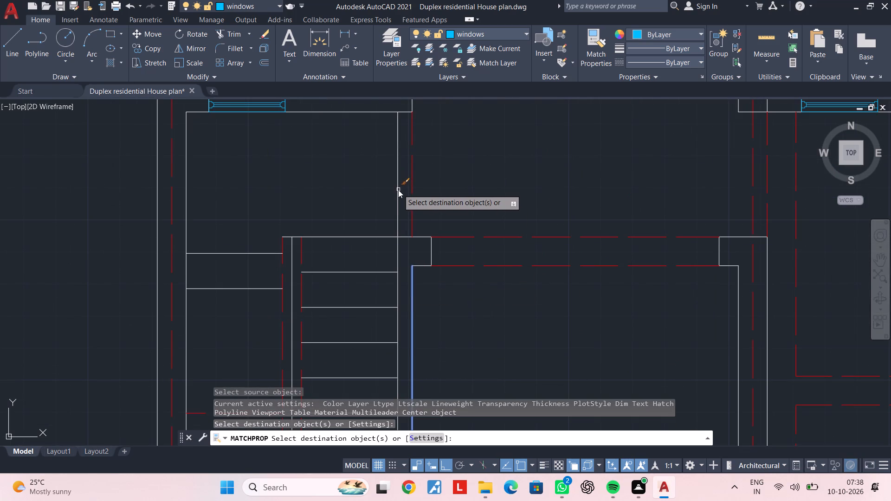
key(grave)
key(Escape)
key(Escape)
Save the house plan drawing.
scroll(443, 226, down, 4)
middle_drag(505, 258, 494, 256)
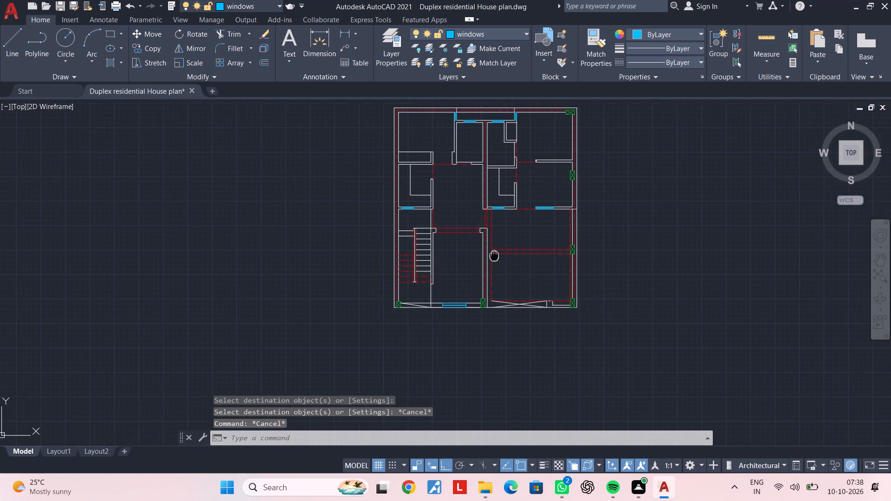
middle_drag(494, 256, 454, 239)
key(ctrl+s)
key(ctrl+s)
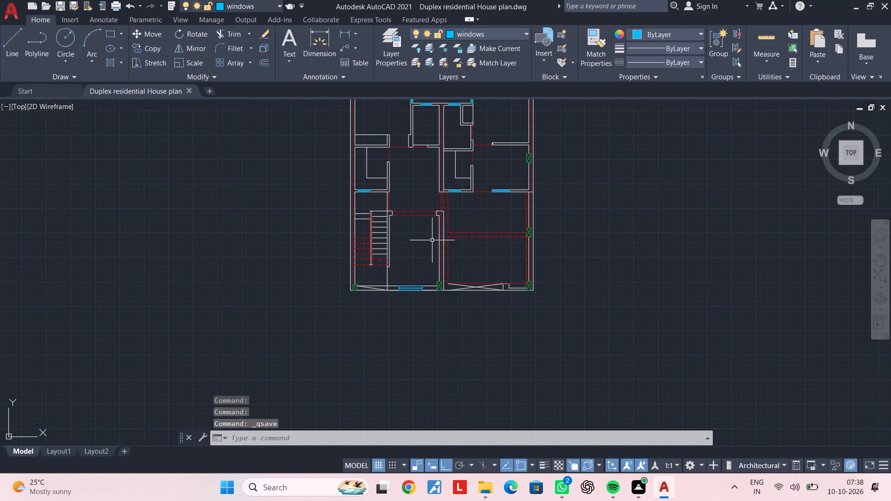
key(ctrl+s)
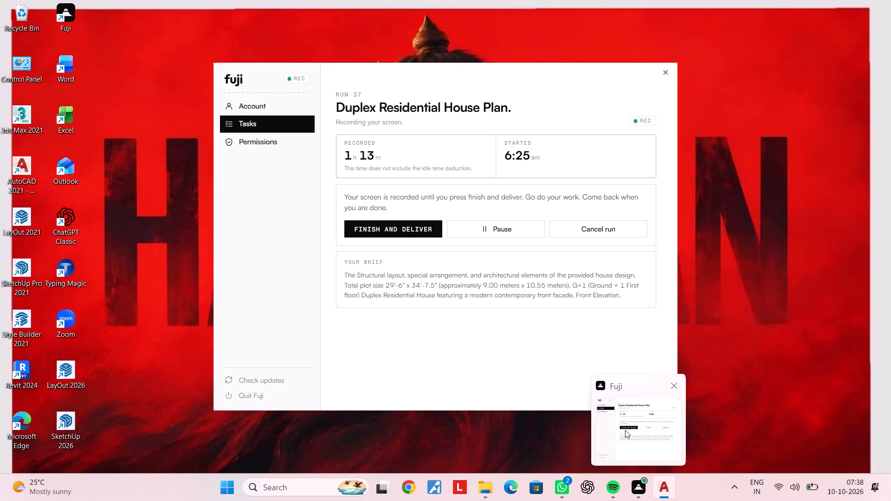
Look over the plan from the lower rooms up to the windows along the narrow shaft at the top wall.
key(Escape)
key(Escape)
key(Escape)
key(Escape)
key(Escape)
middle_drag(417, 218, 417, 223)
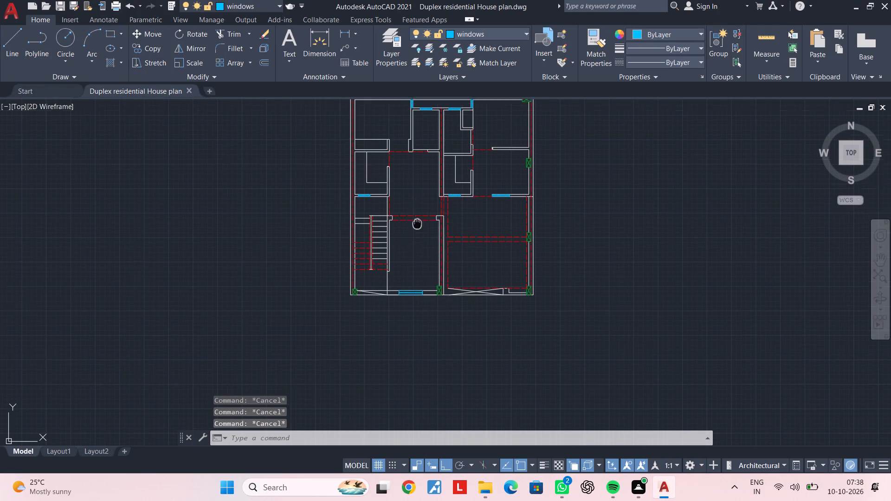
middle_drag(417, 223, 388, 337)
scroll(400, 294, up, 1)
scroll(403, 292, down, 3)
middle_drag(407, 292, 410, 248)
scroll(419, 244, up, 6)
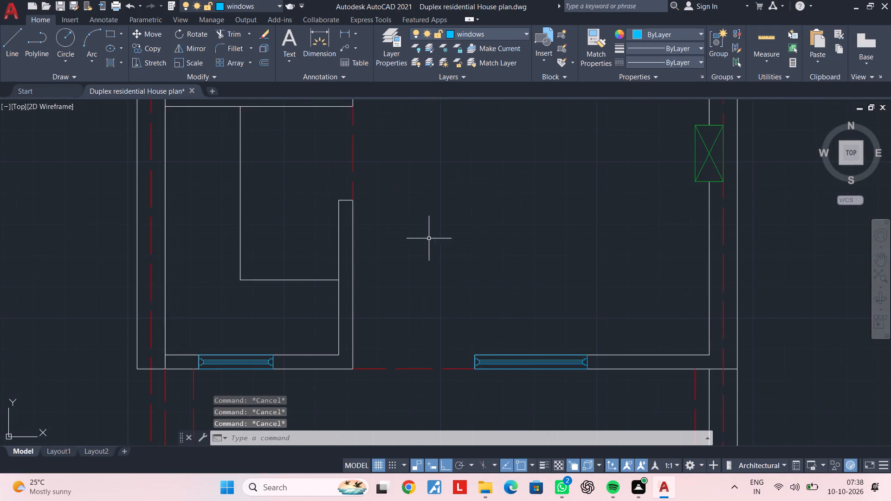
scroll(441, 228, down, 3)
scroll(441, 228, up, 1)
middle_drag(441, 228, 436, 278)
middle_drag(435, 234, 428, 302)
scroll(452, 217, up, 1)
middle_drag(452, 223, 447, 255)
middle_drag(476, 213, 476, 237)
middle_drag(403, 245, 491, 239)
middle_drag(470, 244, 523, 244)
middle_drag(387, 264, 417, 260)
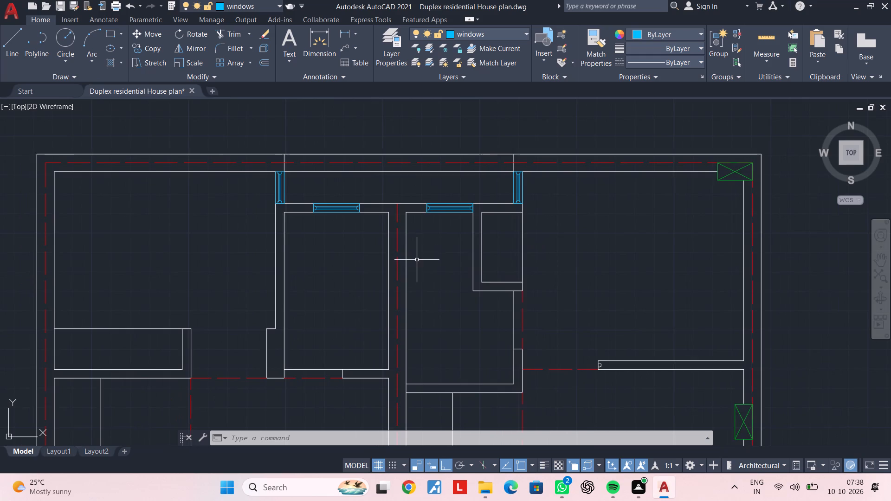
scroll(377, 181, up, 1)
middle_drag(320, 198, 324, 220)
scroll(344, 215, up, 1)
middle_drag(337, 225, 367, 224)
scroll(366, 224, up, 1)
key(Escape)
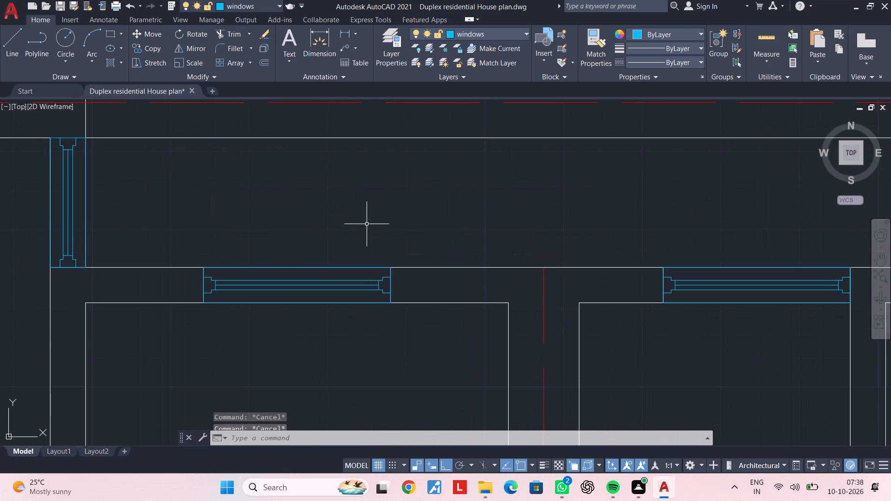
key(Escape)
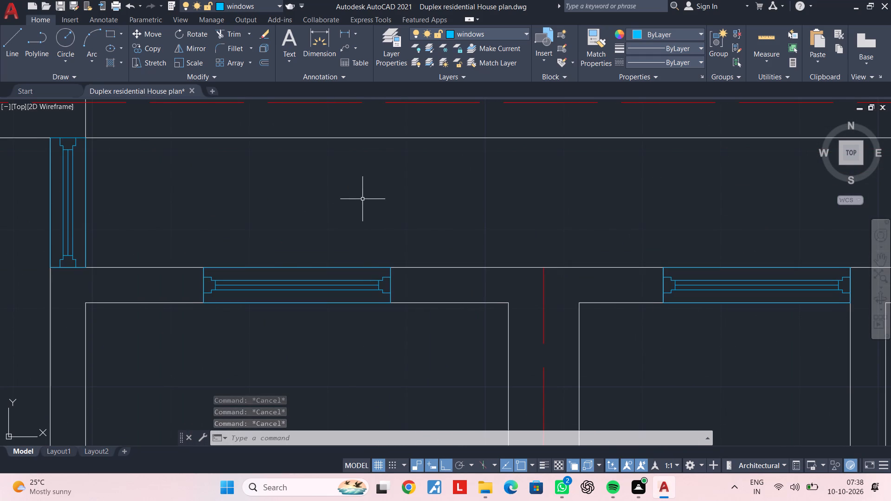
Draw a rectangle about 2' wide and 1' high in the narrow shaft, just above its lower-left window.
middle_drag(362, 199, 375, 186)
key(Escape)
key(Escape)
text(rec)
key(space)
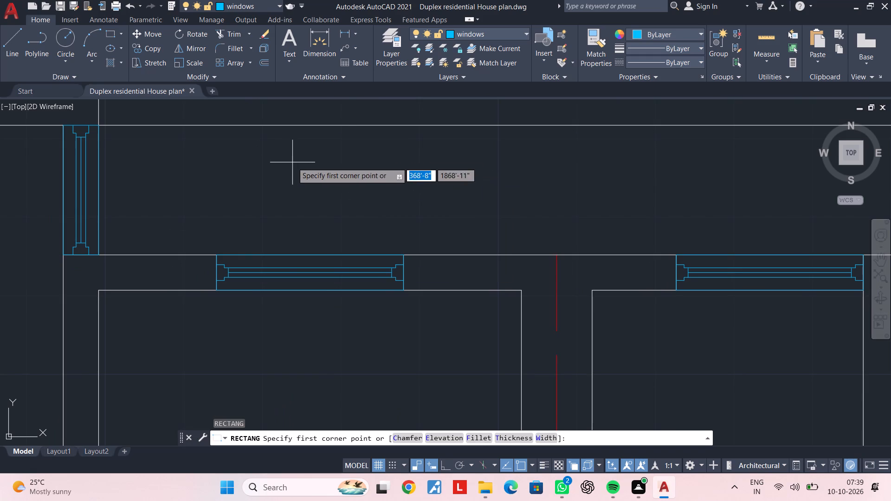
click(256, 137)
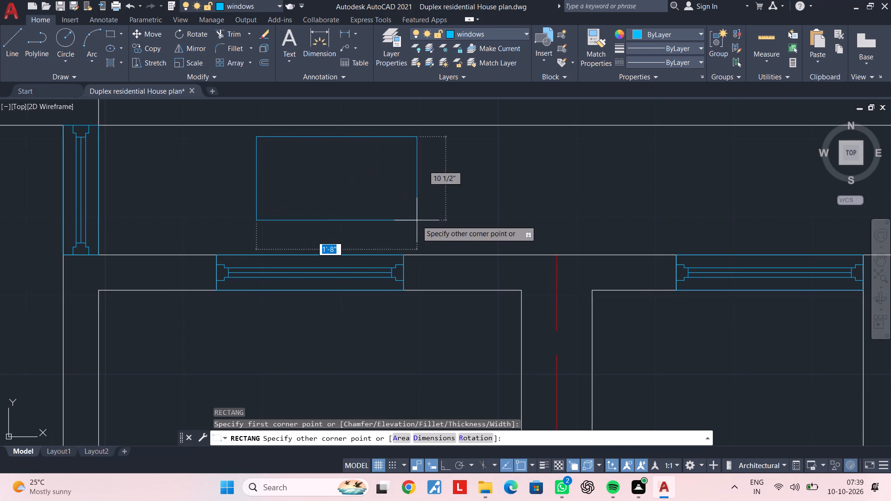
click(443, 241)
key(Escape)
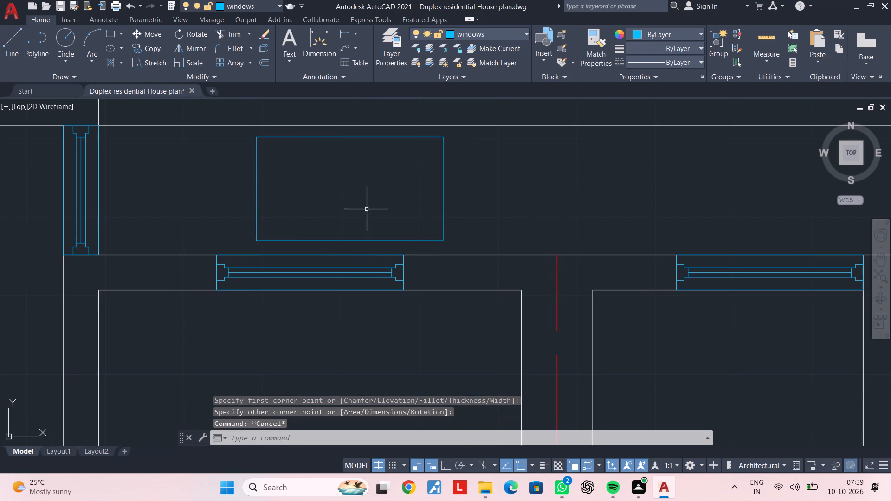
key(Escape)
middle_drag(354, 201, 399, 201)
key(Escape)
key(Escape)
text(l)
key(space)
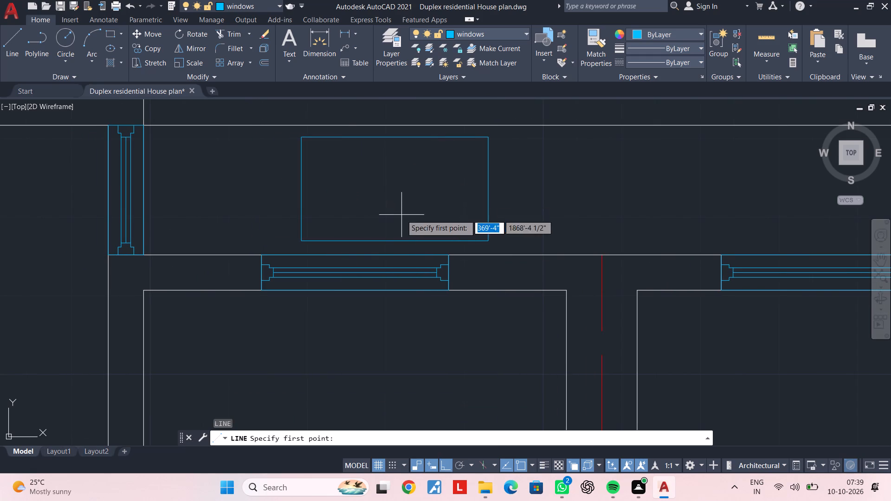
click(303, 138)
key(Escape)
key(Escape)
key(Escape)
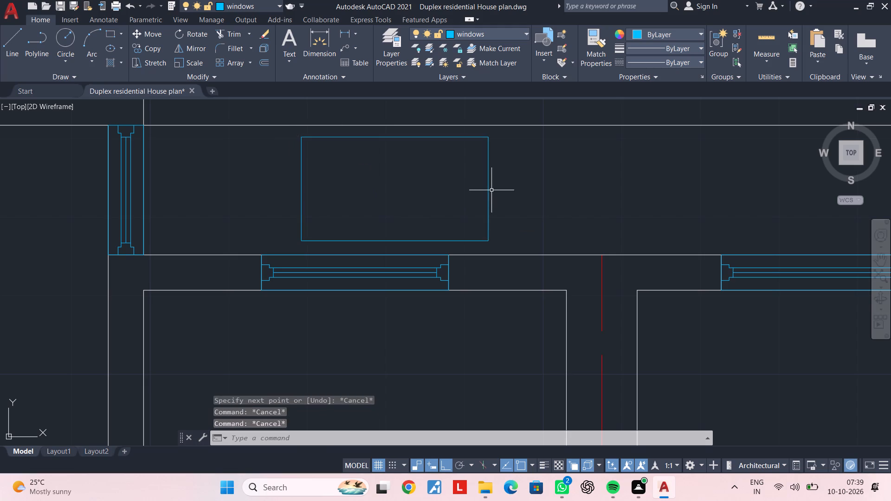
Stretch the new rectangle's right edge outward to lengthen it along the shaft.
click(490, 190)
click(490, 189)
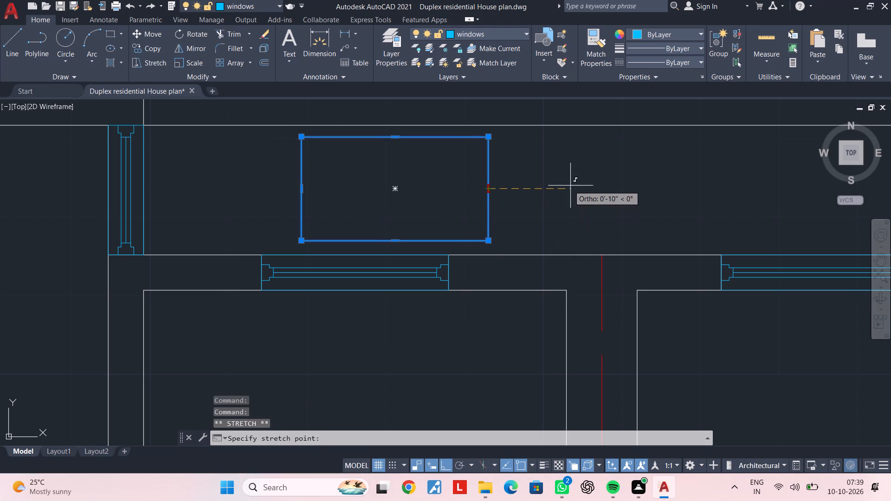
click(577, 186)
key(Escape)
key(Escape)
Draw two diagonal lines joining the opposite corners of the stretched rectangle in the shaft.
text(l)
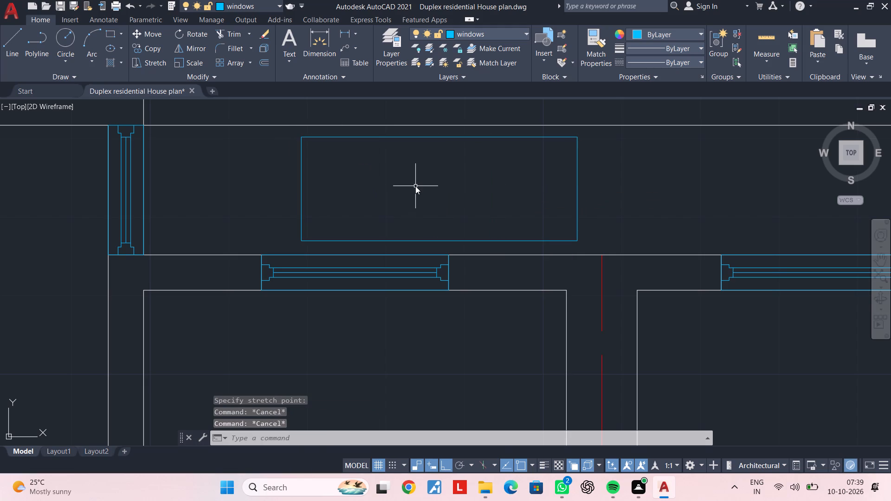
key(space)
click(304, 141)
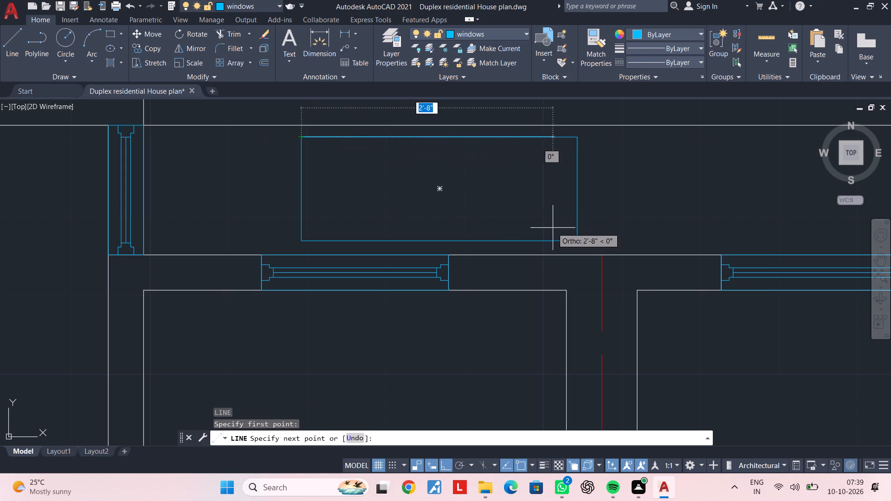
click(578, 240)
key(space)
key(space)
click(576, 137)
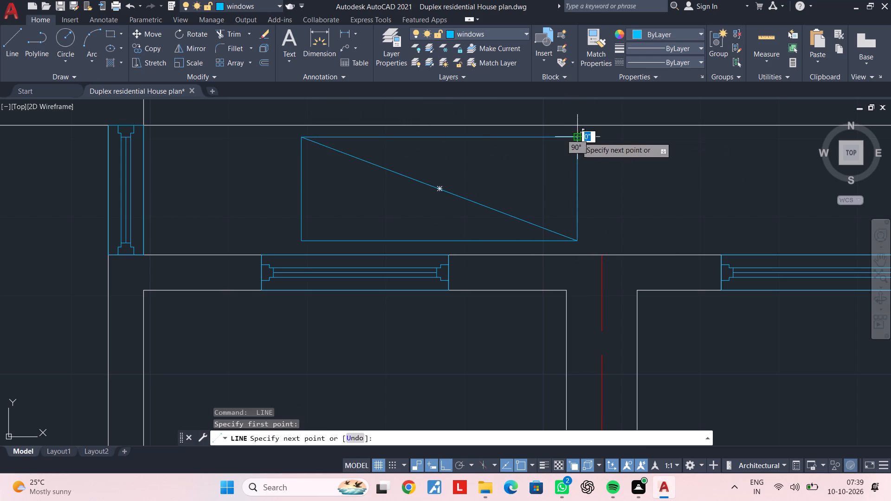
click(302, 237)
key(Escape)
key(Escape)
key(Escape)
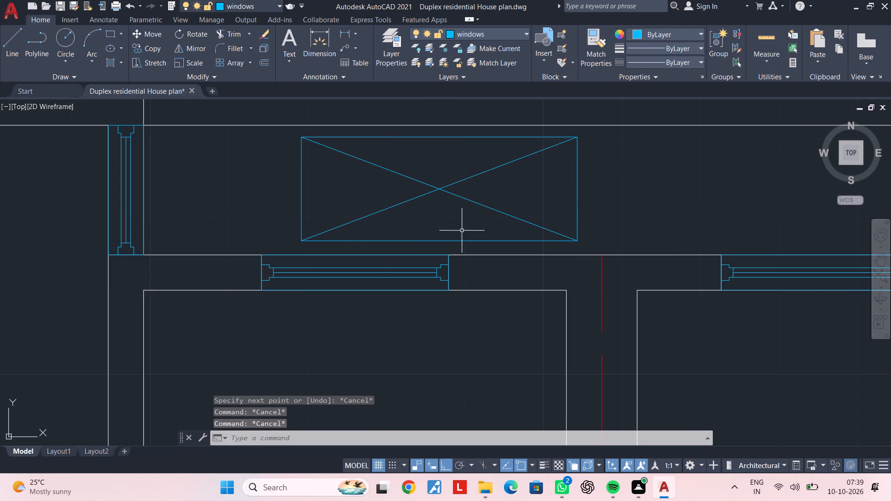
key(Escape)
Match the red dashed wall centreline's properties onto the shaft rectangle and both of its diagonals.
text(ma)
key(space)
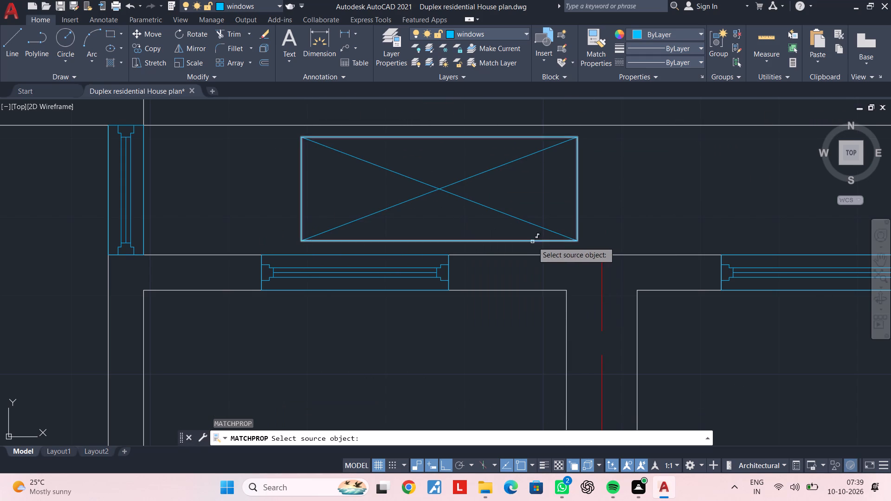
click(602, 295)
click(602, 188)
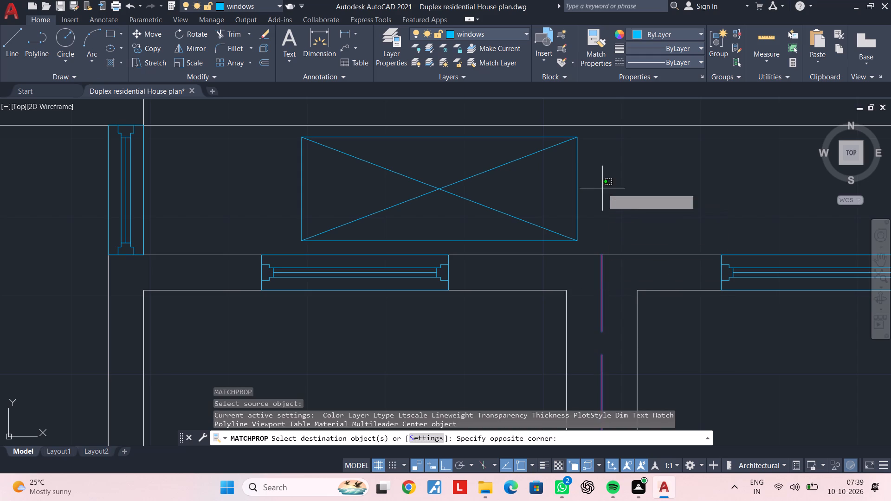
click(473, 215)
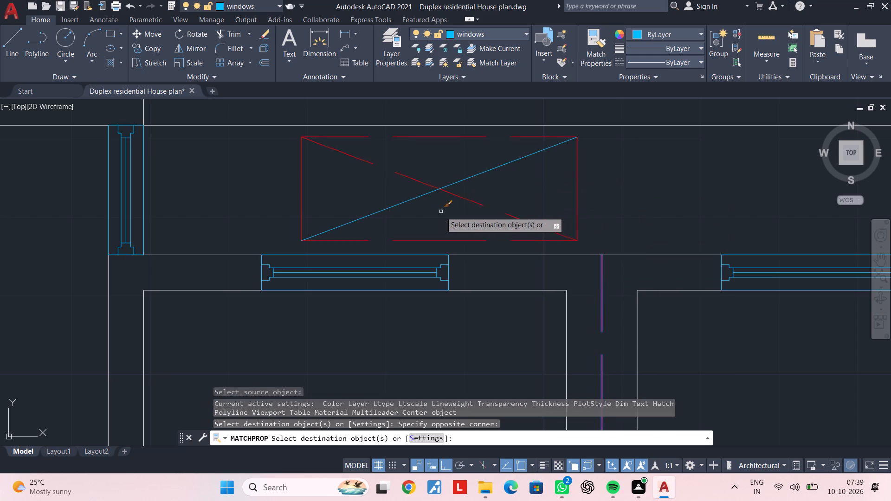
click(440, 212)
click(394, 185)
key(Escape)
key(Escape)
key(Escape)
key(Escape)
key(Escape)
Make layer 0 the current layer.
click(450, 37)
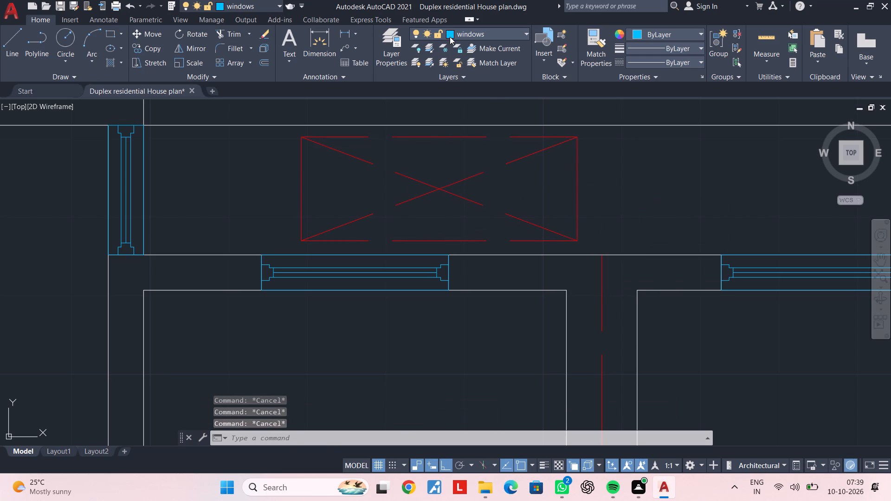
click(461, 49)
key(Escape)
key(Escape)
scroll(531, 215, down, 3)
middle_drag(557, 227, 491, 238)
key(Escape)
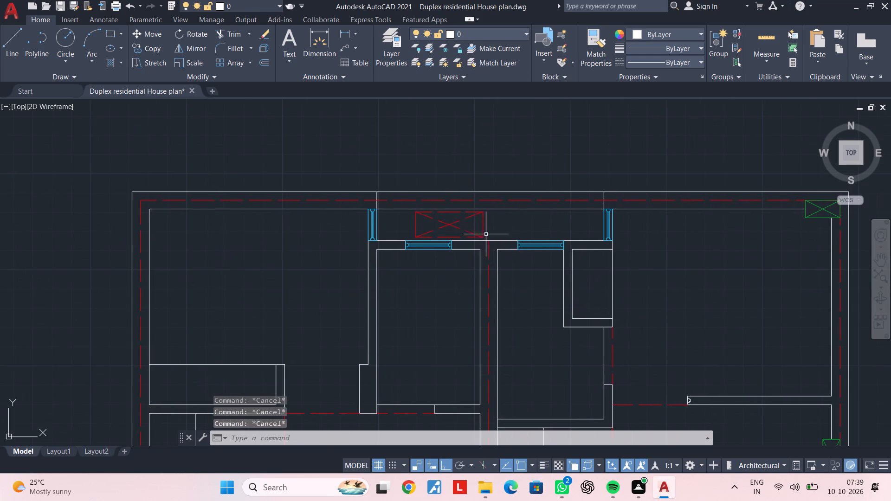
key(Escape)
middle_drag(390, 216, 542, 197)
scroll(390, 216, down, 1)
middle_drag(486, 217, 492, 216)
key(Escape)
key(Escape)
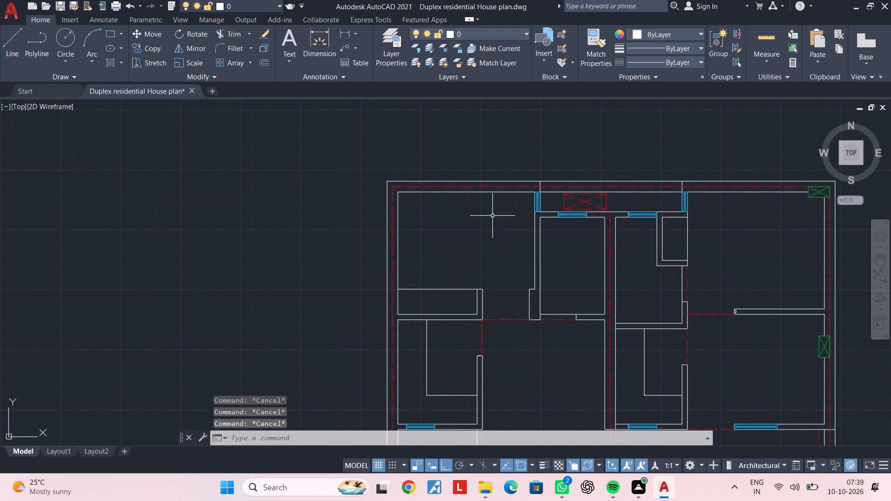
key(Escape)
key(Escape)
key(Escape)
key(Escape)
Offset the closet's inner end line successively by 2" toward the outer wall to make the first six parallel lines.
middle_drag(453, 306, 475, 255)
scroll(448, 250, up, 2)
middle_drag(449, 257, 512, 250)
key(Escape)
key(Escape)
key(Escape)
key(Escape)
key(Escape)
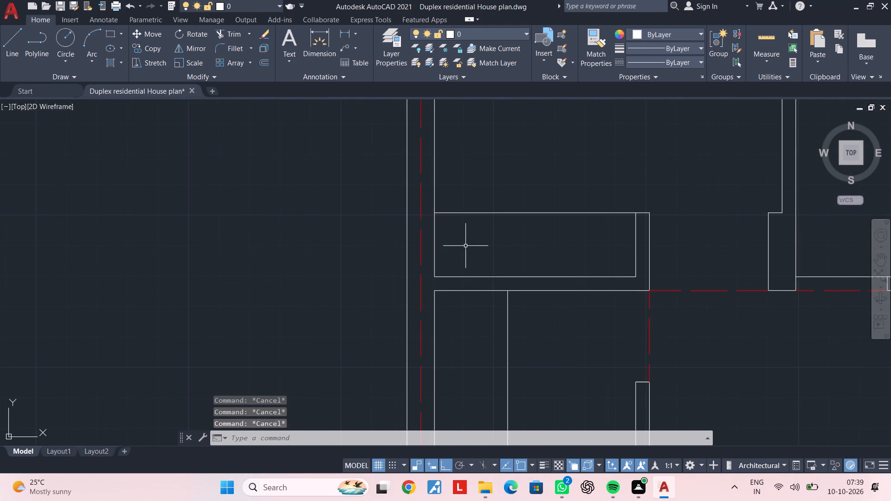
key(Escape)
key(Escape)
key(Escape)
key(Escape)
key(Escape)
key(Escape)
key(Escape)
key(Escape)
key(Escape)
key(Escape)
key(Escape)
text(of 2")
key(Return)
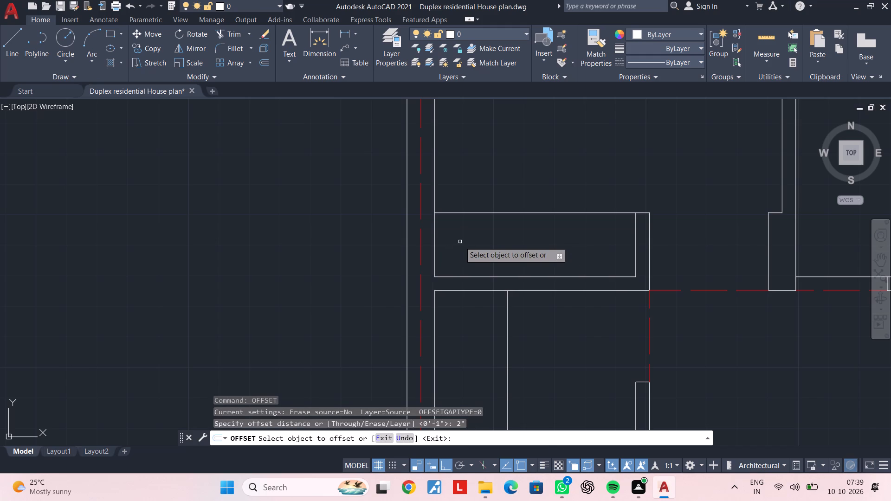
click(634, 246)
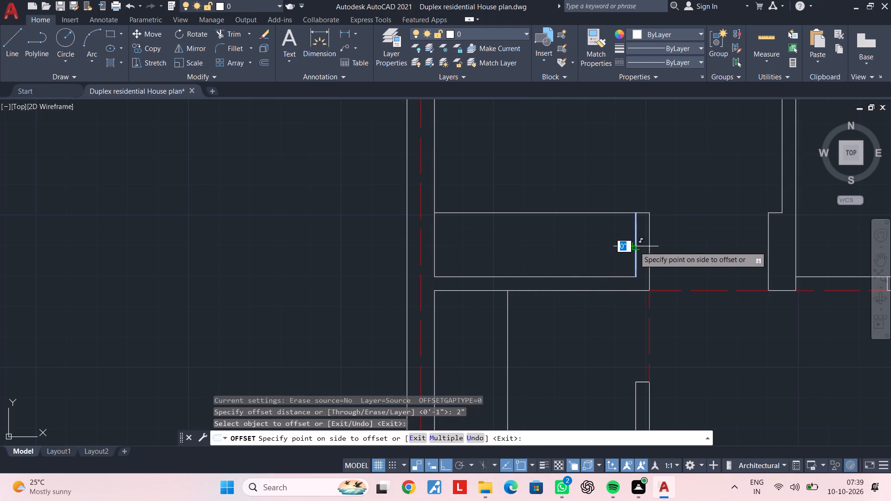
click(595, 249)
click(631, 244)
click(600, 244)
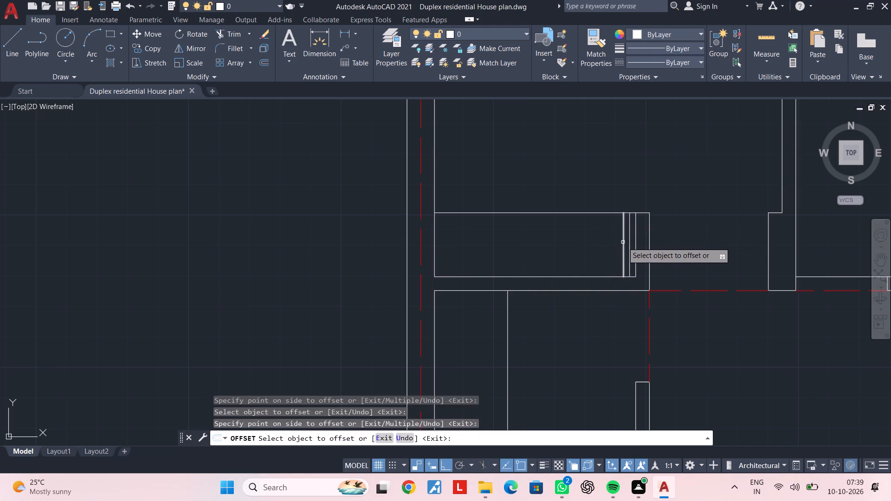
click(623, 242)
click(591, 244)
click(618, 241)
click(568, 246)
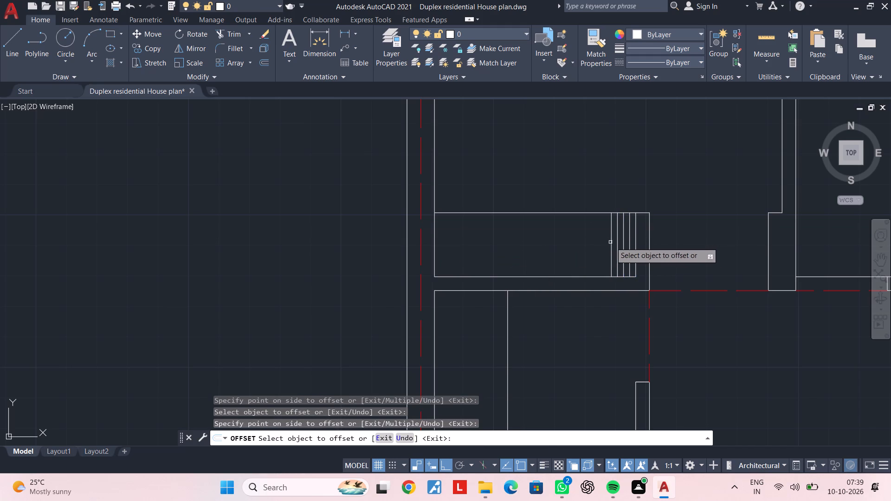
click(612, 242)
click(582, 243)
click(605, 240)
drag(573, 240, 584, 240)
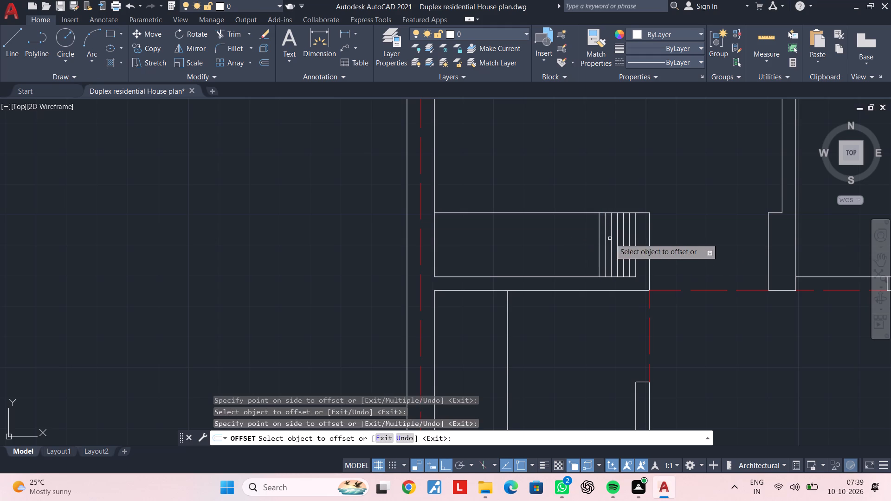
Offset eleven more lines at 2" spacing across the closet, each from the previous line toward the outer wall.
click(600, 238)
click(567, 239)
click(594, 238)
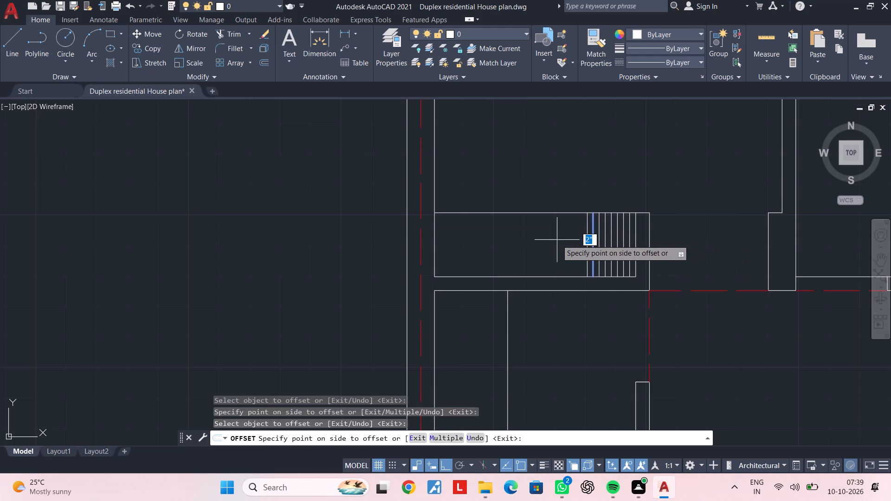
click(555, 240)
click(588, 237)
drag(547, 238, 559, 238)
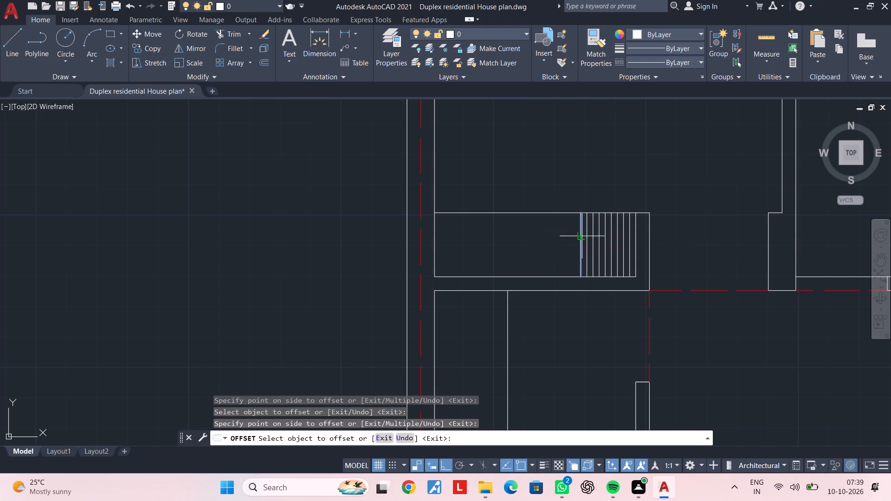
click(582, 236)
click(549, 239)
click(575, 237)
drag(546, 237, 551, 237)
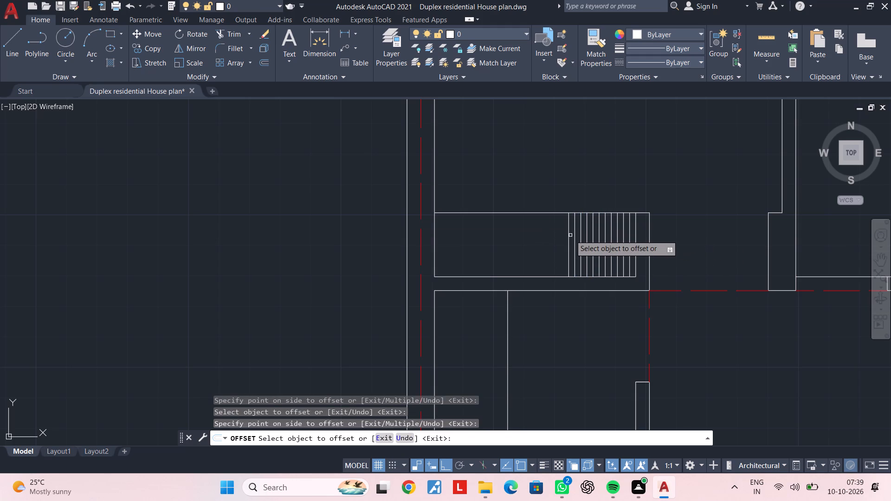
click(570, 235)
click(549, 236)
click(562, 235)
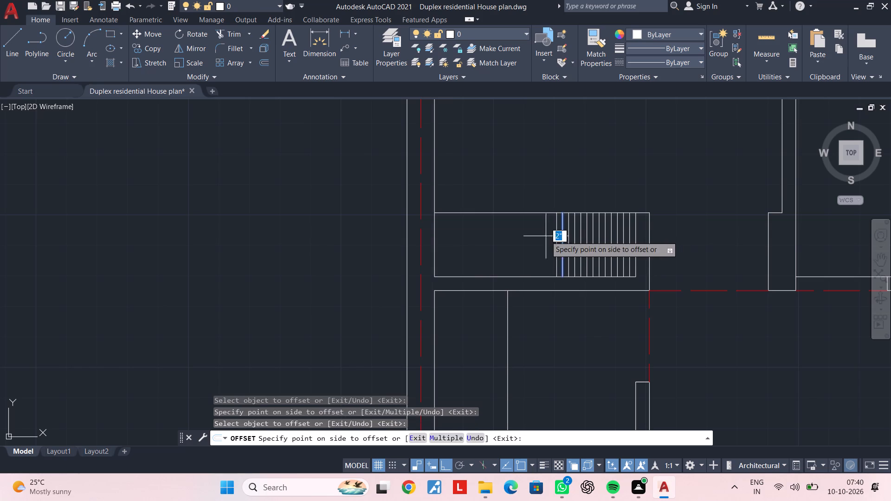
drag(544, 236, 550, 236)
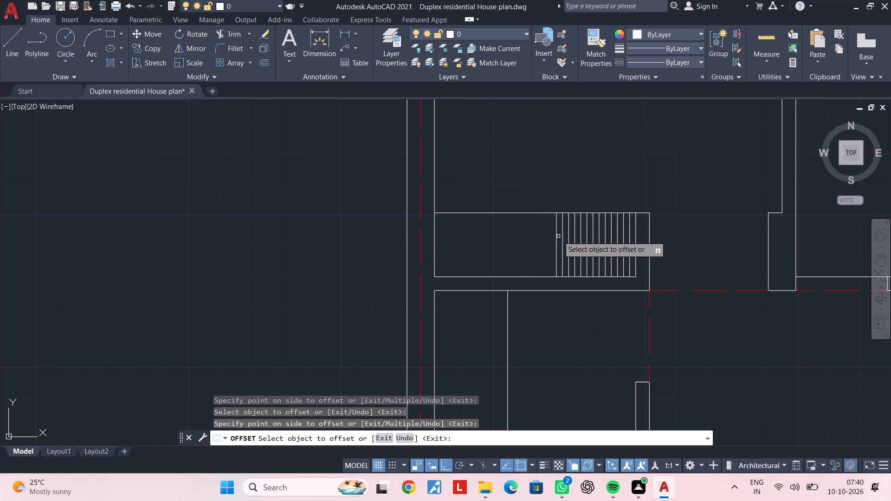
click(557, 236)
click(539, 235)
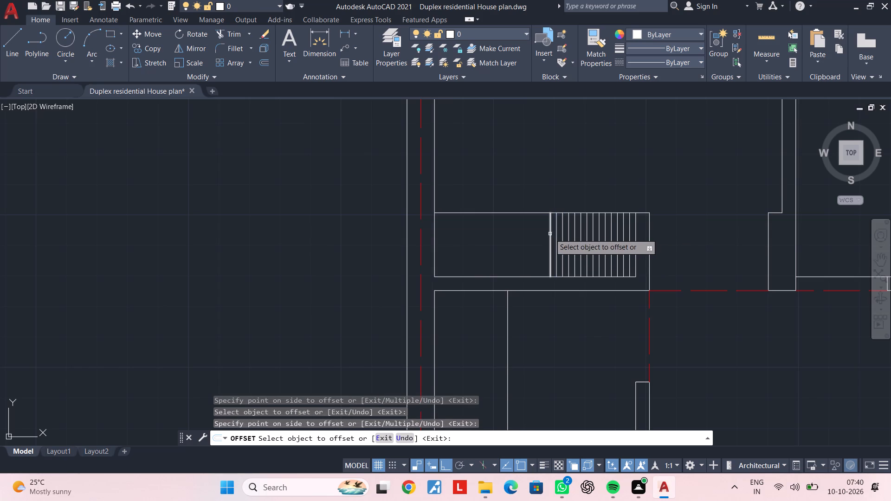
click(550, 234)
drag(549, 234, 554, 234)
click(521, 234)
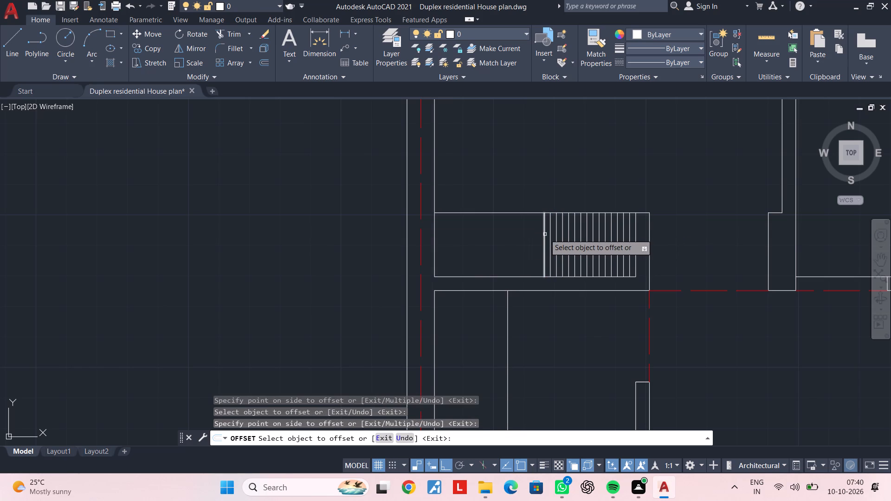
click(545, 234)
click(523, 236)
click(539, 235)
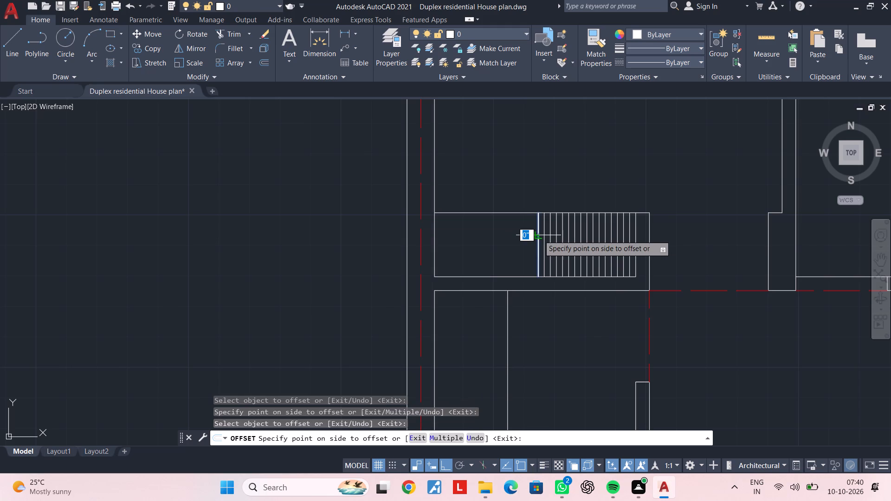
click(522, 236)
click(517, 238)
Continue the closet's 2" line series with ten more offsets toward the outer wall.
scroll(527, 239, up, 3)
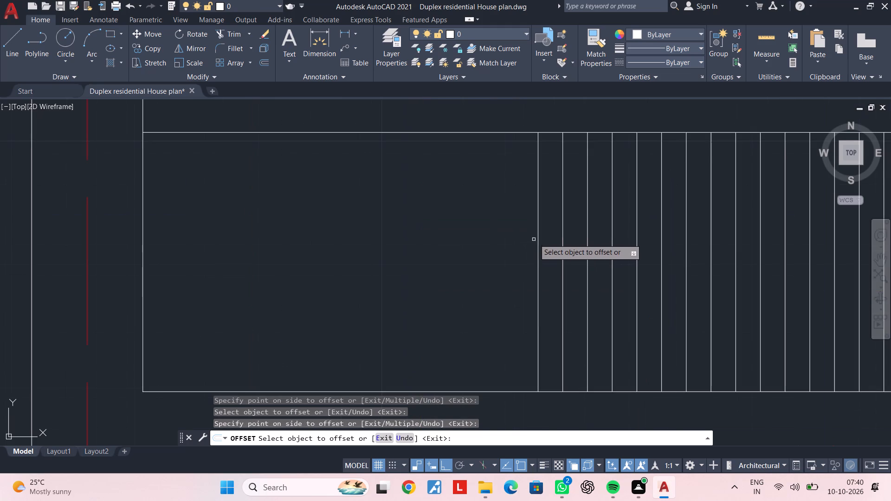
click(537, 235)
click(478, 236)
click(514, 234)
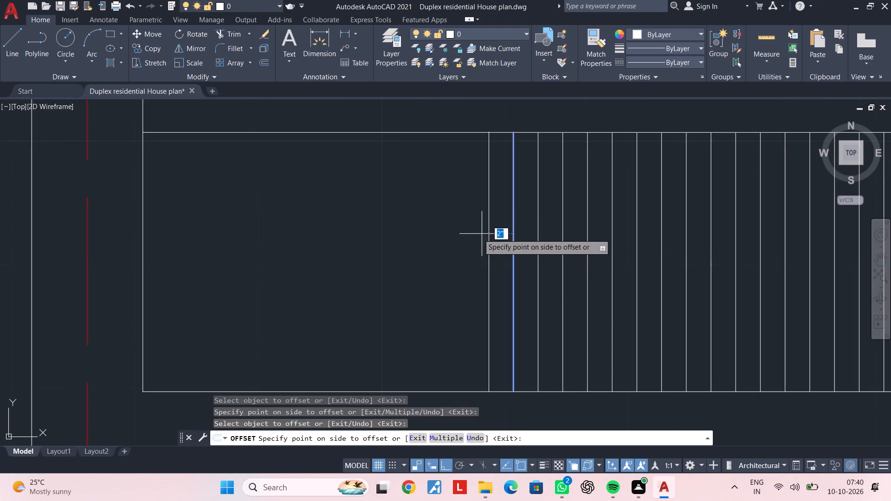
click(474, 234)
click(489, 232)
click(432, 233)
click(463, 231)
drag(400, 231, 405, 230)
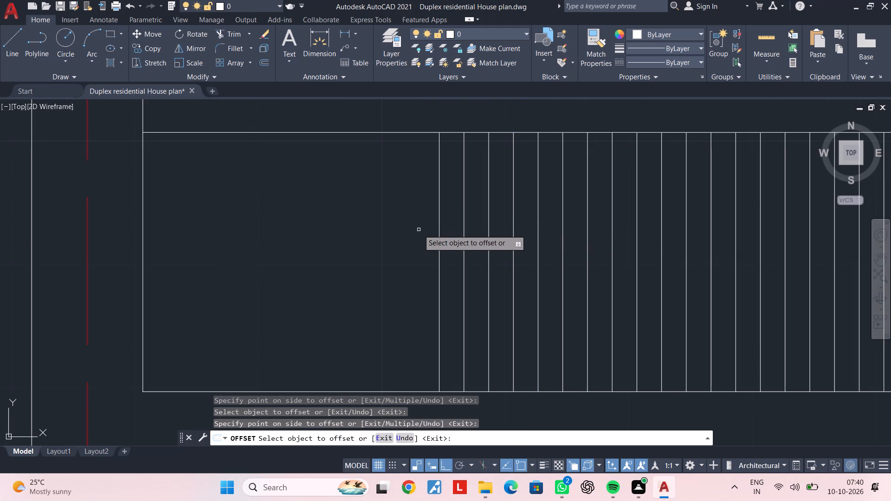
double_click(441, 227)
click(395, 230)
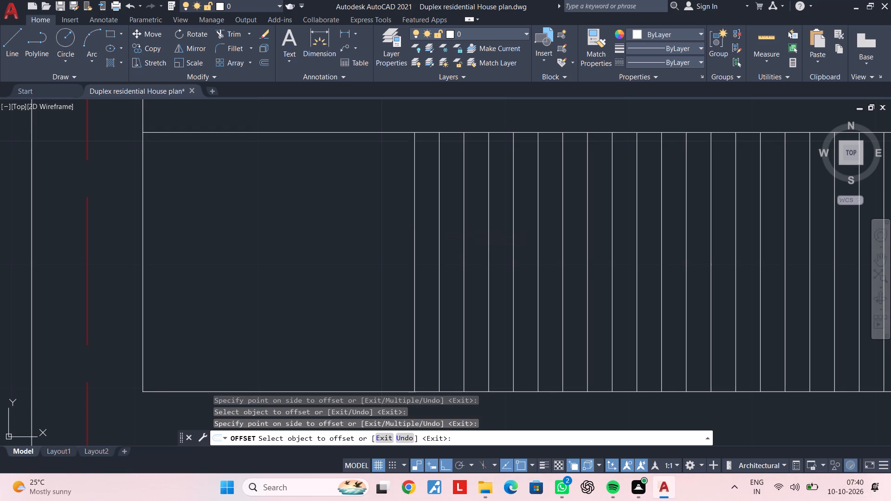
click(416, 228)
click(388, 229)
click(390, 228)
click(325, 231)
middle_drag(331, 232, 332, 232)
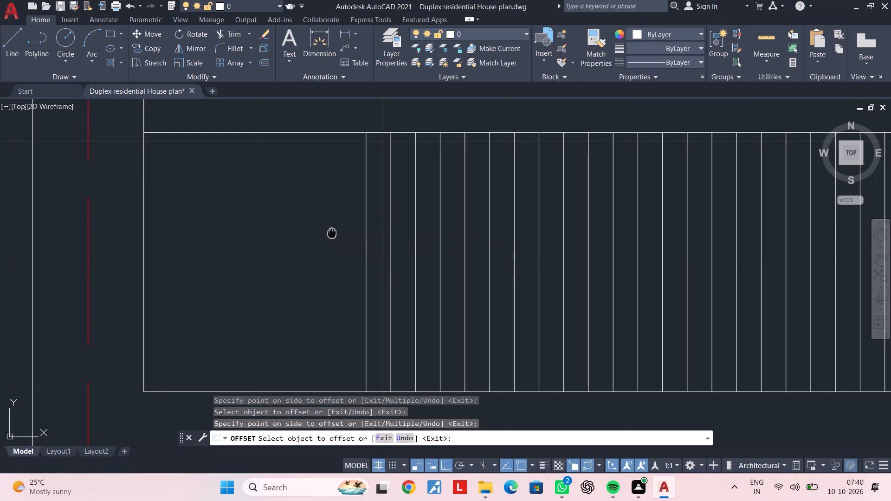
middle_drag(332, 232, 411, 229)
click(445, 223)
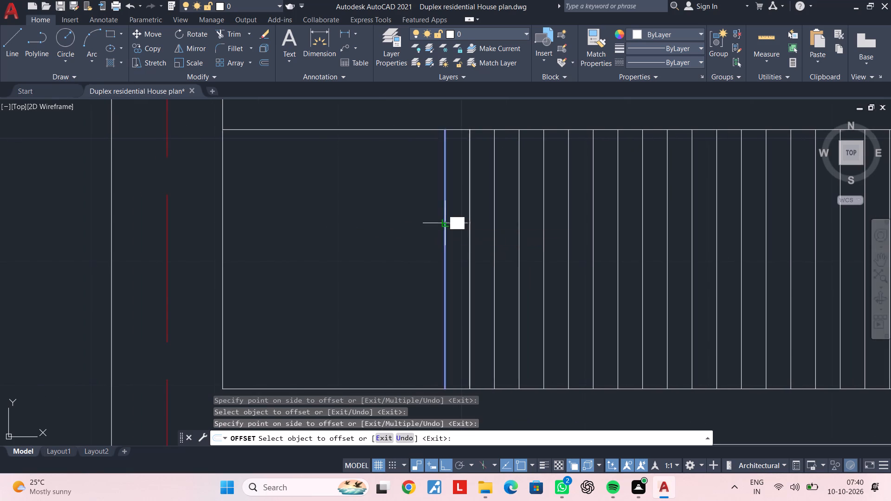
click(383, 225)
click(420, 221)
click(415, 221)
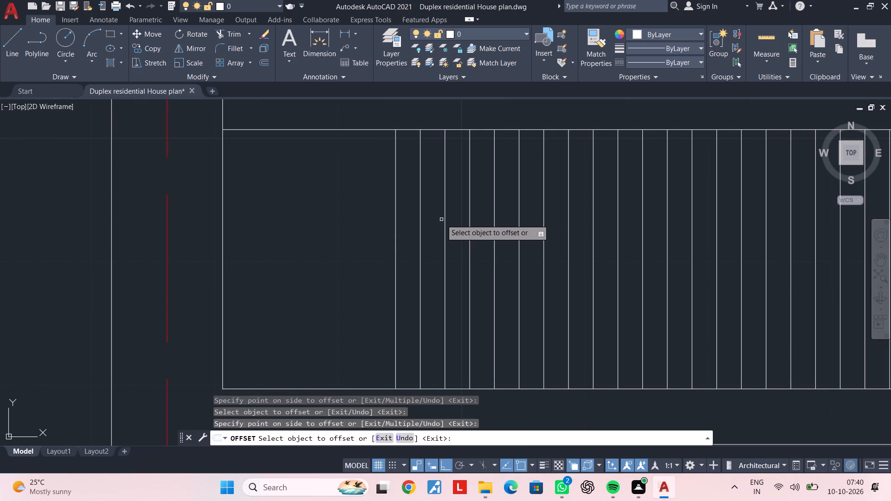
click(394, 218)
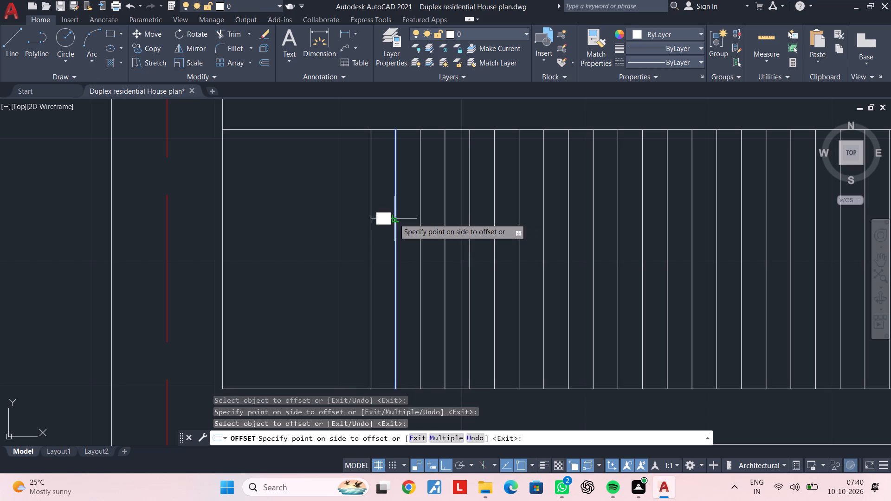
click(366, 225)
Offset the last five lines at 2" spacing to fill the closet up to the outer wall, and end the command.
middle_drag(417, 244, 688, 244)
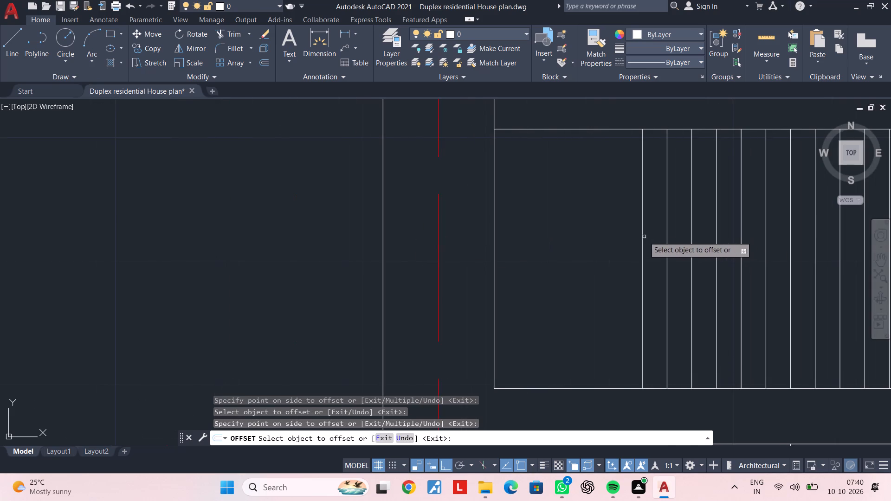
click(643, 237)
click(591, 237)
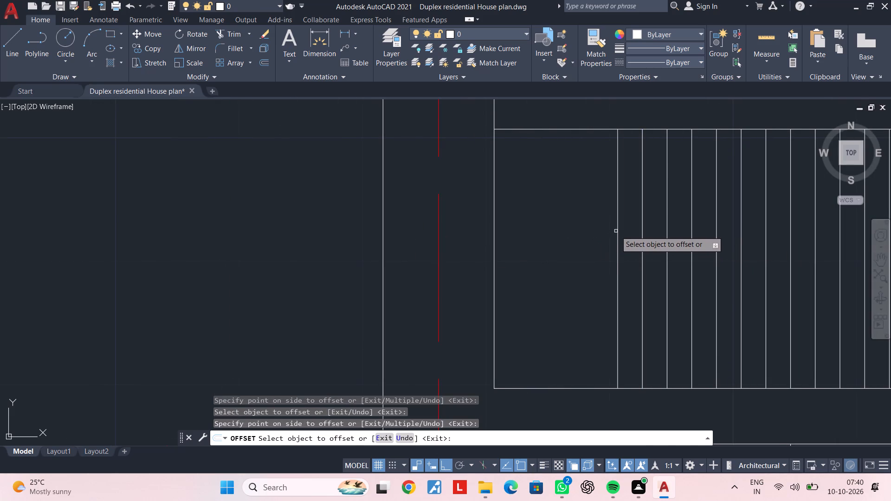
click(617, 231)
click(580, 234)
click(594, 231)
click(551, 231)
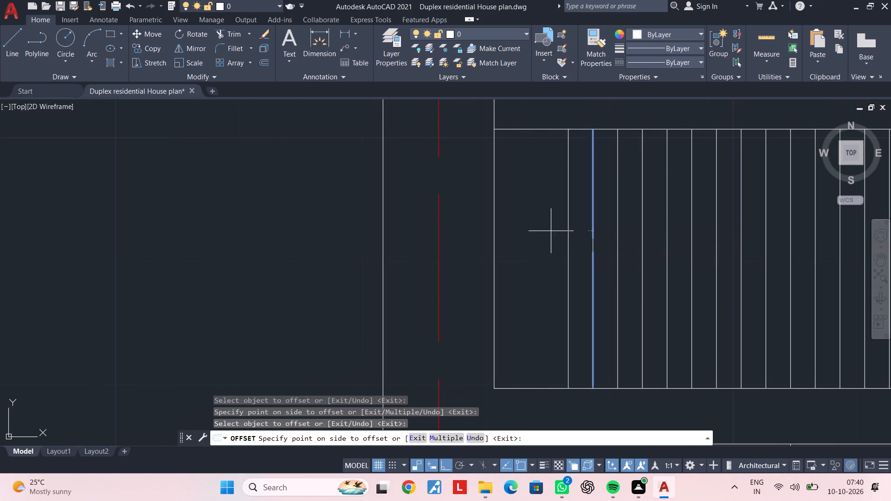
click(570, 227)
click(567, 225)
click(555, 226)
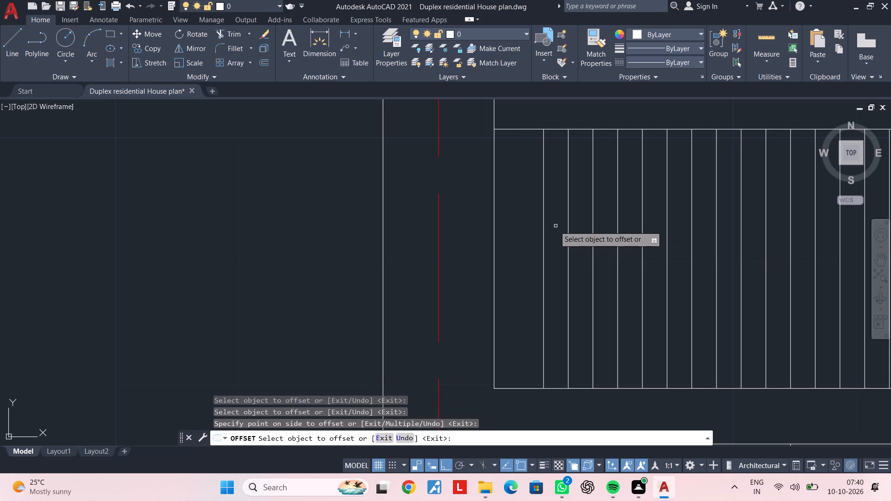
click(544, 226)
click(504, 231)
key(Escape)
scroll(564, 232, down, 4)
key(Escape)
middle_drag(597, 235, 521, 234)
key(Escape)
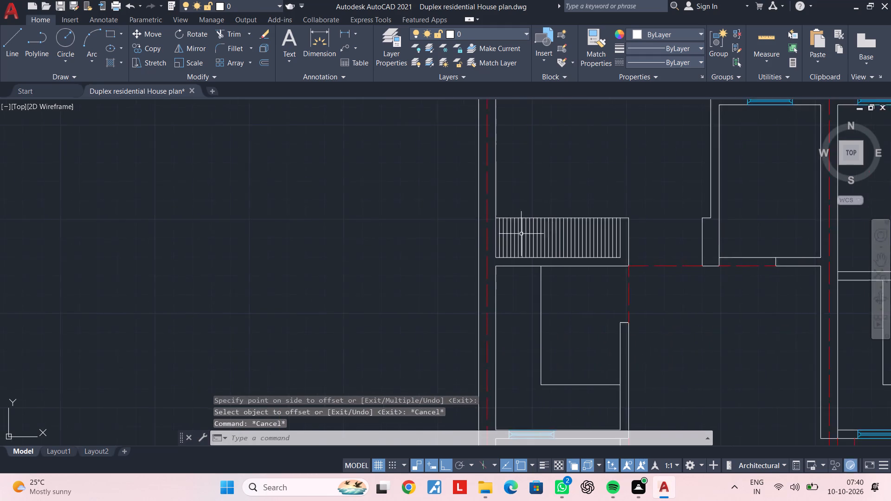
Change the colour of all the offset hanger lines inside the closet to light orange.
key(Escape)
scroll(589, 234, up, 2)
scroll(626, 234, down, 1)
middle_drag(625, 235, 599, 244)
key(Escape)
key(Escape)
scroll(623, 245, up, 2)
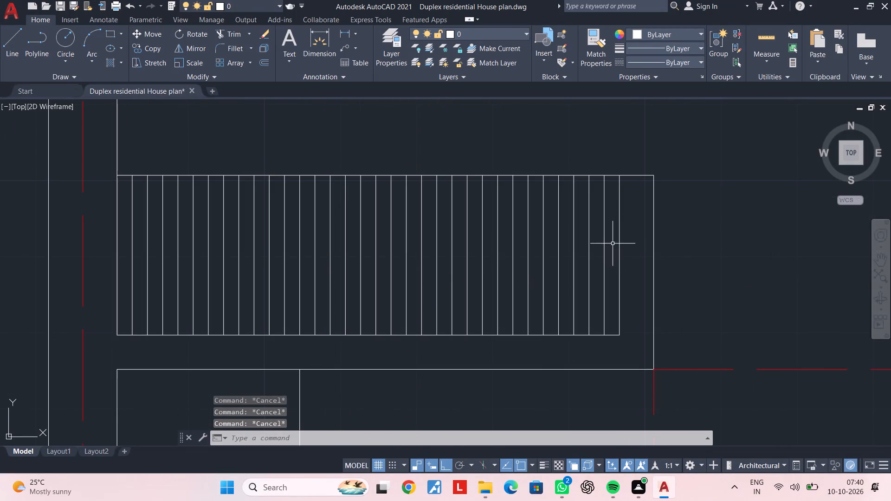
click(612, 244)
scroll(426, 253, down, 1)
middle_drag(426, 253, 645, 253)
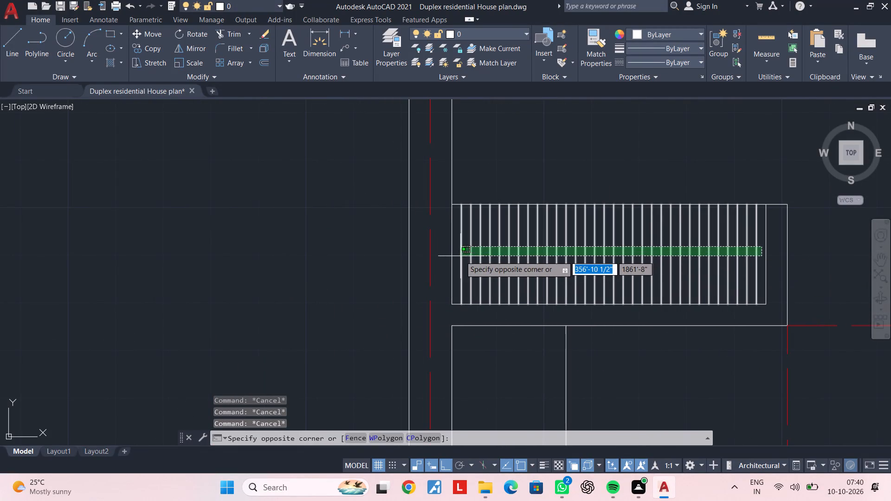
click(460, 256)
scroll(776, 310, down, 2)
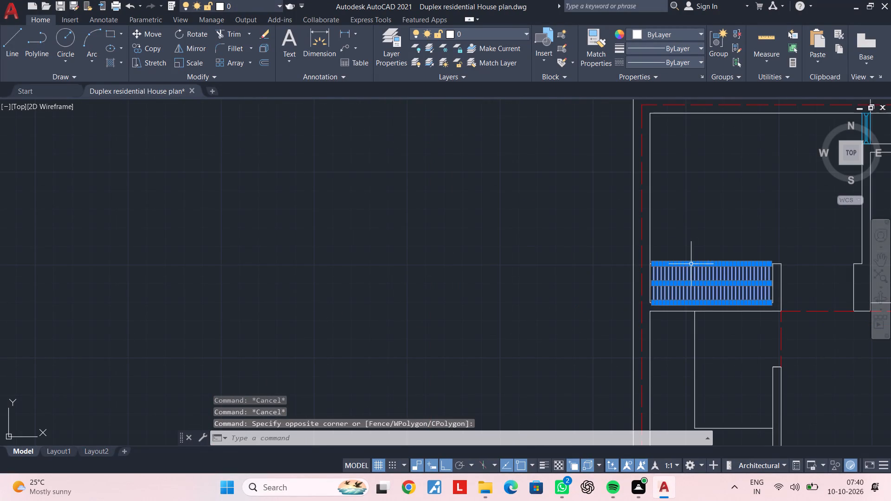
click(654, 34)
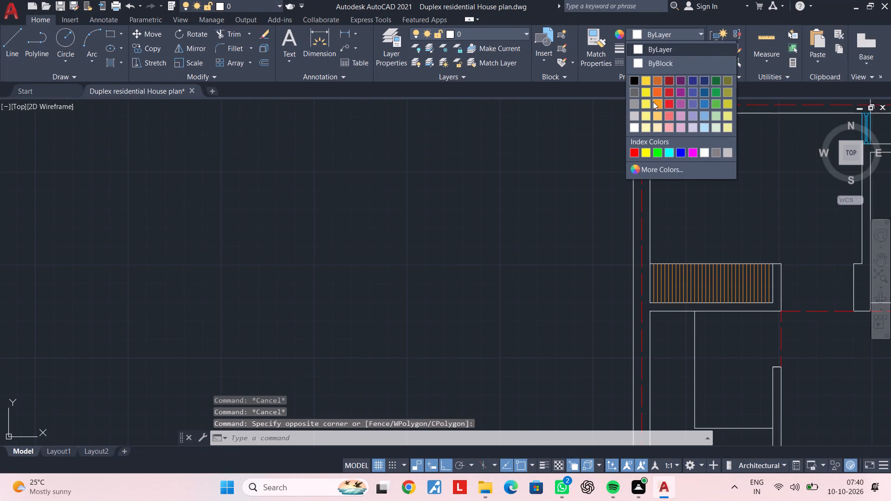
click(654, 114)
key(Escape)
key(Escape)
scroll(731, 230, down, 2)
middle_drag(720, 233, 503, 241)
key(Escape)
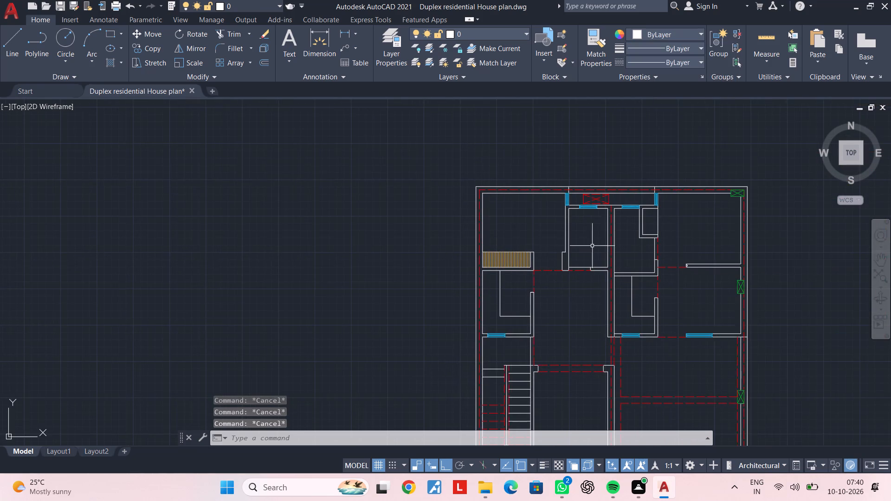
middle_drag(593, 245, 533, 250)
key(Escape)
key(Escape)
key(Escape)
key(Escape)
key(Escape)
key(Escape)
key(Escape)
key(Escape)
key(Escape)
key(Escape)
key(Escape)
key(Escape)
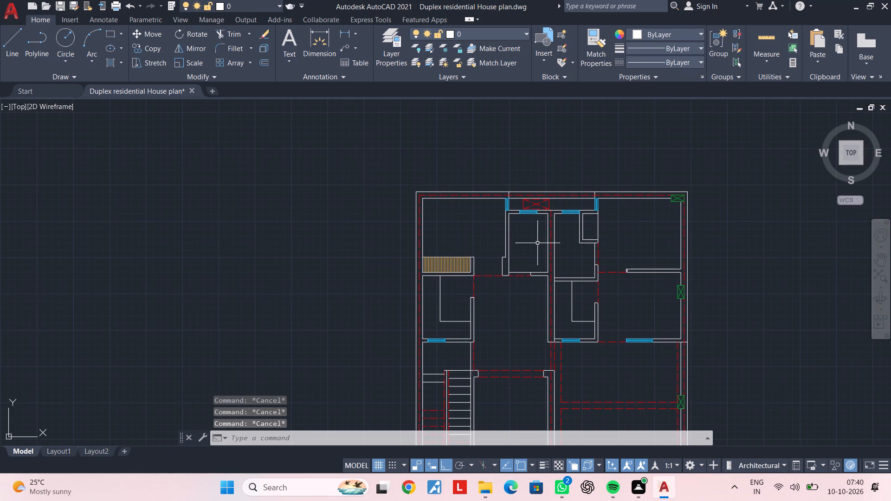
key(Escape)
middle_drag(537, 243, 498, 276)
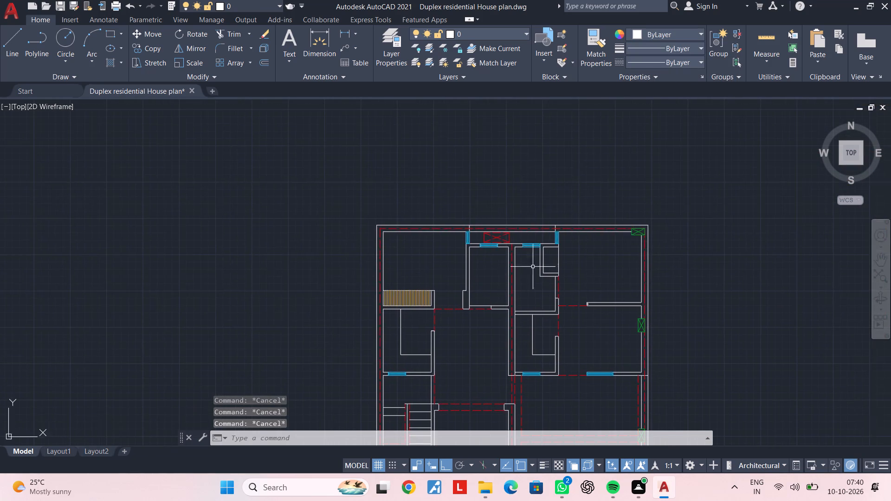
Offset the inner top line of the small closet beside the upper-right bedroom downward at 2" spacing, making the first four lines.
scroll(537, 263, up, 3)
middle_drag(561, 247, 511, 281)
key(Escape)
key(Escape)
key(Escape)
text(of 2")
key(Return)
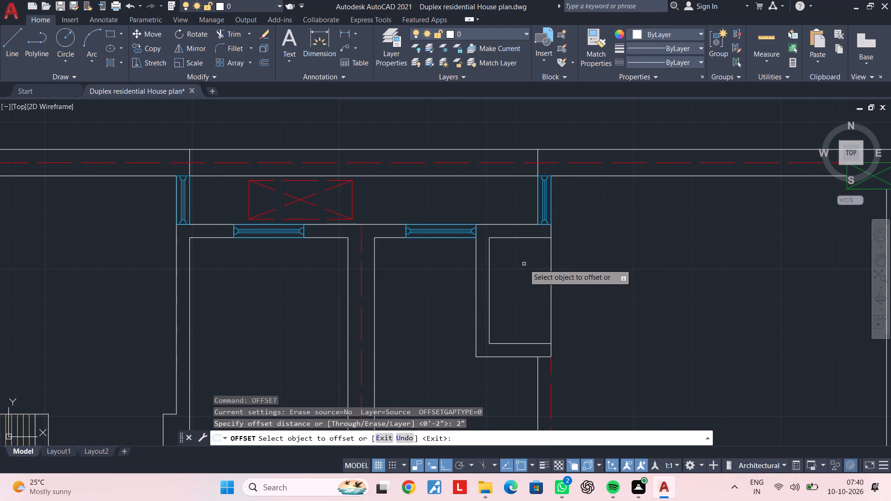
click(530, 237)
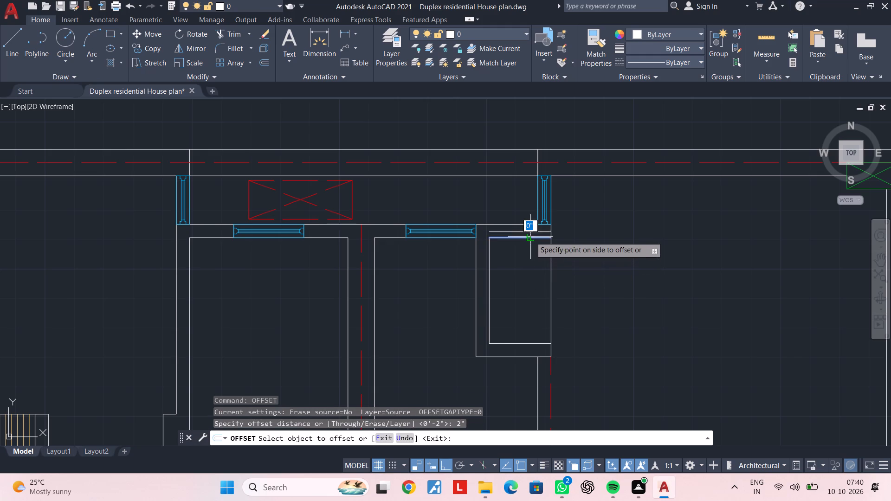
click(530, 252)
click(530, 243)
click(532, 261)
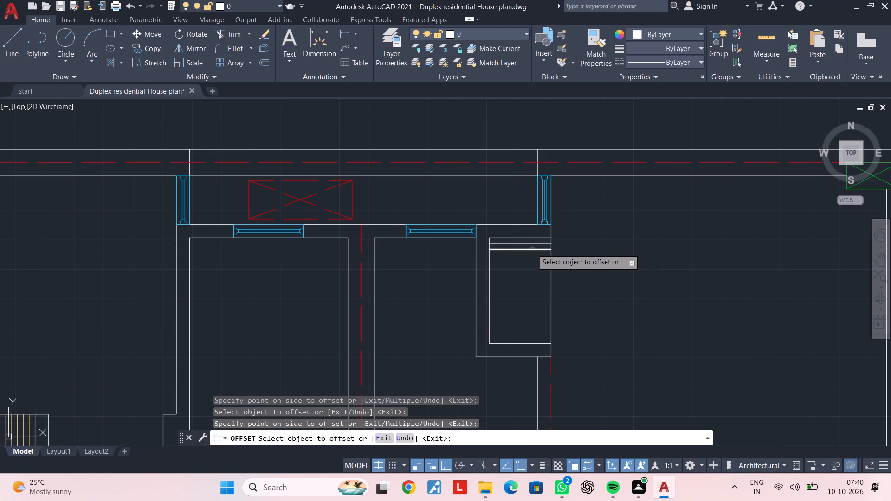
click(532, 249)
click(534, 266)
click(531, 257)
click(530, 273)
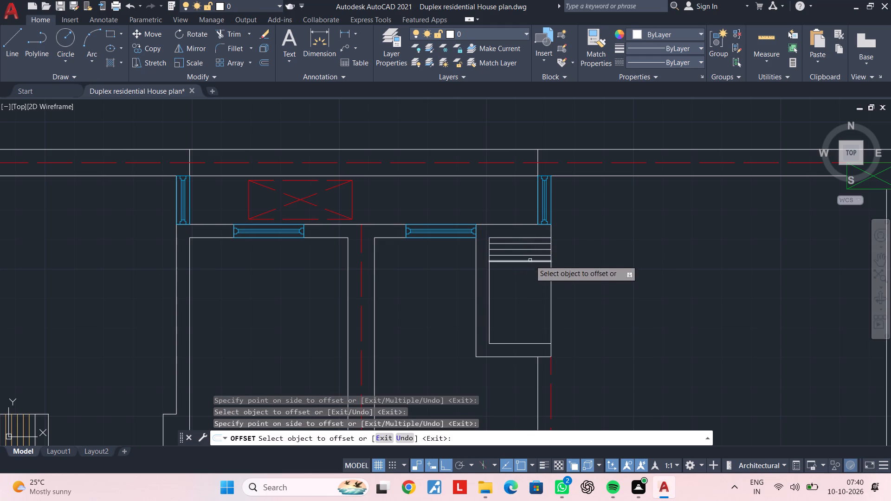
Continue the small closet's 2" line series with seven more offsets toward its bottom wall, each from the previous line.
click(530, 260)
click(529, 279)
click(530, 269)
click(529, 282)
click(529, 272)
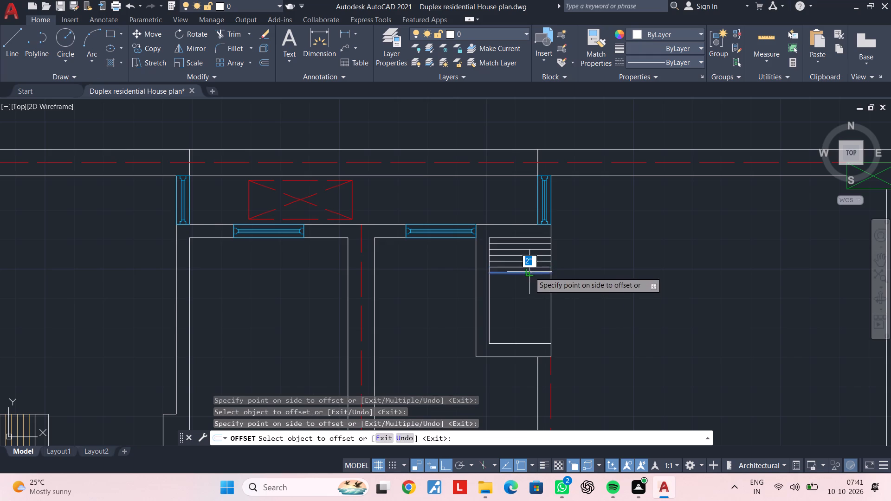
click(527, 287)
click(528, 280)
click(526, 292)
click(527, 284)
click(527, 291)
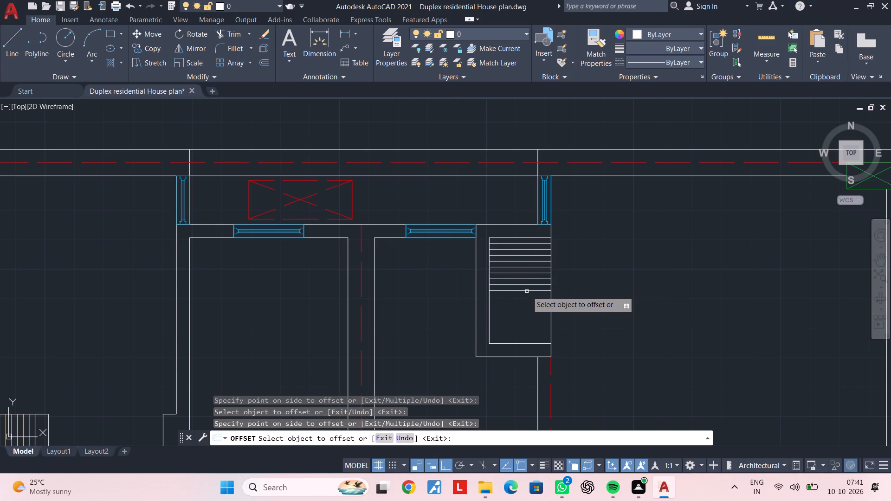
click(527, 290)
click(525, 306)
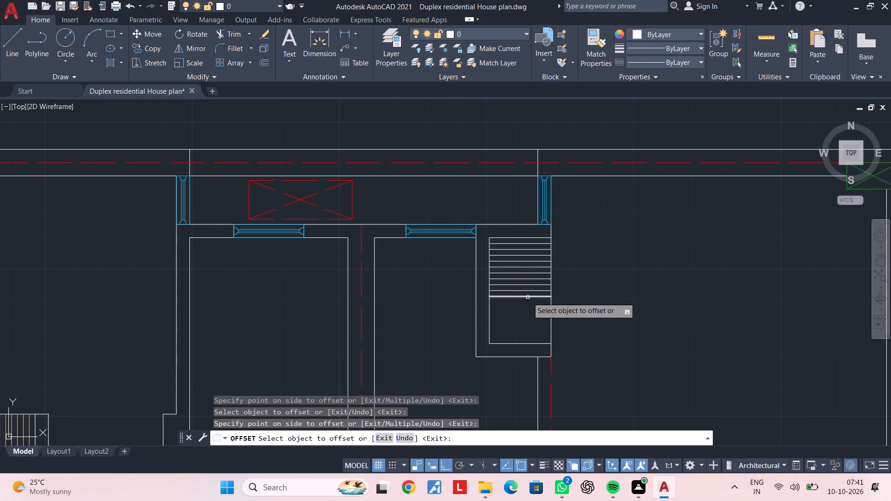
click(528, 297)
click(527, 310)
Offset the last six lines at 2" spacing to fill the small closet down to its bottom wall, and end the command.
click(529, 302)
click(529, 315)
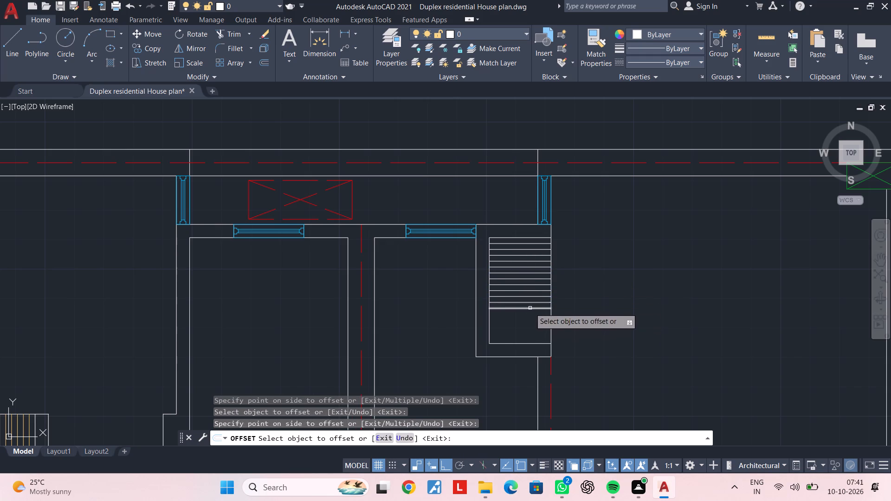
click(530, 308)
click(528, 324)
click(529, 315)
click(529, 321)
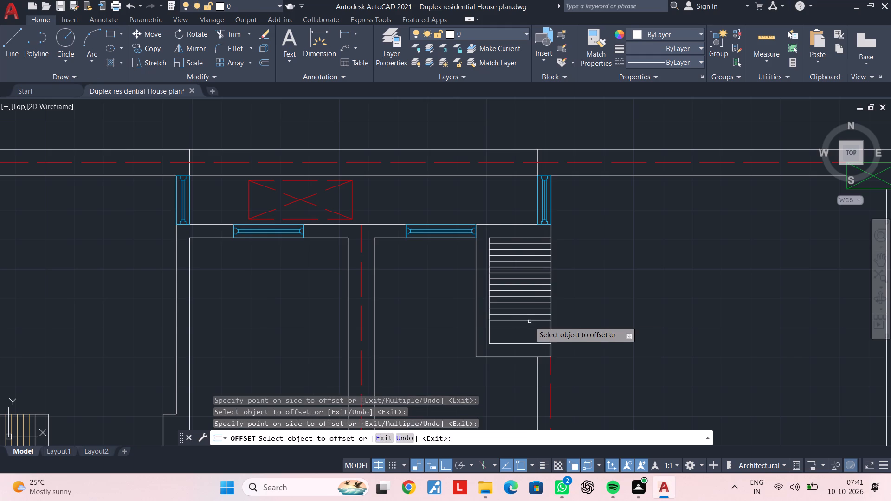
click(530, 320)
click(530, 330)
drag(531, 326, 531, 339)
click(531, 339)
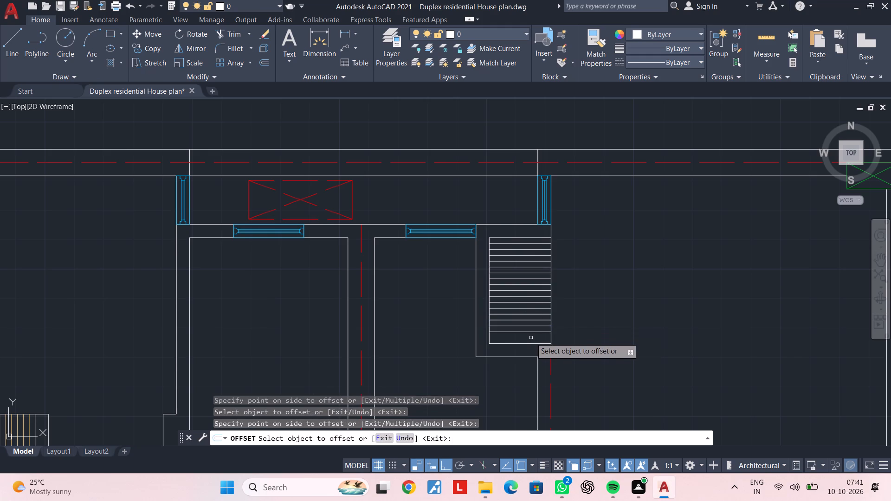
drag(531, 333, 531, 339)
click(531, 339)
key(Escape)
key(Escape)
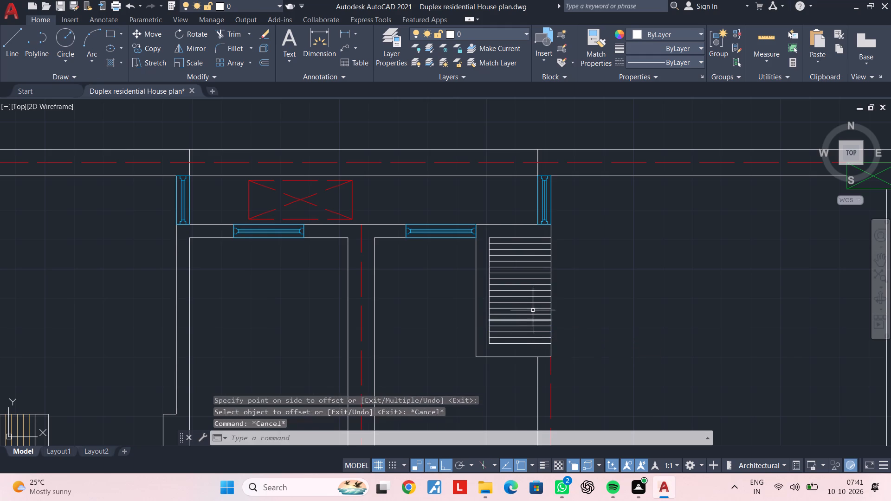
Match the properties of the light orange lines in the upper-left bedroom's closet onto all the new offset lines in the small closet.
key(Escape)
key(Escape)
key(m)
text(a)
key(space)
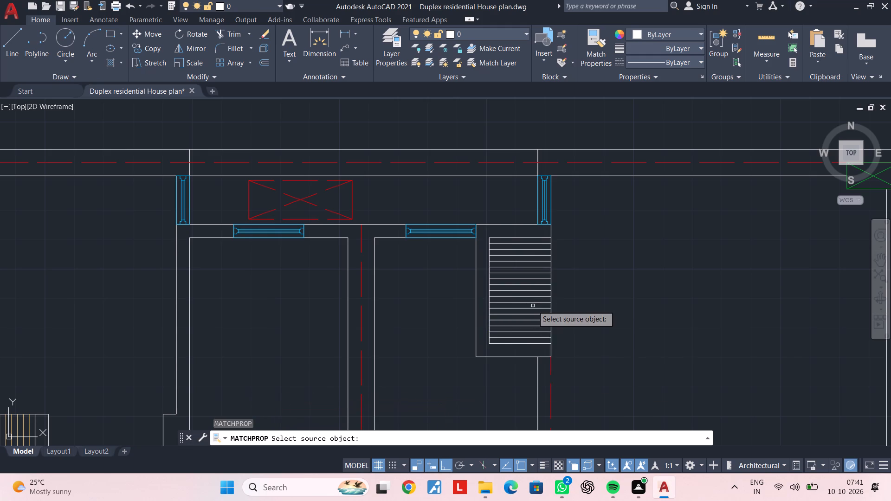
scroll(483, 316, down, 3)
middle_drag(483, 316, 519, 290)
scroll(406, 319, up, 3)
click(401, 320)
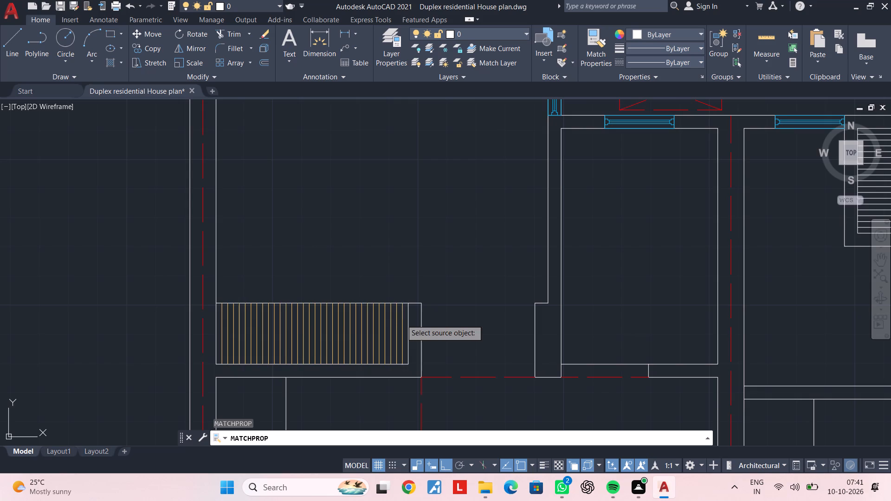
scroll(761, 299, down, 1)
middle_drag(747, 305, 620, 331)
scroll(714, 283, up, 4)
click(714, 281)
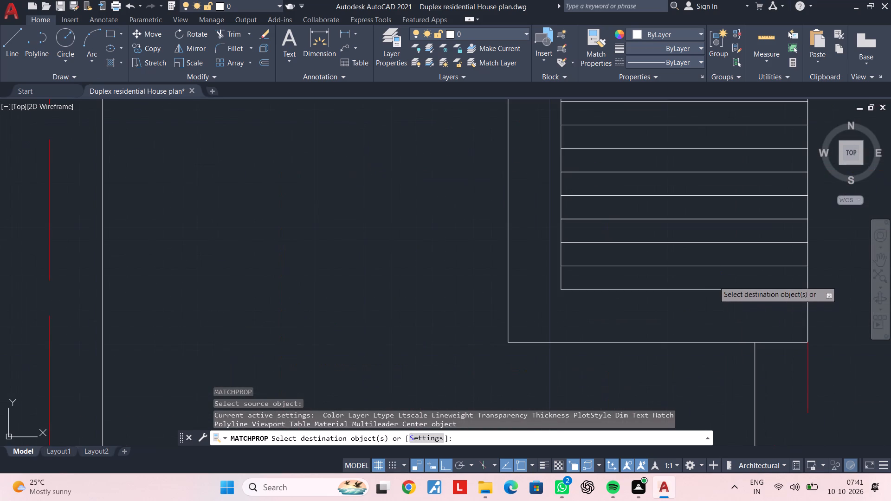
scroll(695, 201, down, 2)
middle_drag(697, 202, 673, 288)
middle_drag(672, 235, 655, 292)
scroll(655, 238, up, 1)
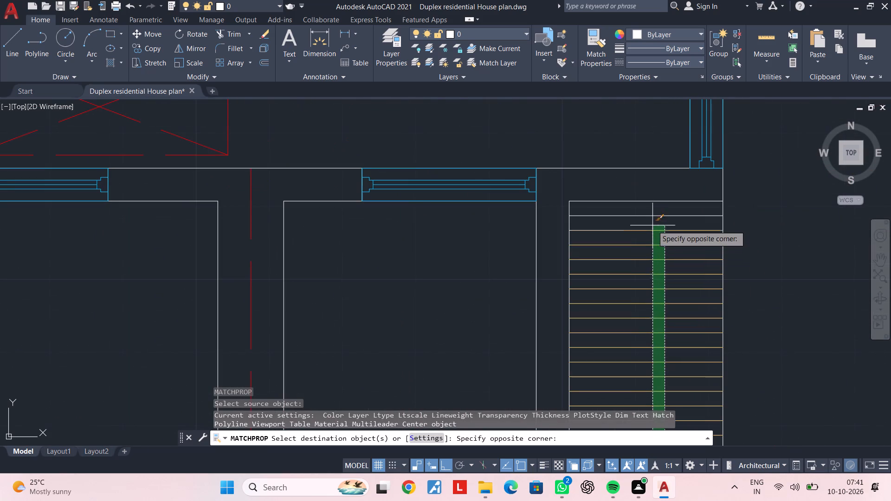
click(651, 213)
key(Escape)
scroll(656, 238, down, 2)
middle_drag(656, 239, 634, 237)
key(Escape)
key(Escape)
key(Escape)
Save the drawing with the small closet's lines recoloured.
middle_drag(619, 264, 614, 253)
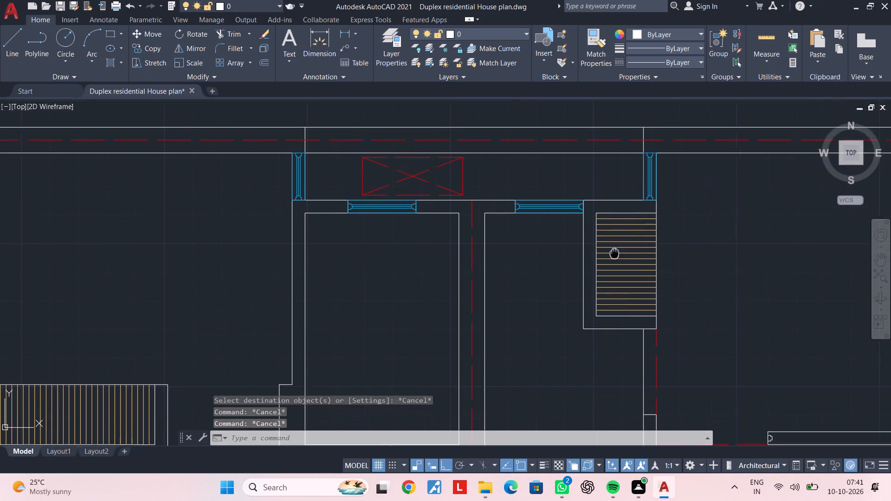
middle_drag(614, 253, 604, 238)
key(Escape)
key(Escape)
scroll(633, 250, down, 2)
middle_drag(636, 252, 586, 229)
key(Escape)
key(Escape)
key(ctrl+s)
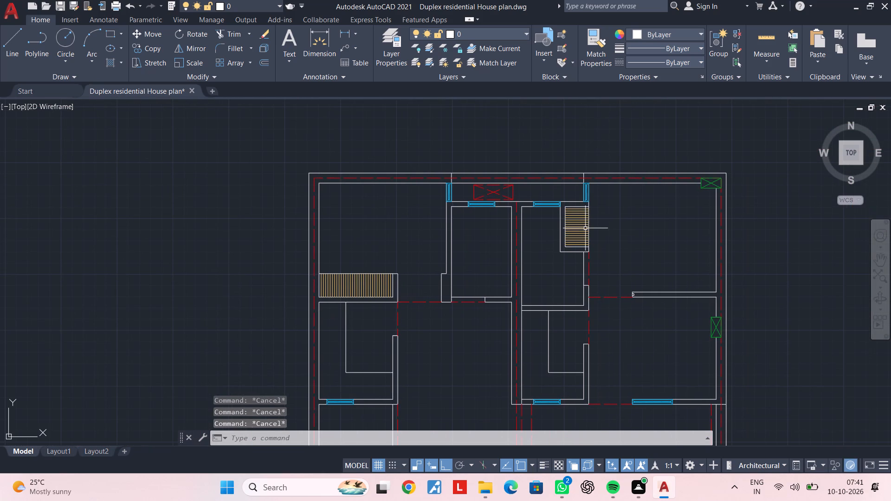
key(ctrl+s)
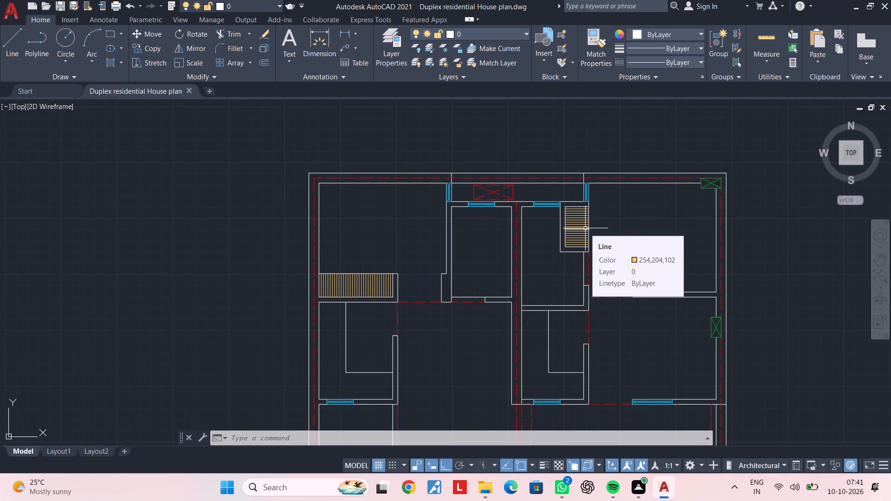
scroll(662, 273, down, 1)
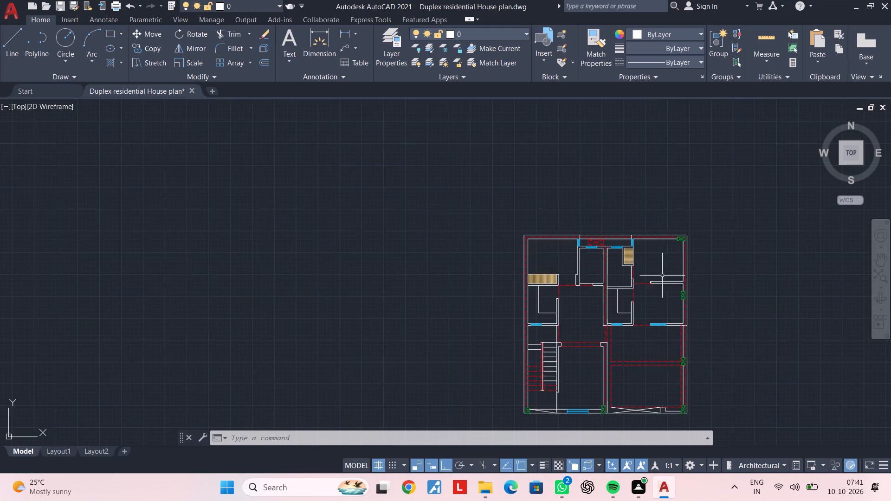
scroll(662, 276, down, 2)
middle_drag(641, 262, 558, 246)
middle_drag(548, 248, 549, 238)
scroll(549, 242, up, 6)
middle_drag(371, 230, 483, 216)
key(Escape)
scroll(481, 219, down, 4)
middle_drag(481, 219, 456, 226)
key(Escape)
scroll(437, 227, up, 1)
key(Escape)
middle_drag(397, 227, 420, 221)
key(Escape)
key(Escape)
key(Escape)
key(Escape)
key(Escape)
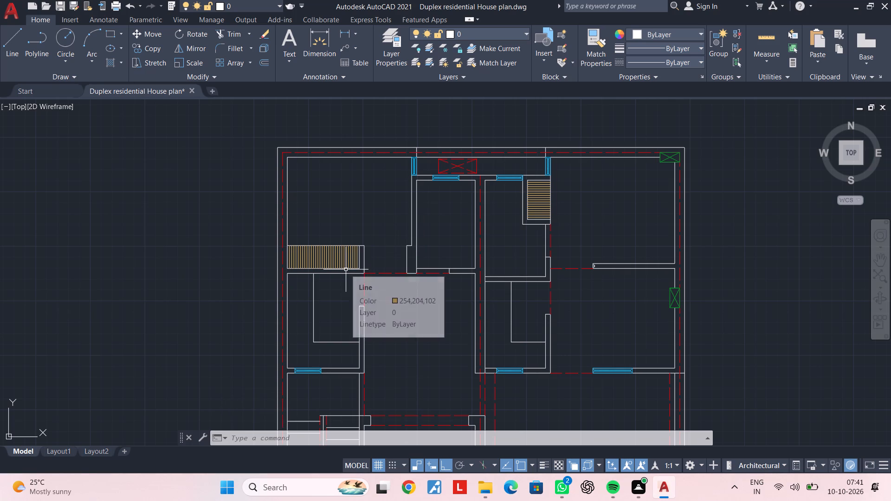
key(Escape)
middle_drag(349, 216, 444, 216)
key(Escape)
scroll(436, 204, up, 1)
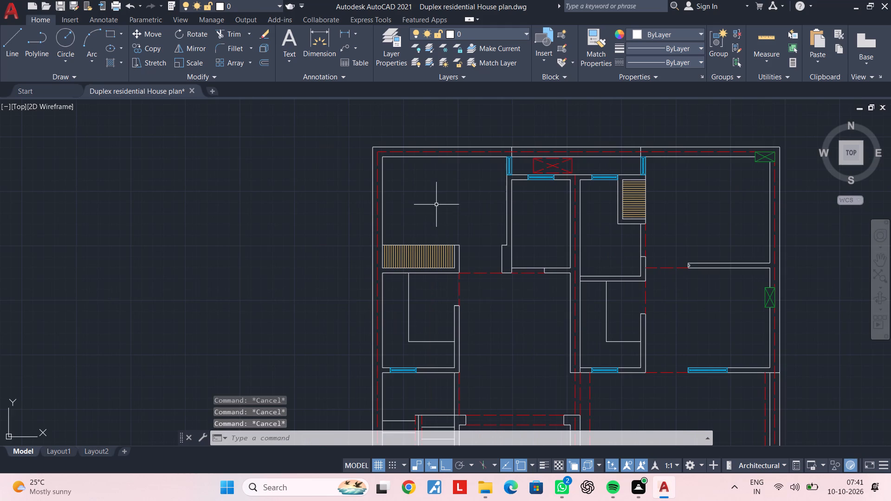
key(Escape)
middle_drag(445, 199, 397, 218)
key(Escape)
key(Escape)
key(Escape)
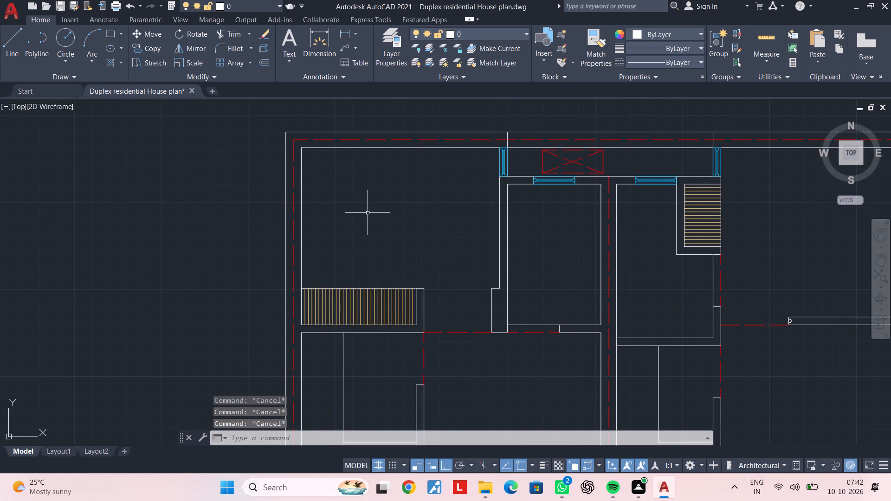
Save the drawing again.
key(ctrl+s)
key(Escape)
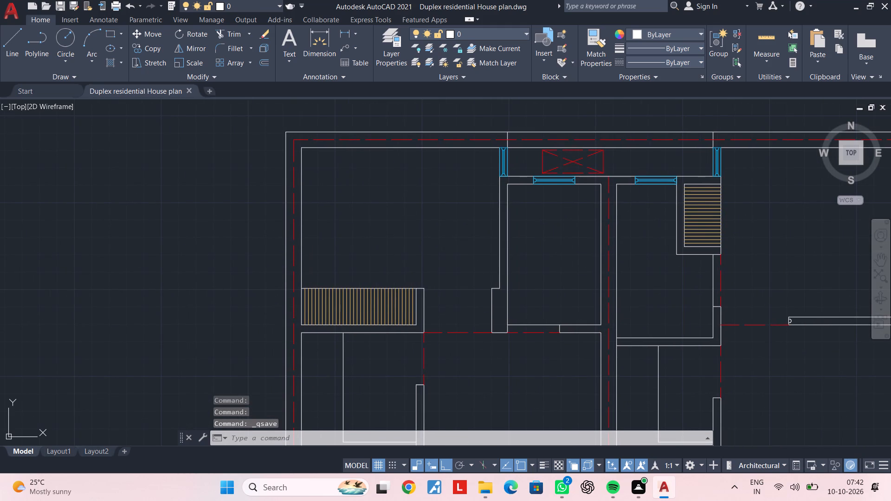
Insert the double-bed block A$C07097A50 from the DesignCenter bed library into the upper-right bedroom, and close DesignCenter.
text(adc)
key(space)
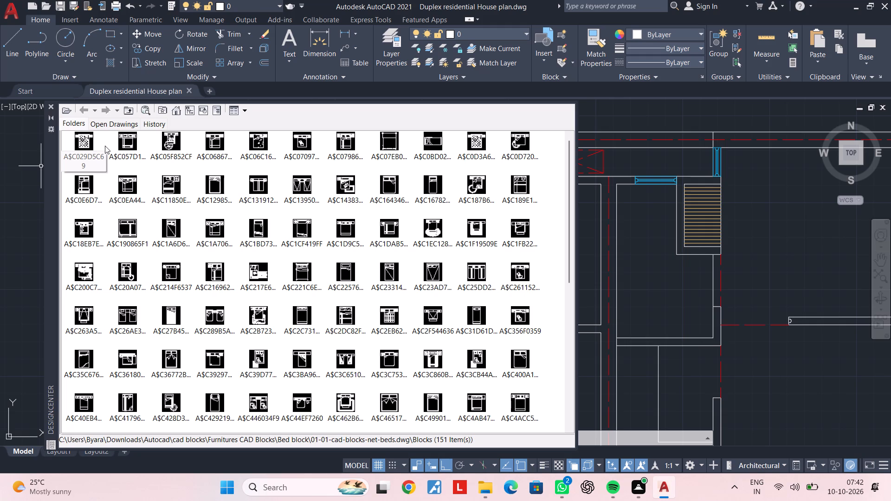
double_click(297, 144)
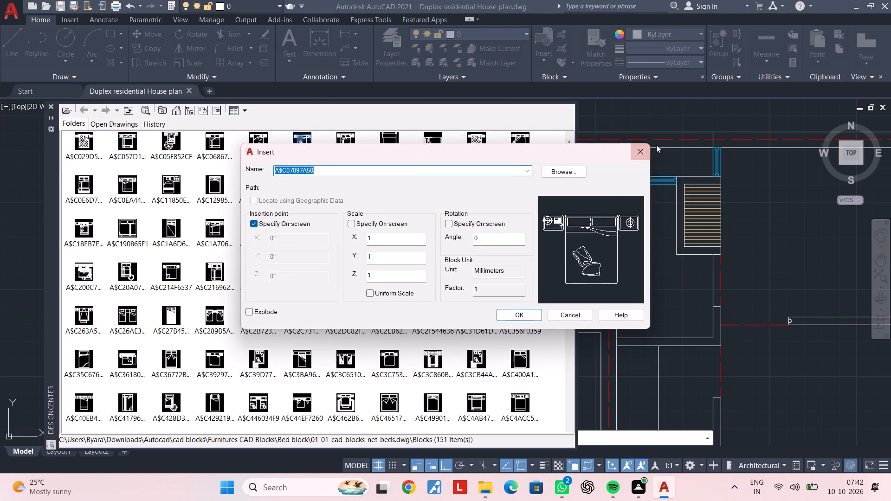
click(636, 149)
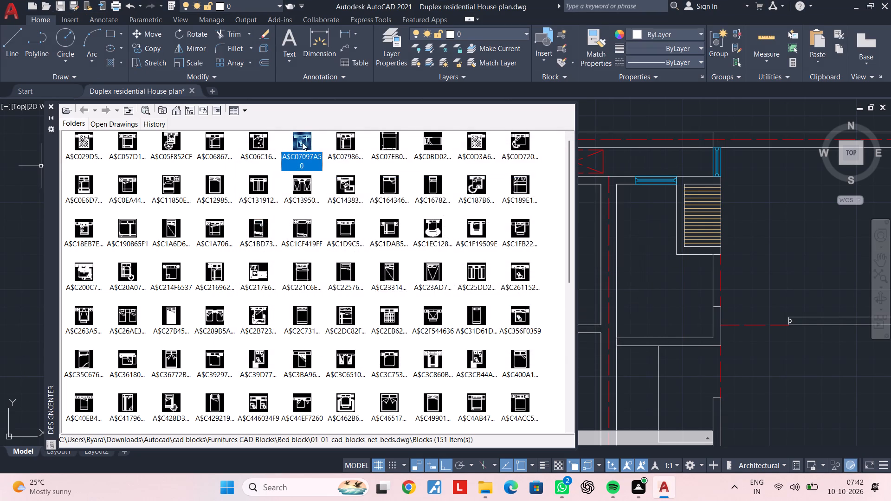
drag(300, 139, 761, 238)
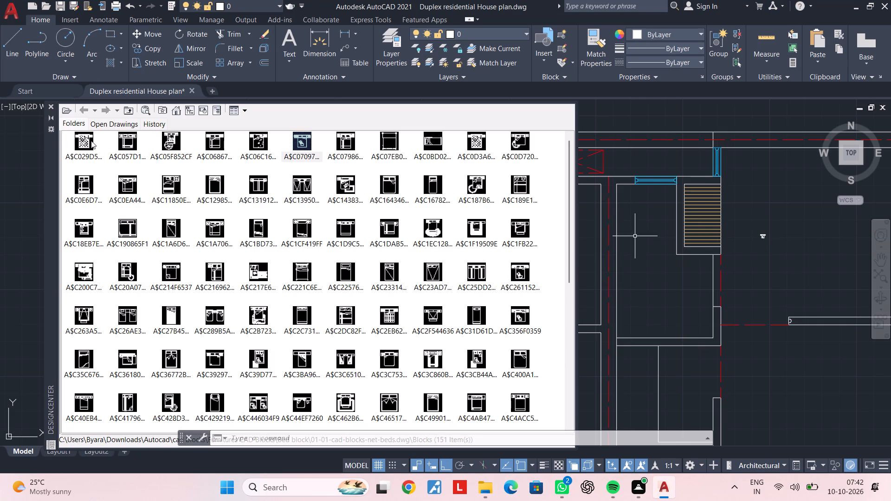
click(48, 106)
key(Escape)
Scale up the inserted bed block freehand from a base point just below it, so its size suits the bedrooms.
middle_drag(663, 225, 527, 223)
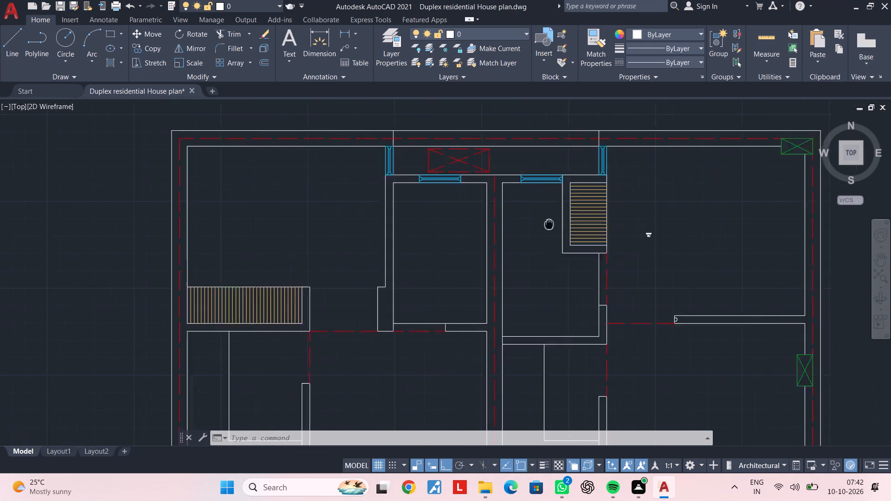
middle_drag(527, 223, 417, 223)
scroll(535, 223, up, 1)
scroll(492, 256, up, 3)
click(557, 180)
click(468, 273)
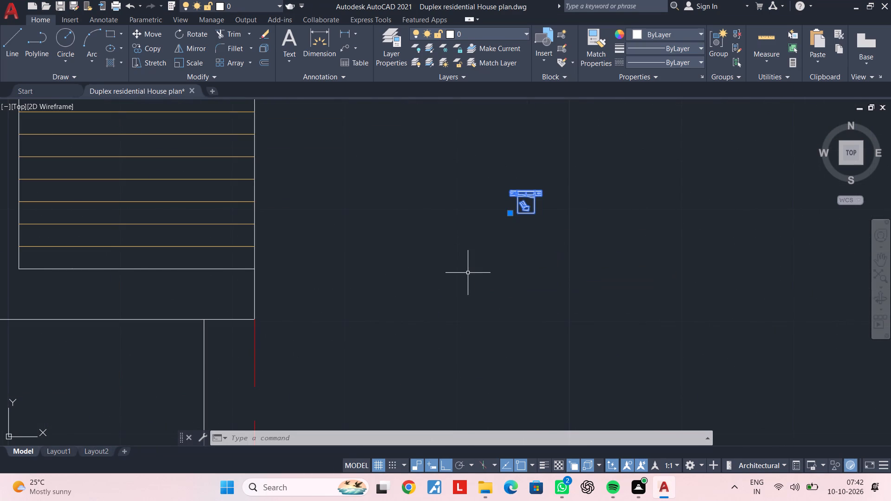
text(sc)
key(space)
click(508, 258)
scroll(484, 283, down, 3)
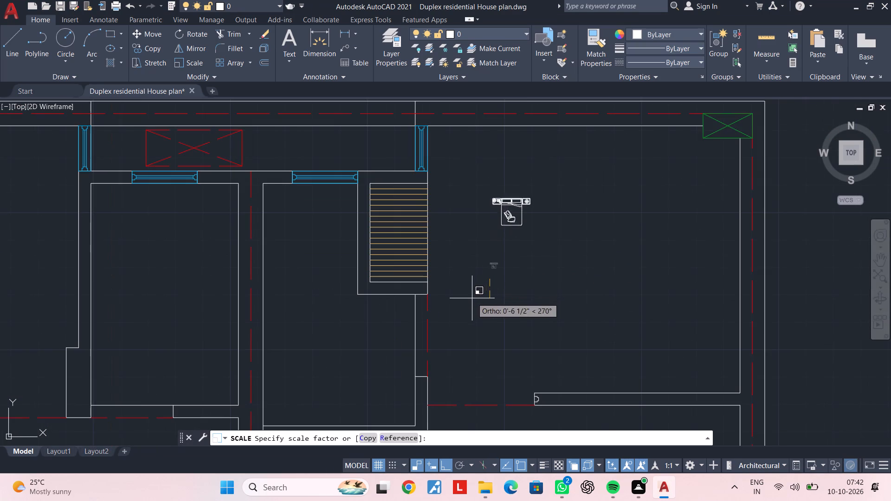
scroll(456, 313, down, 2)
middle_drag(454, 323, 452, 329)
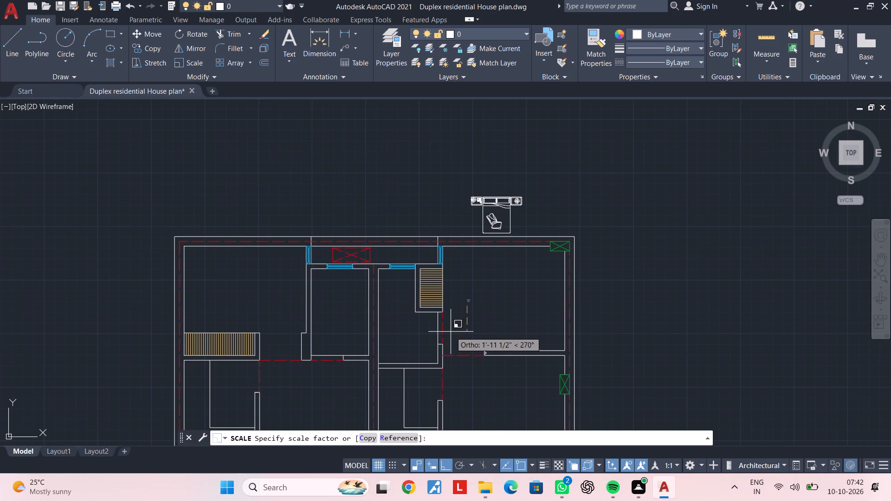
click(451, 332)
key(Escape)
Rotate the bed block 90° counterclockwise above the plan so that its headboard faces left.
scroll(512, 200, up, 2)
click(512, 200)
click(479, 206)
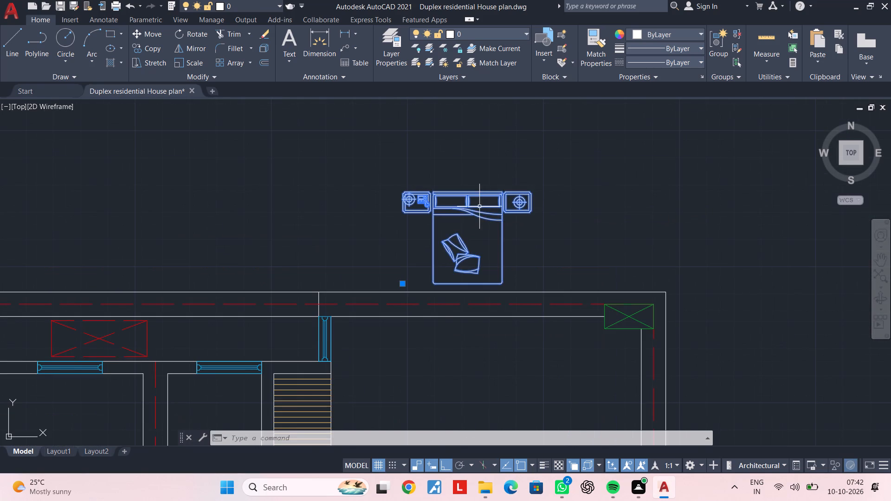
text(ro)
key(space)
click(349, 161)
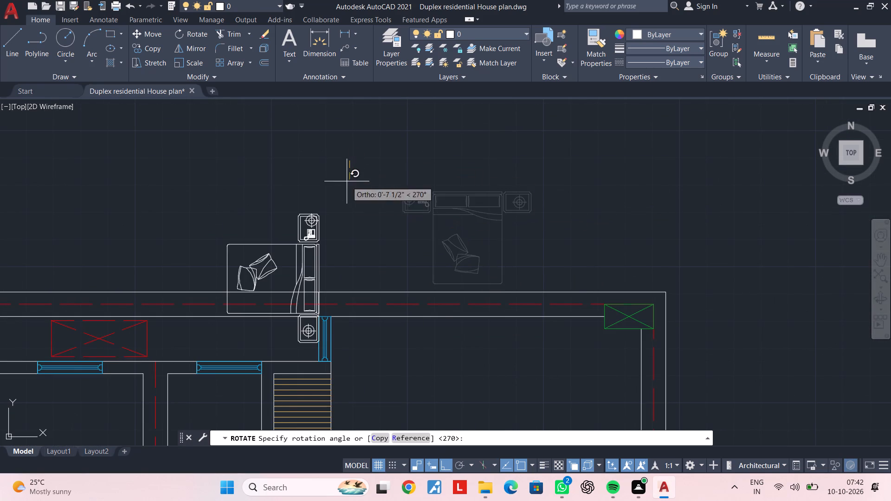
middle_drag(376, 138, 381, 221)
click(381, 155)
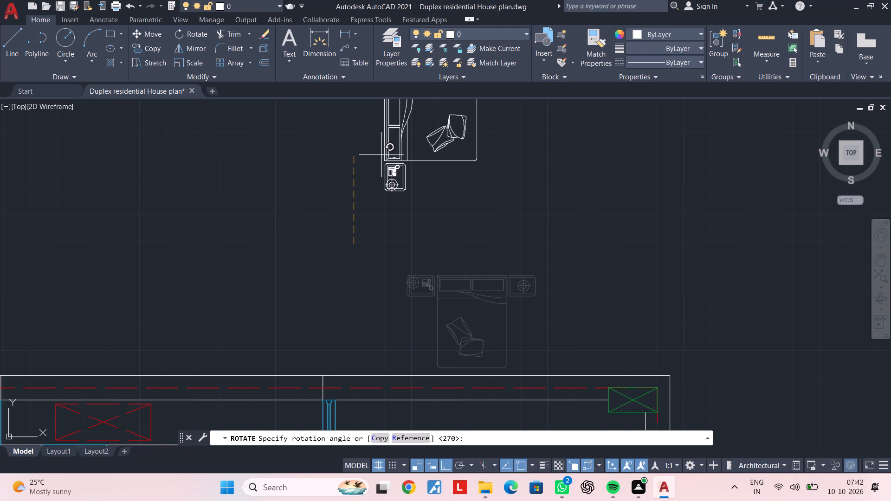
key(Escape)
scroll(376, 198, down, 3)
middle_drag(377, 204, 381, 210)
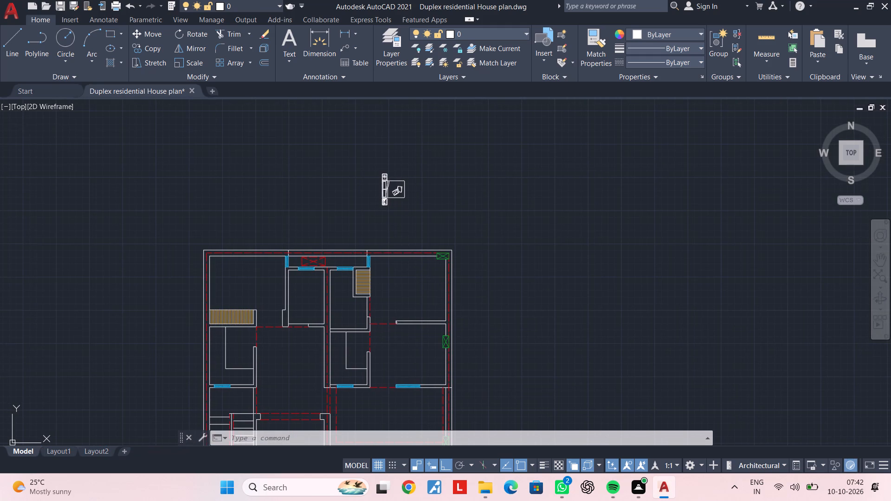
Copy the bed block from above the plan into the upper-left bedroom, with the midpoint of its headboard just off the left wall.
middle_drag(381, 210, 421, 277)
scroll(418, 261, up, 2)
click(438, 250)
text(co)
key(space)
scroll(413, 252, up, 3)
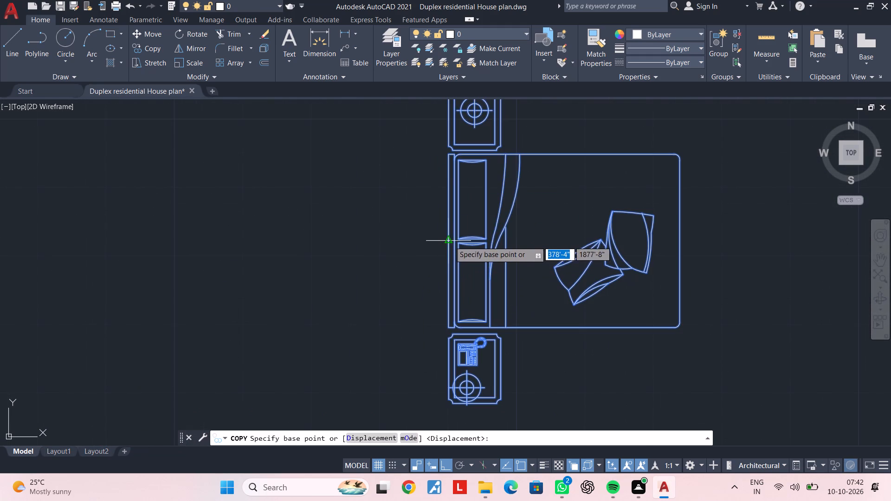
click(449, 239)
scroll(412, 248, down, 3)
middle_drag(411, 250, 633, 168)
middle_drag(409, 274, 558, 179)
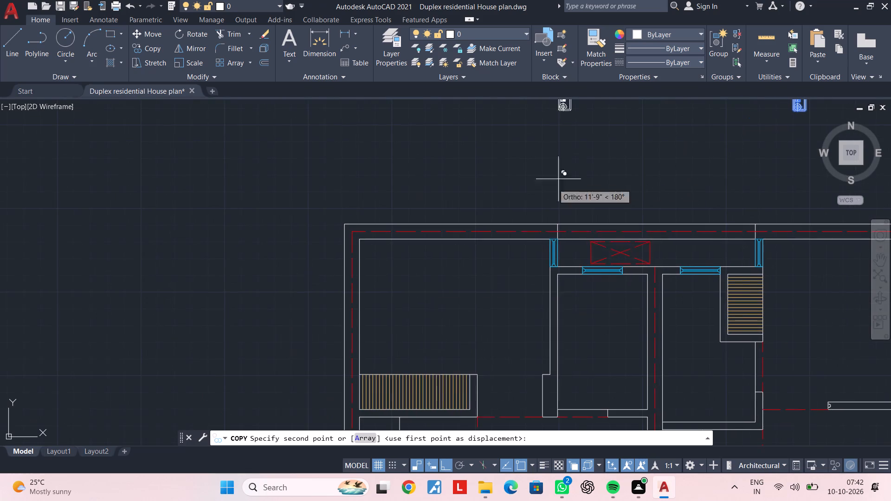
click(447, 460)
middle_drag(393, 320, 445, 305)
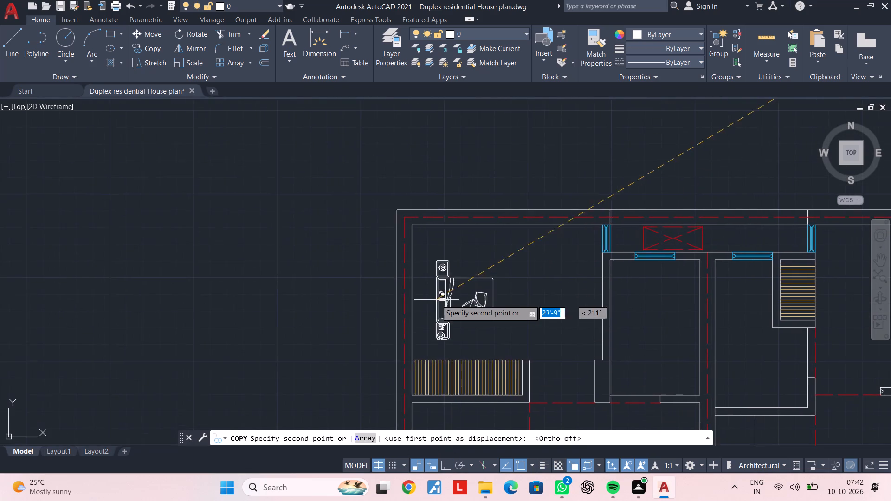
scroll(436, 300, up, 1)
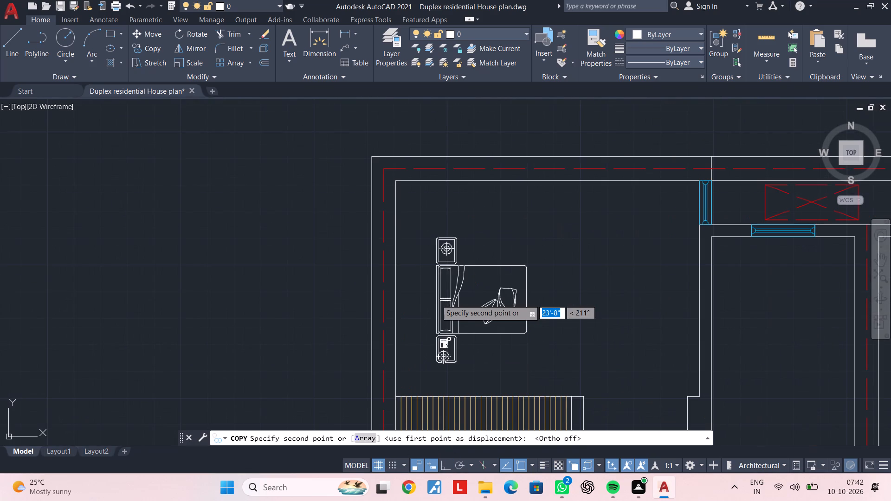
scroll(416, 276, up, 1)
scroll(416, 276, down, 1)
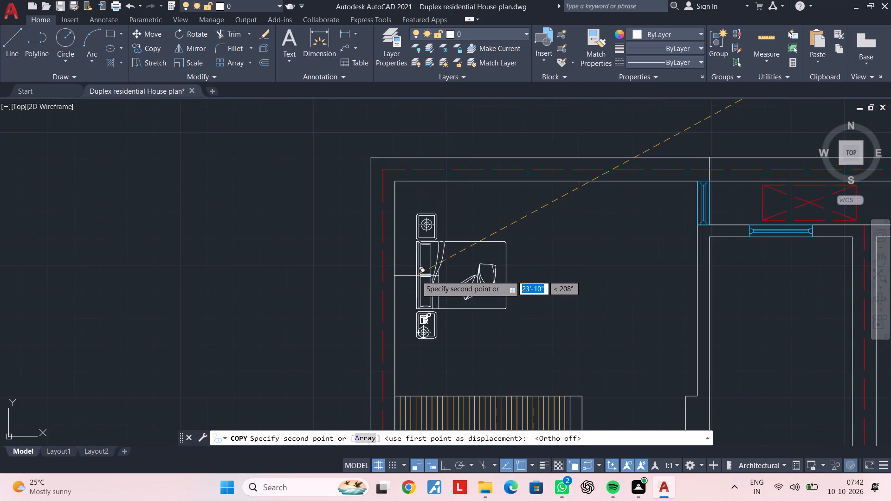
middle_drag(416, 276, 418, 257)
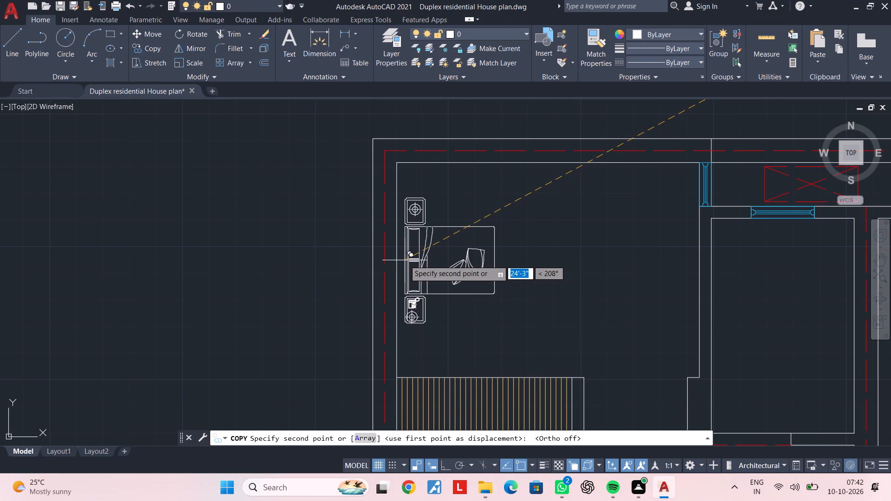
scroll(405, 260, up, 3)
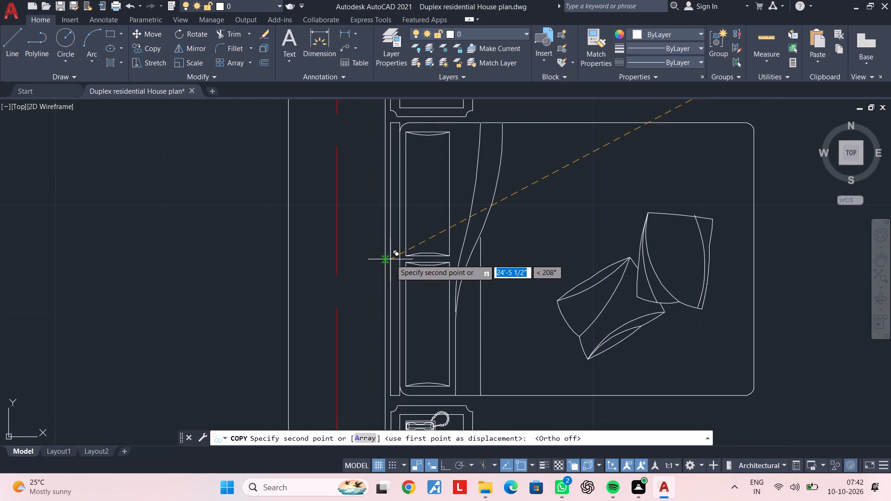
click(396, 259)
scroll(460, 261, down, 3)
key(Escape)
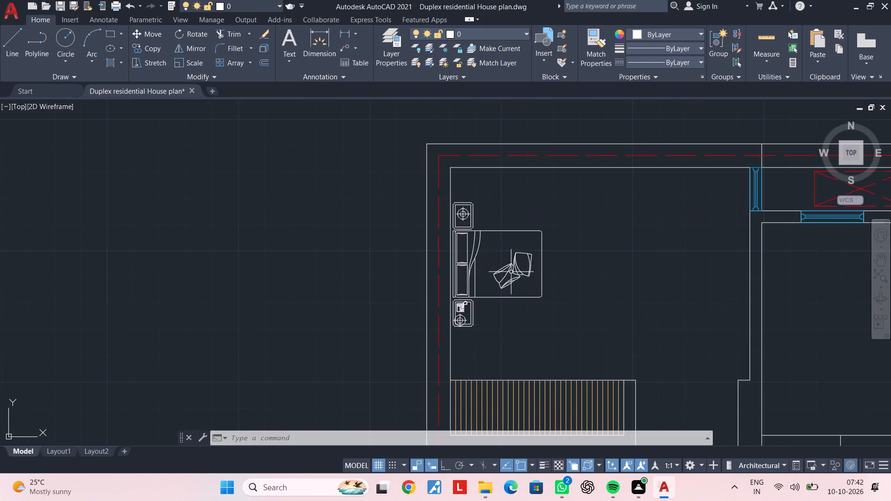
key(Escape)
key(Escape)
key(Escape)
key(Escape)
Scale up the upper-left bedroom's bed freehand from its headboard midpoint so that it better fills the room.
click(543, 266)
text(sc)
key(space)
scroll(448, 266, up, 3)
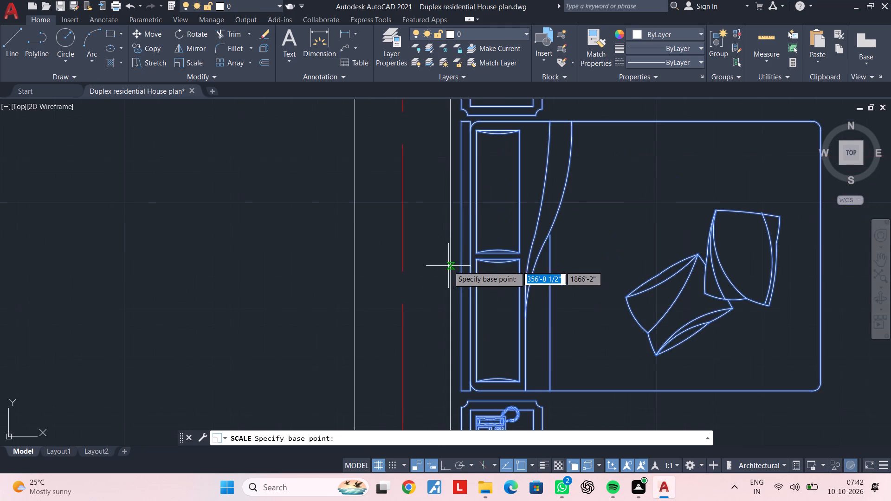
click(460, 257)
scroll(533, 259, down, 3)
middle_drag(533, 259, 524, 260)
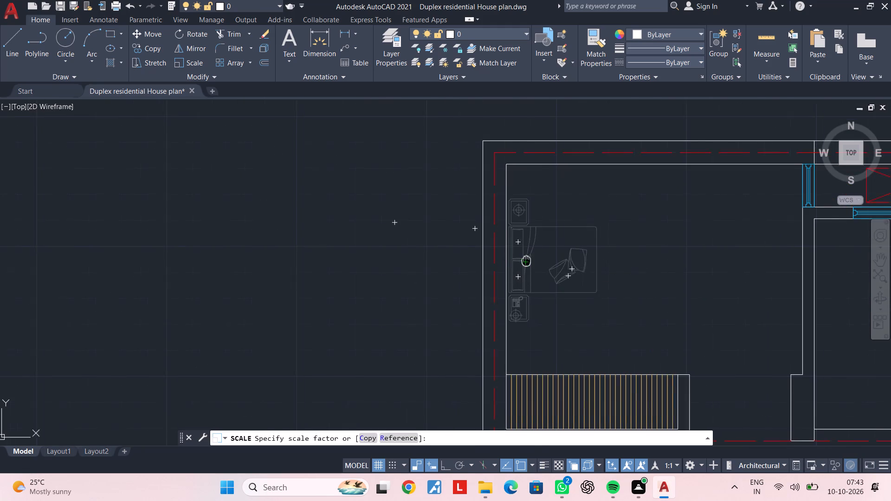
middle_drag(524, 260, 509, 261)
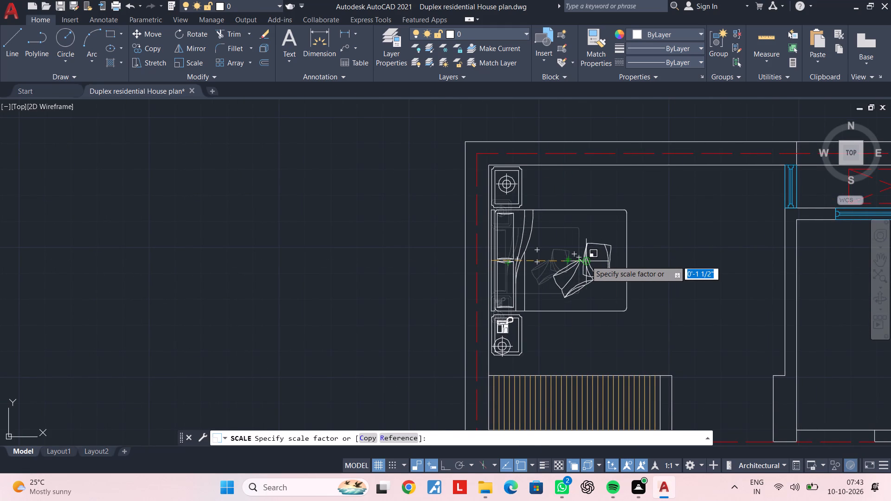
click(579, 261)
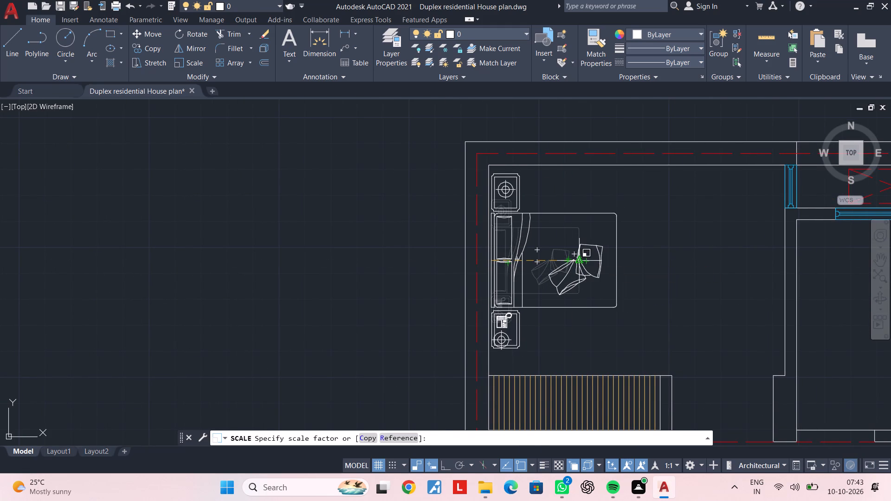
key(Escape)
Rotate the original bed block above the plan 90° clockwise with Ortho on, so that its headboard faces up.
scroll(579, 261, down, 3)
middle_drag(618, 271, 514, 281)
key(Escape)
key(Escape)
middle_drag(641, 205, 532, 229)
key(Escape)
key(Escape)
click(548, 182)
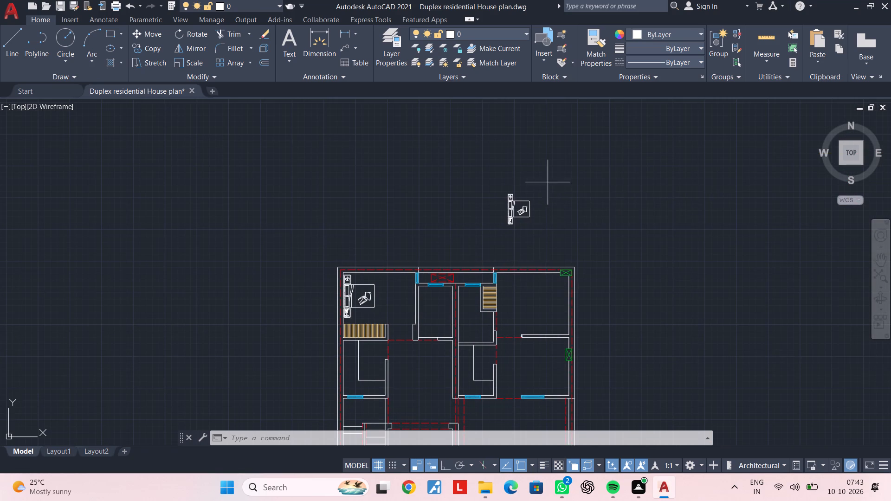
click(498, 222)
key(r)
key(o)
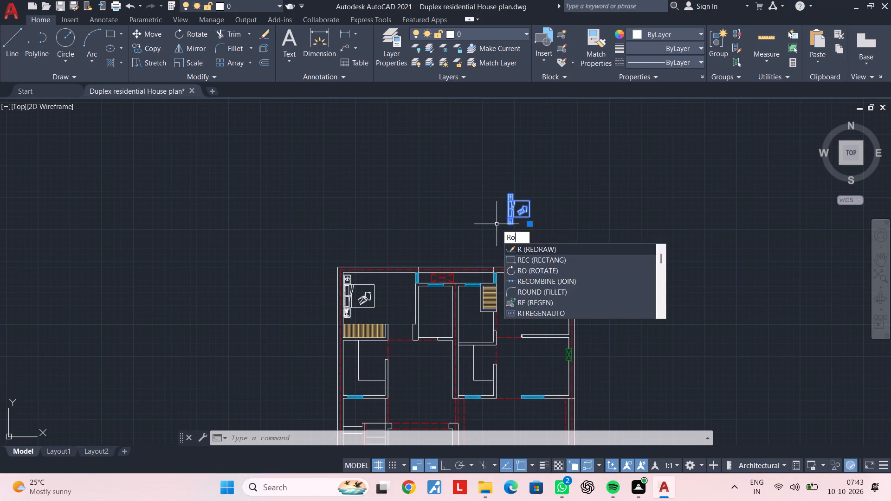
key(space)
click(564, 223)
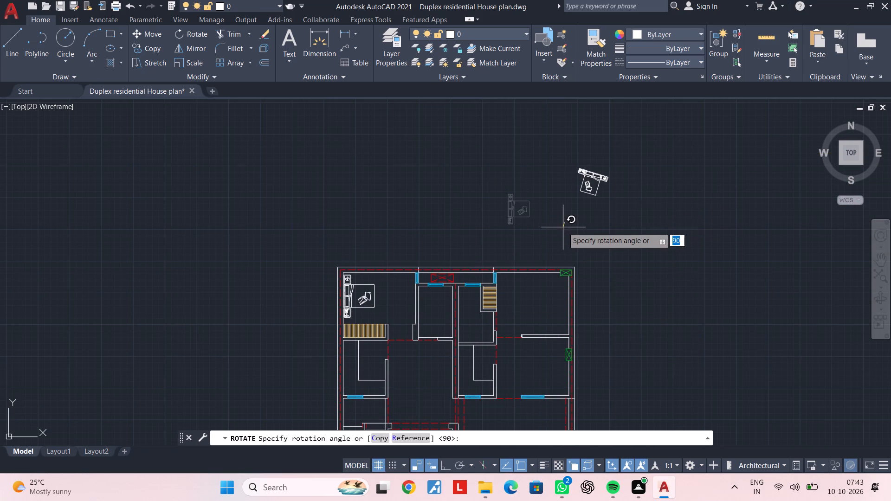
click(442, 466)
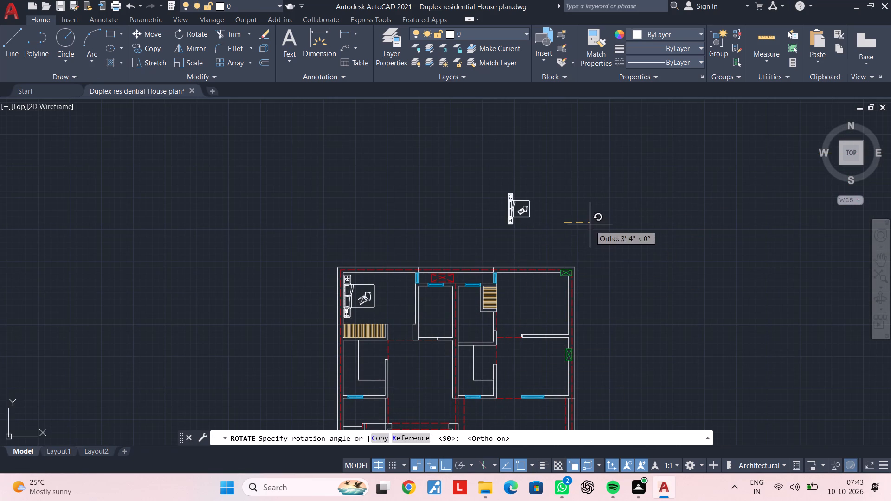
click(579, 249)
middle_drag(584, 199, 567, 225)
key(Escape)
Copy the rotated bed block into the upper-right bedroom, with its headboard centred just below the top wall between window and green-crossed column.
click(587, 165)
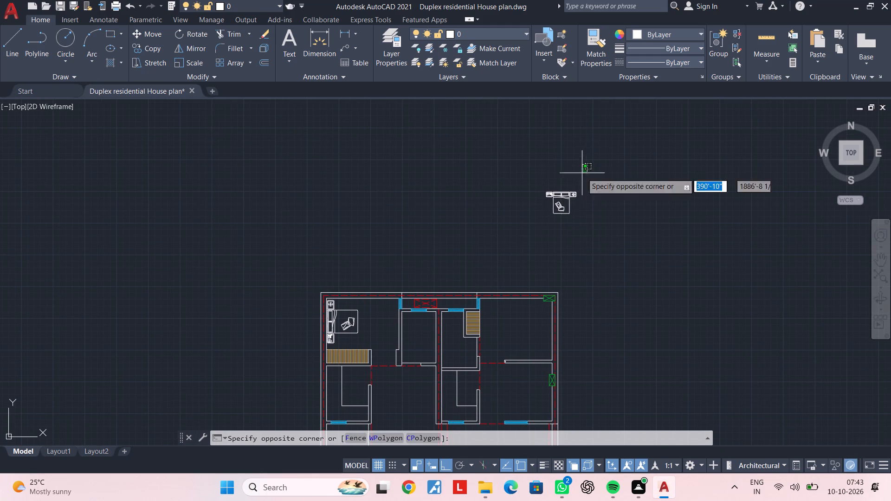
click(525, 243)
text(co)
key(space)
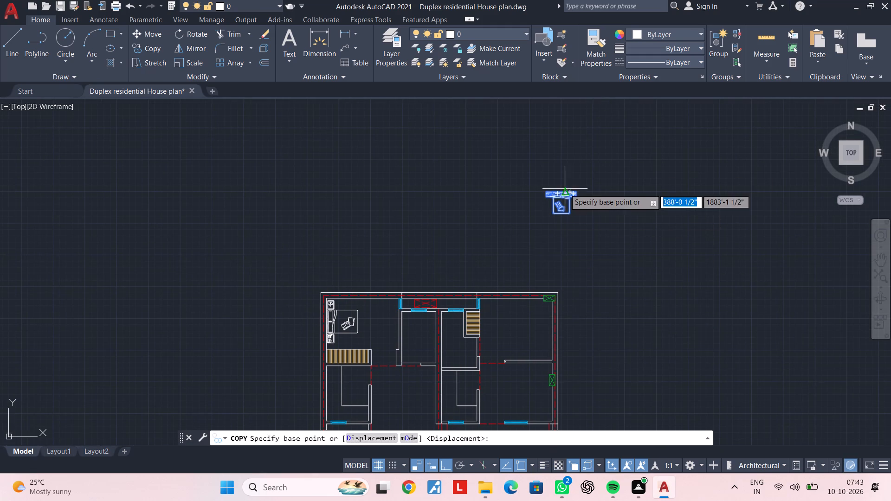
scroll(565, 186, up, 5)
click(514, 220)
scroll(508, 276, down, 4)
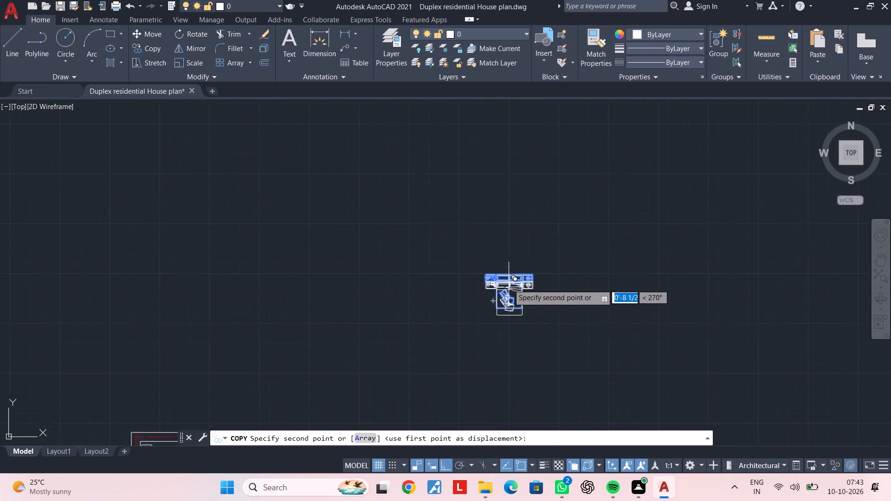
middle_drag(509, 284, 522, 124)
click(444, 462)
scroll(456, 312, up, 2)
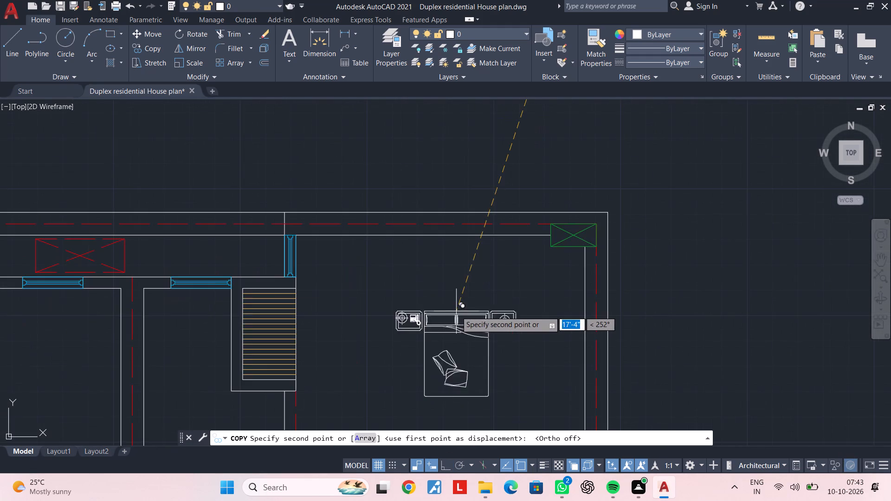
middle_drag(457, 307, 502, 290)
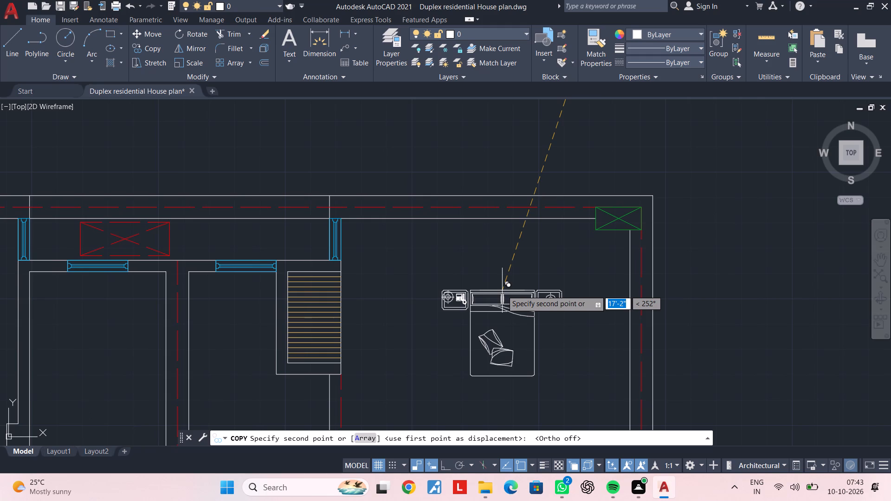
scroll(495, 237, up, 2)
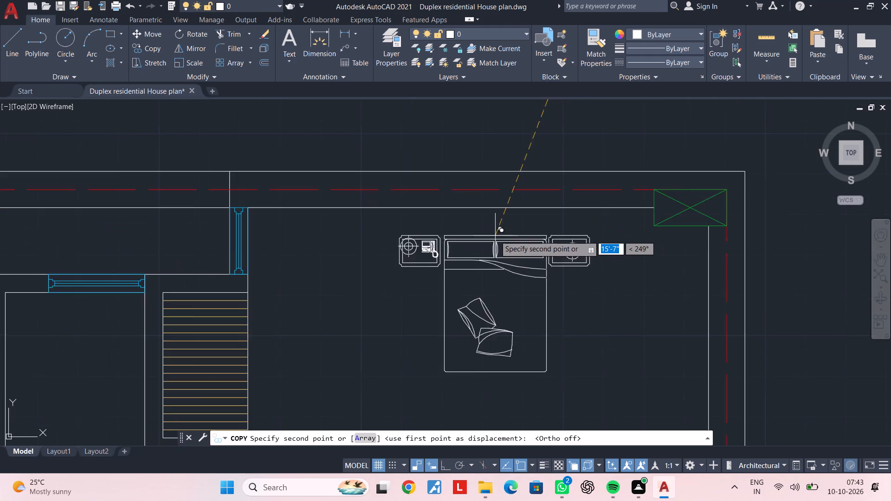
scroll(481, 197, up, 2)
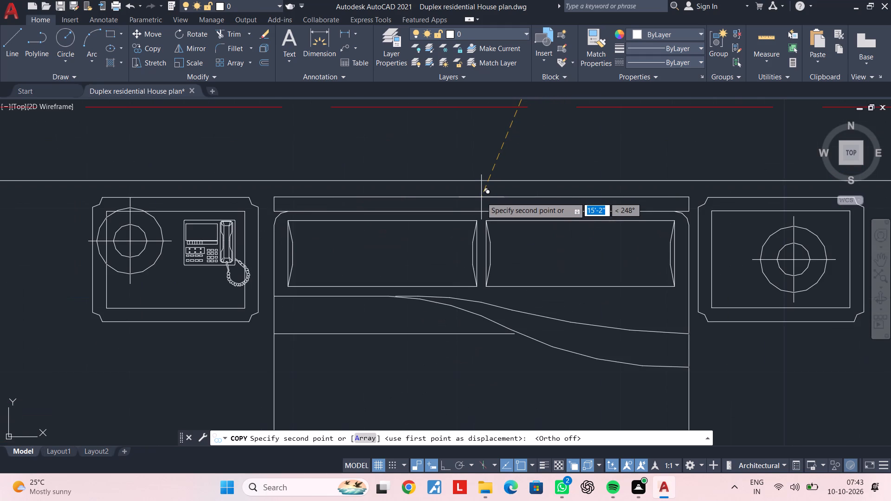
click(481, 193)
scroll(483, 261, down, 3)
key(Escape)
key(Escape)
key(Escape)
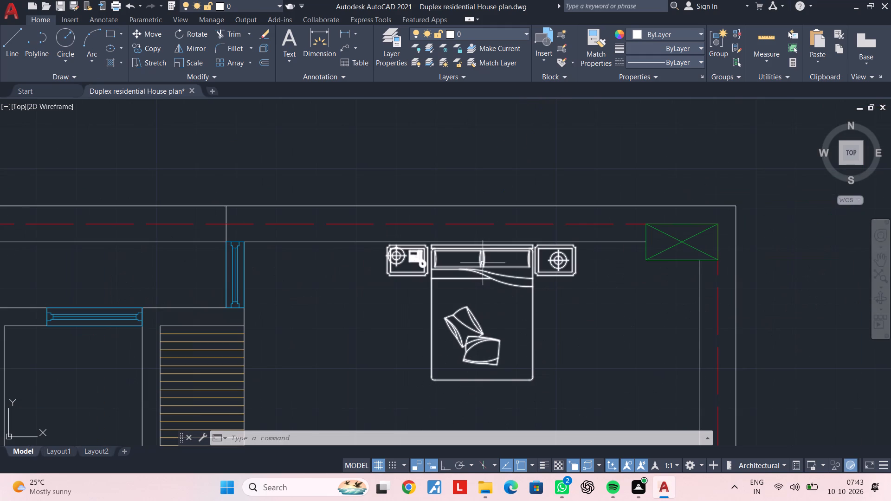
key(Escape)
Scale up the upper-right bedroom's bed freehand from its headboard midpoint so that it suits the room.
click(483, 263)
key(s)
text(c)
key(space)
scroll(482, 250, up, 3)
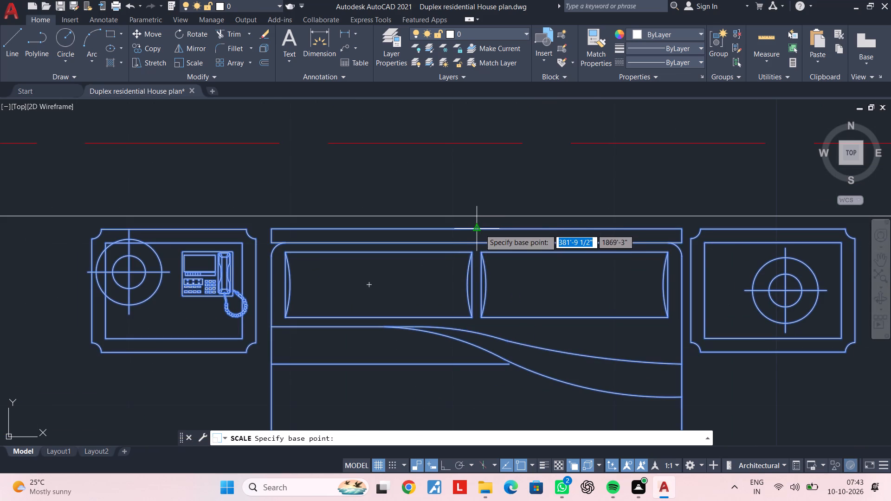
click(480, 229)
scroll(481, 299, down, 3)
middle_drag(481, 300, 487, 228)
scroll(484, 314, down, 1)
middle_drag(484, 314, 497, 228)
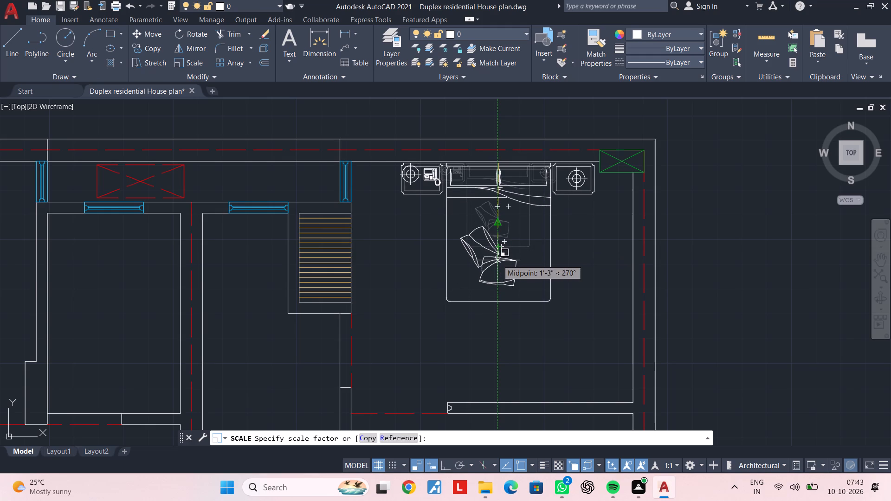
click(497, 262)
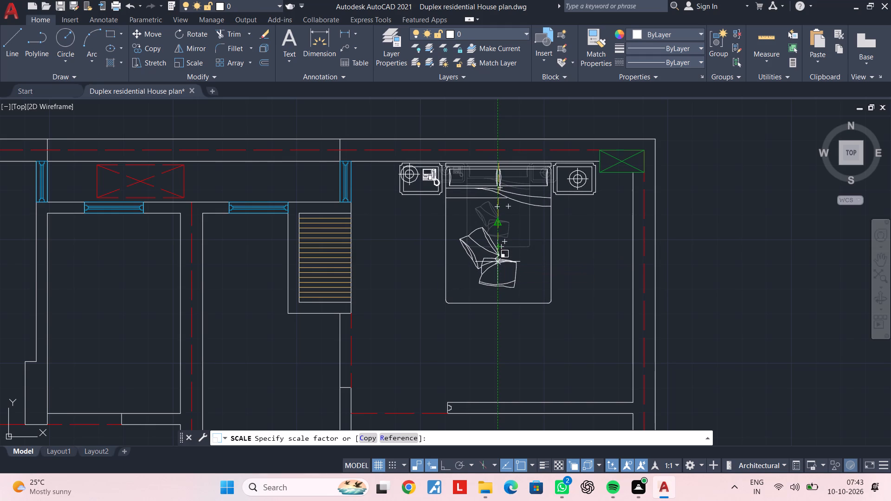
key(Escape)
key(Escape)
key(Escape)
key(Escape)
key(Escape)
key(Escape)
key(Escape)
Save the drawing with both bedroom beds in place.
scroll(497, 262, down, 2)
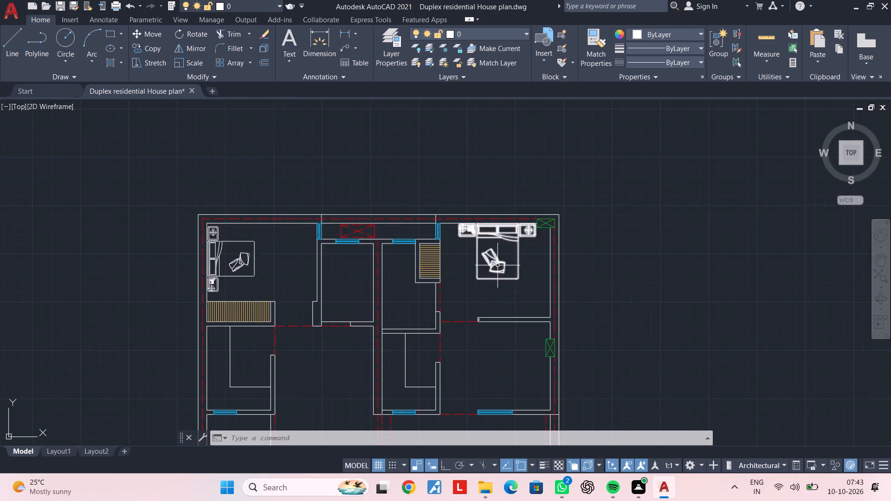
middle_drag(497, 268, 611, 277)
middle_drag(602, 283, 600, 258)
key(Escape)
key(Escape)
middle_drag(587, 265, 591, 251)
key(Escape)
key(Escape)
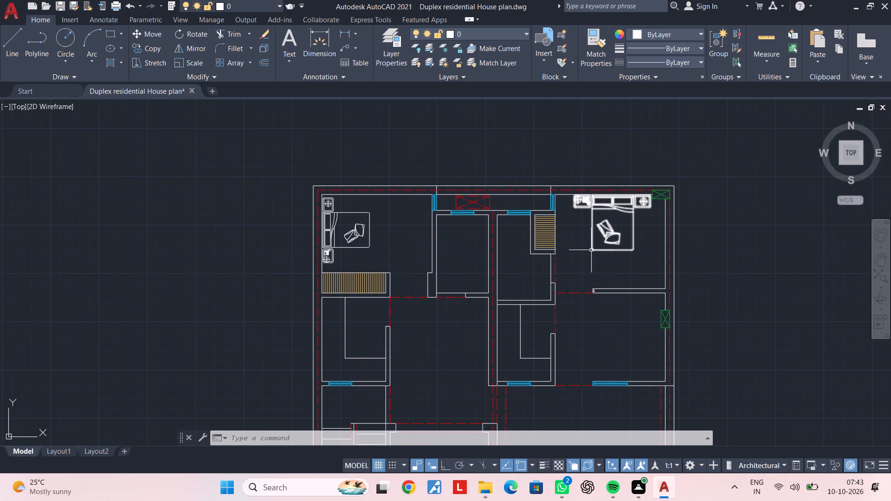
key(ctrl+s)
key(ctrl+s)
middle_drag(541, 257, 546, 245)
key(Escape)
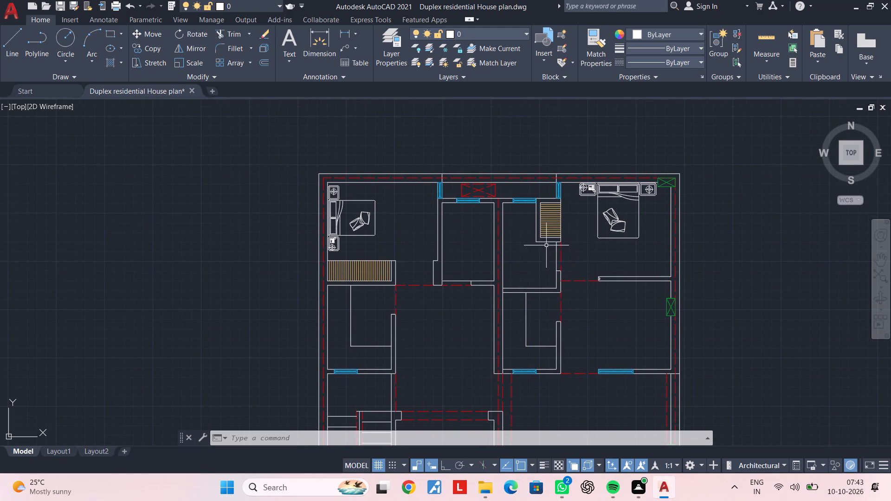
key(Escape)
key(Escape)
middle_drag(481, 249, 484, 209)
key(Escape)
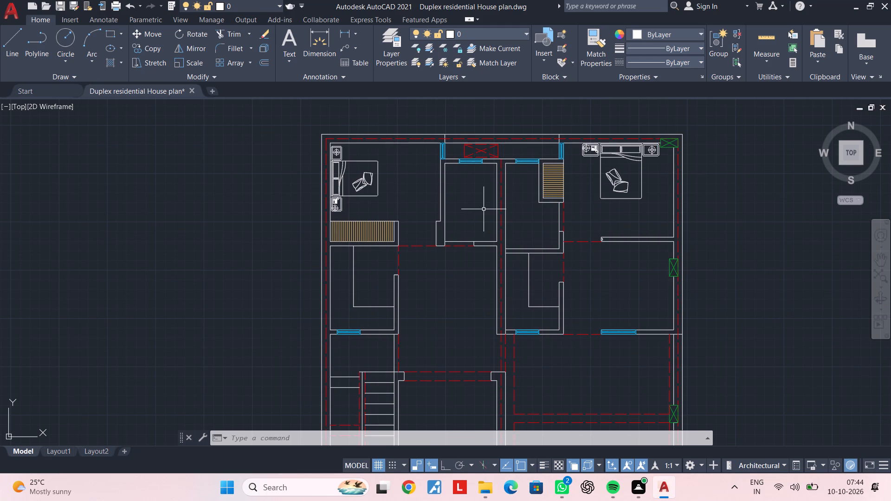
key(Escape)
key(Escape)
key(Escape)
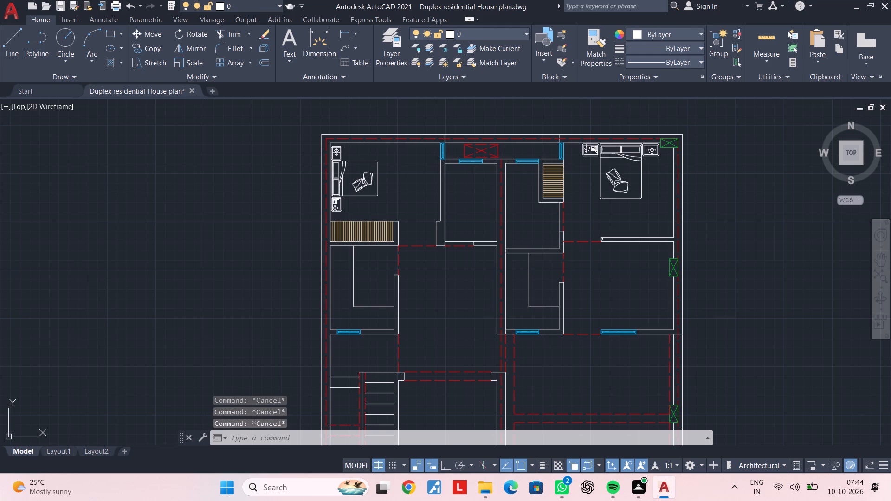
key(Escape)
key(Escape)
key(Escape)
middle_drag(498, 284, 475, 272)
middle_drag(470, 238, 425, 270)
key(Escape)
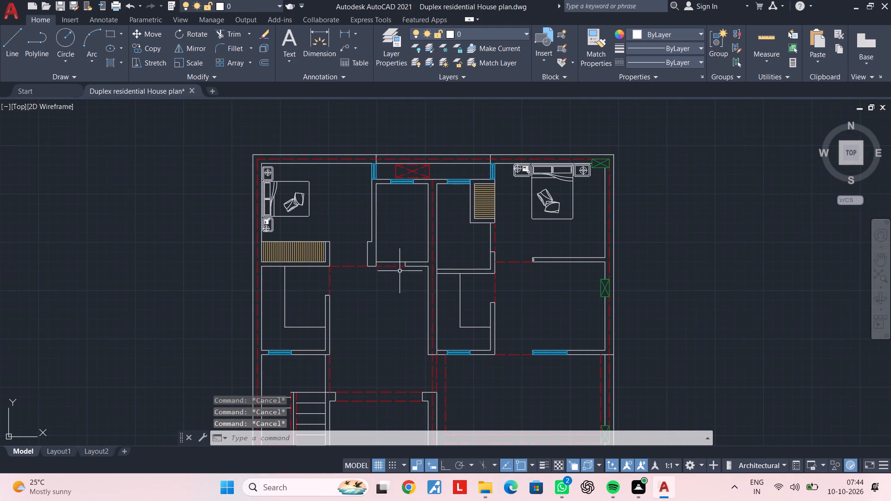
Load the block library of 04-03-cad-blocks-net-rangues from the Kitchen block folder into DesignCenter.
key(Escape)
scroll(388, 221, up, 1)
middle_drag(386, 226, 373, 257)
key(Escape)
key(Escape)
key(Escape)
text(ad)
text(c)
key(space)
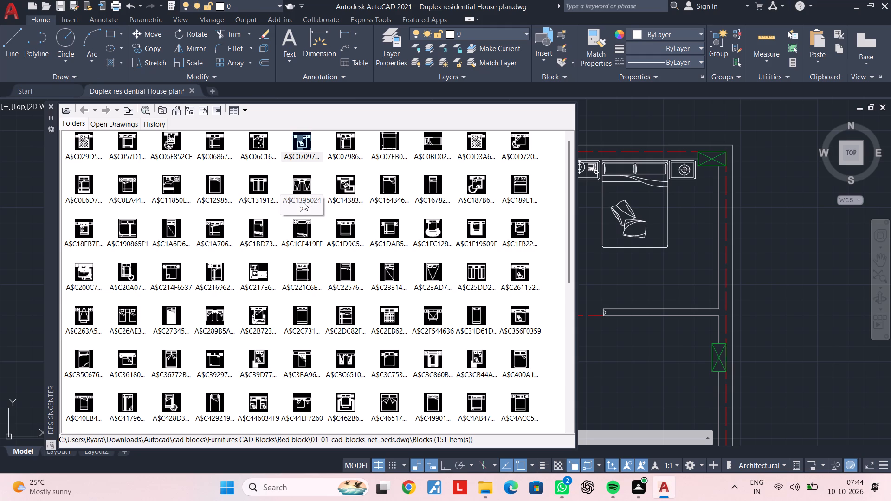
scroll(343, 218, down, 2)
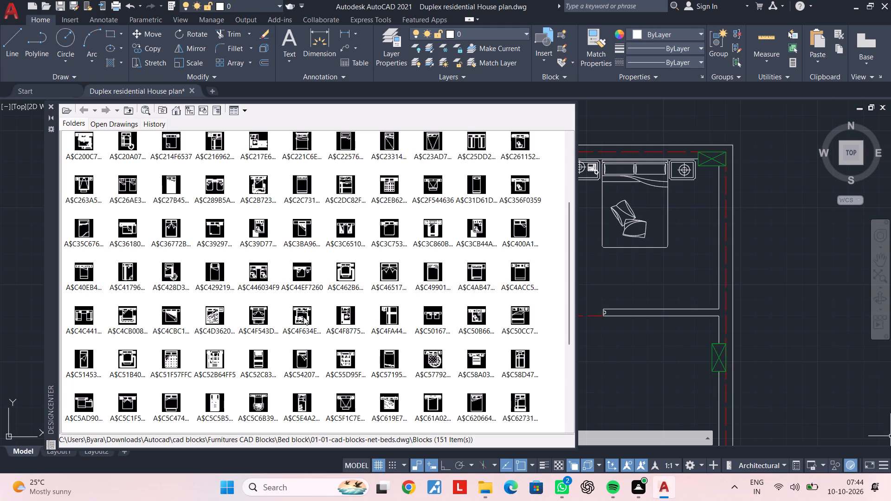
click(60, 109)
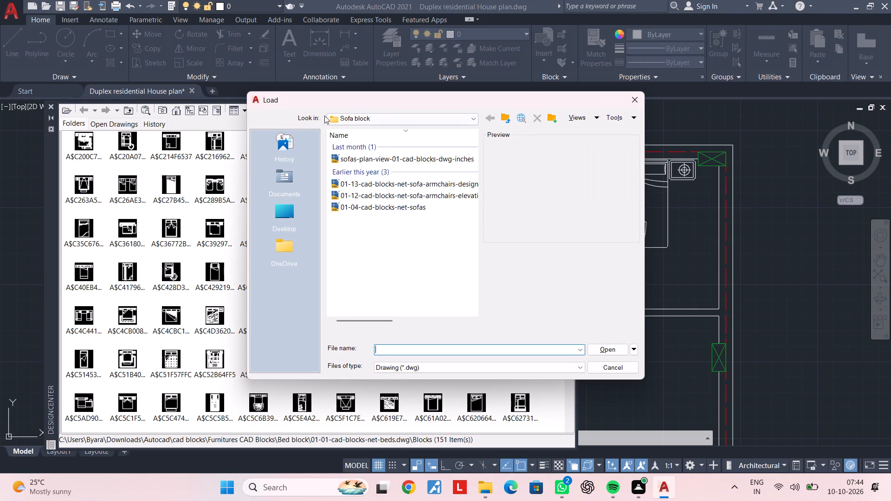
click(359, 116)
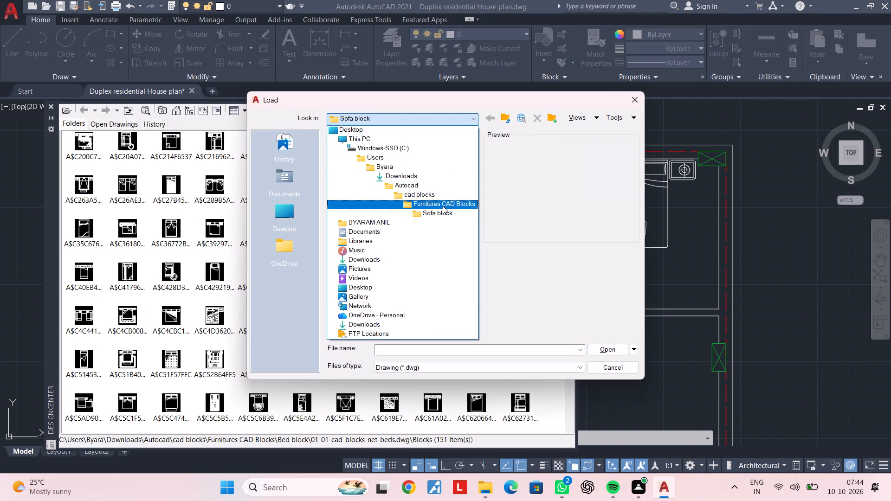
double_click(443, 206)
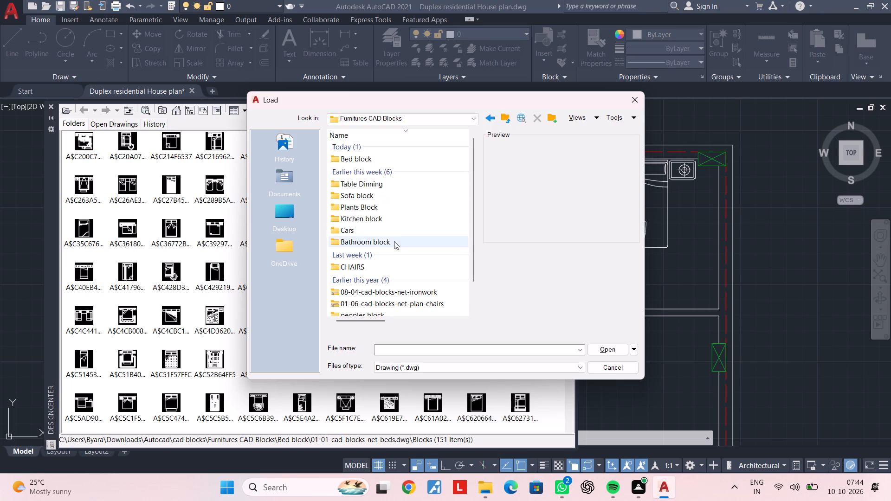
double_click(358, 217)
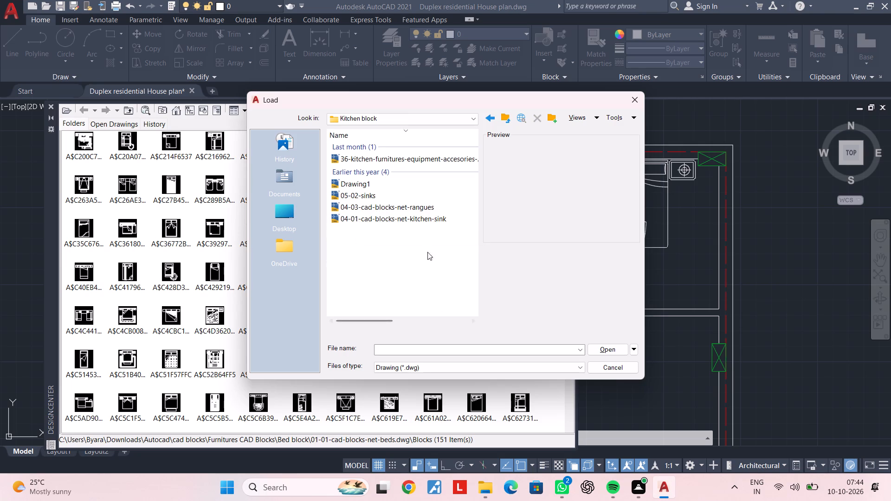
double_click(402, 206)
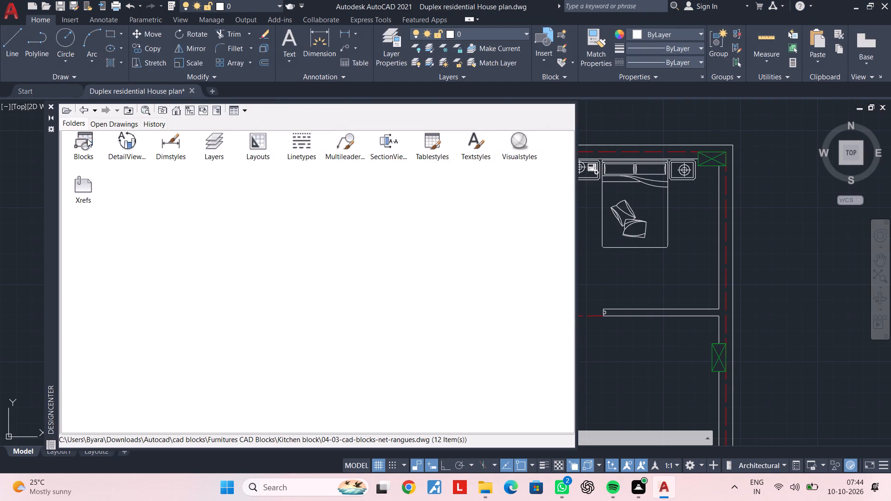
double_click(87, 139)
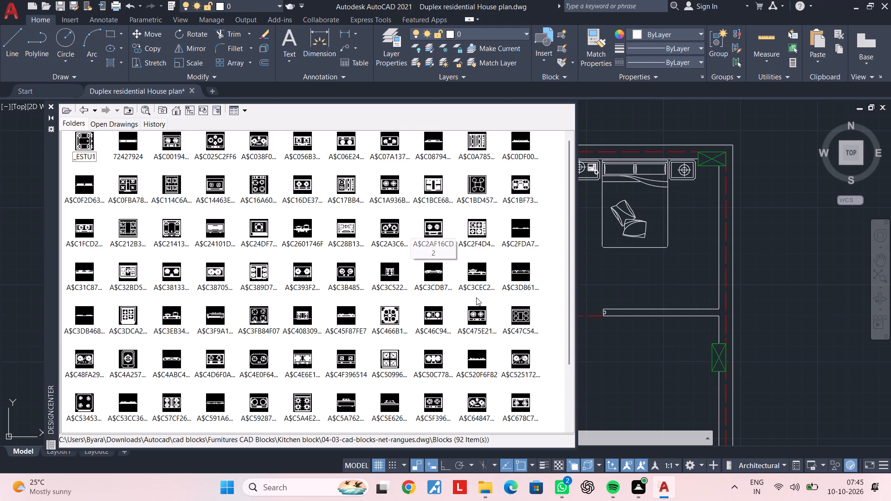
Browse the cooktop blocks and preview several plan-view candidates to find one suitable for the kitchen.
scroll(422, 288, down, 4)
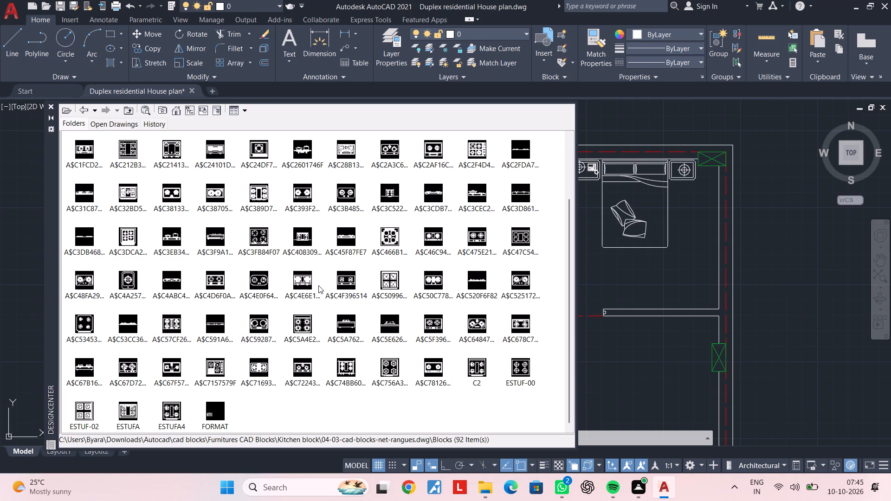
double_click(518, 276)
click(642, 152)
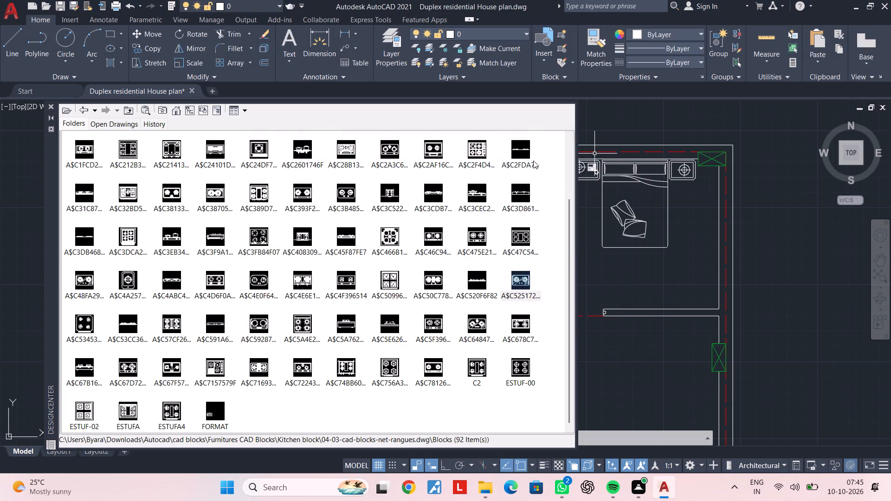
scroll(389, 244, up, 2)
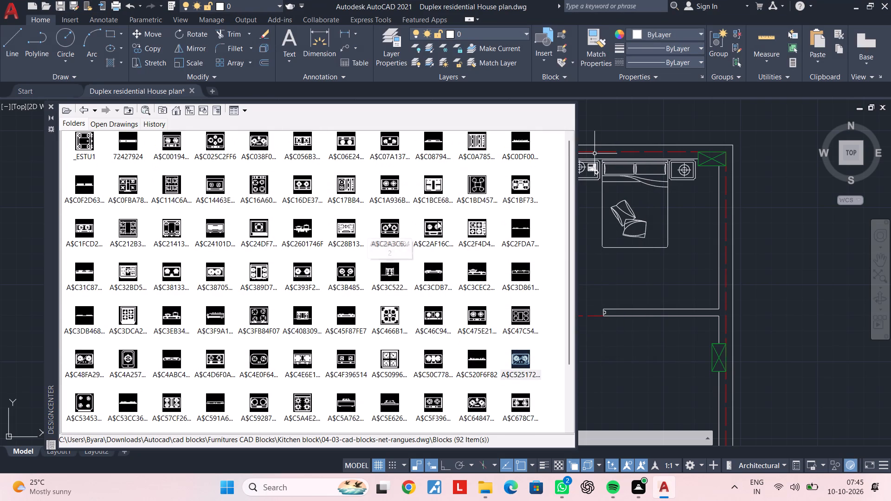
double_click(433, 225)
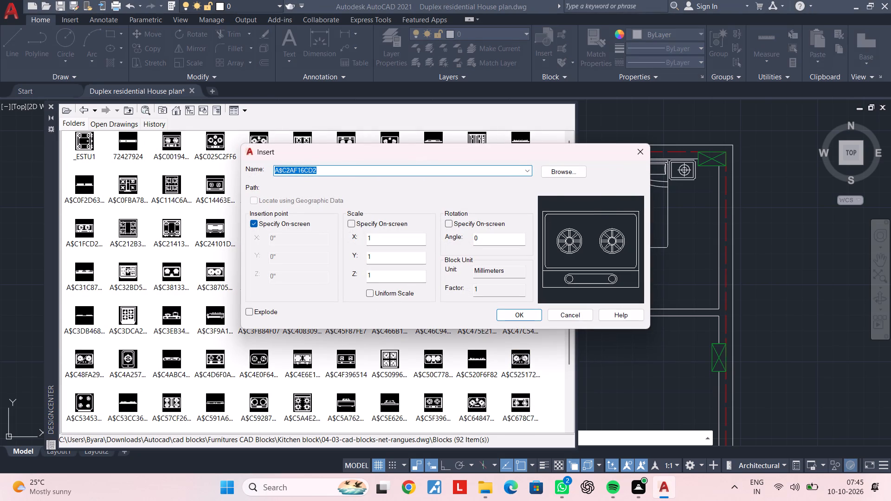
click(646, 150)
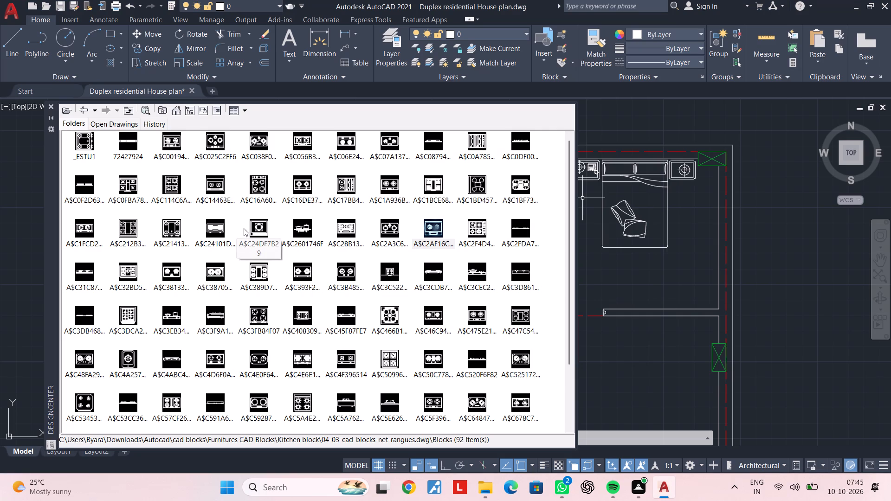
double_click(213, 182)
click(644, 149)
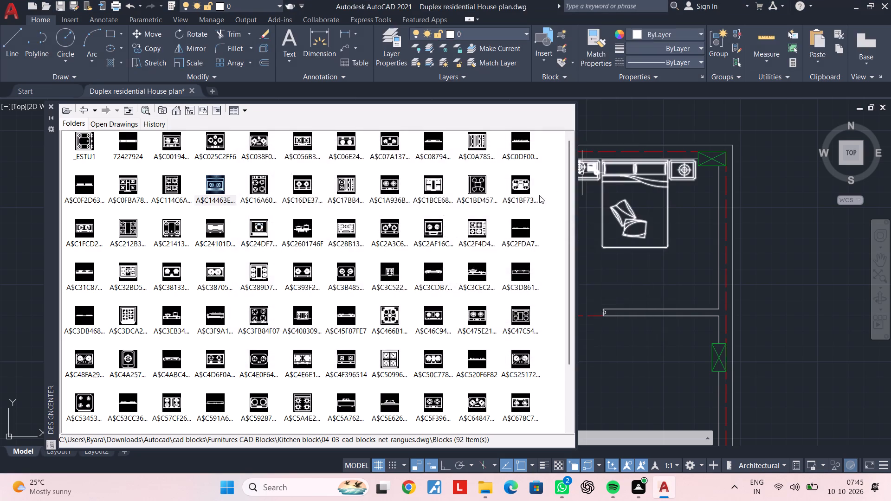
scroll(501, 198, up, 3)
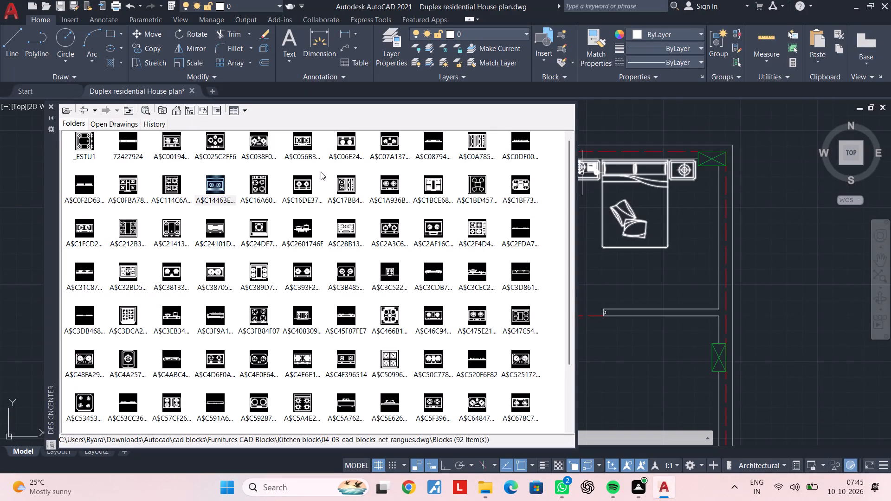
double_click(213, 141)
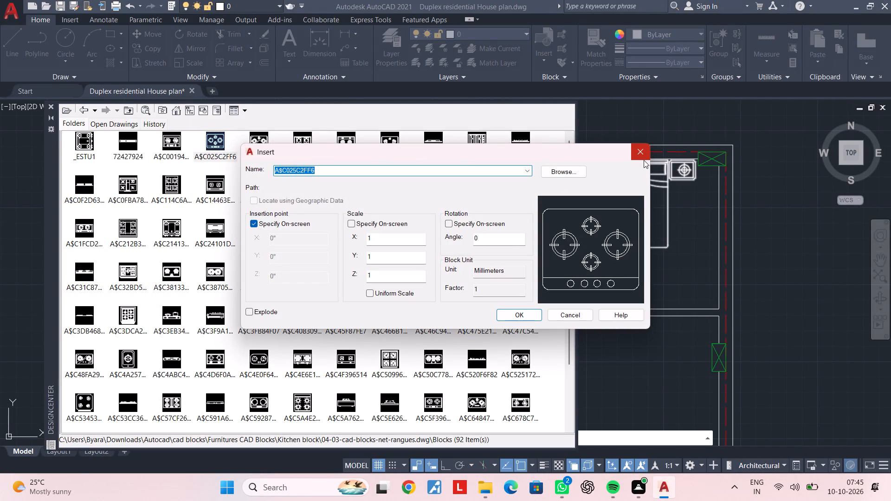
click(644, 160)
scroll(592, 248, down, 1)
scroll(520, 266, down, 2)
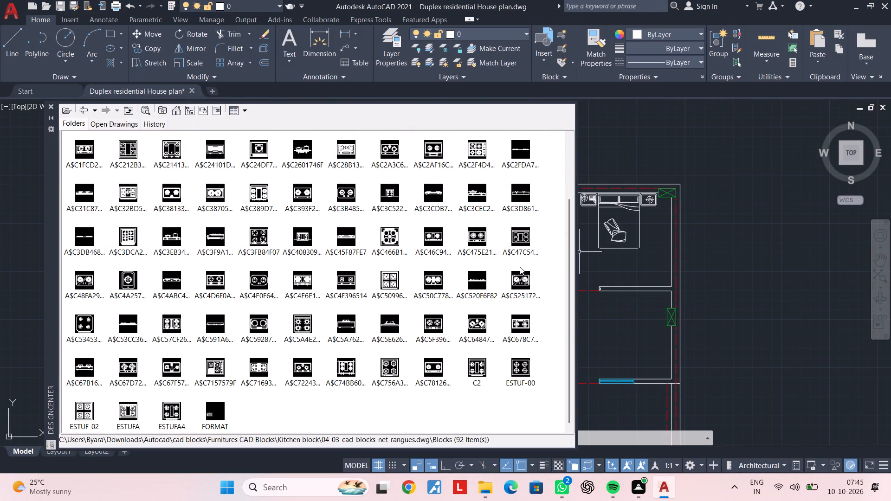
scroll(520, 267, down, 1)
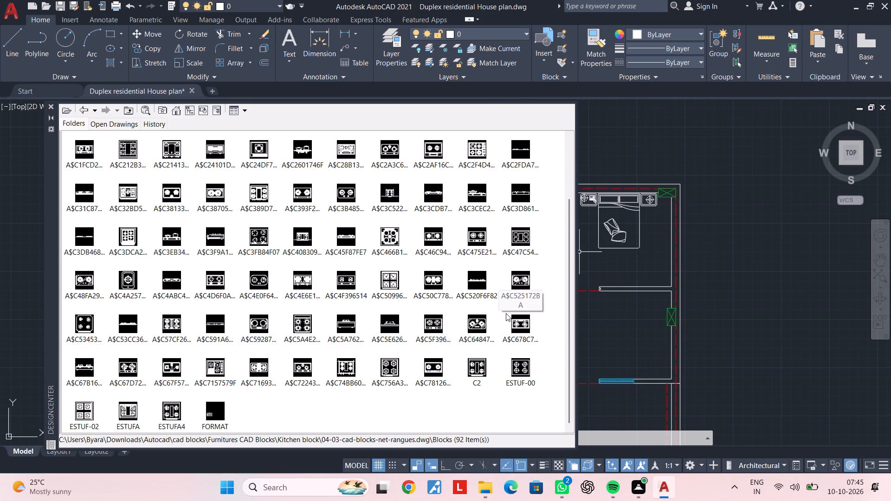
scroll(611, 287, up, 2)
scroll(611, 287, down, 2)
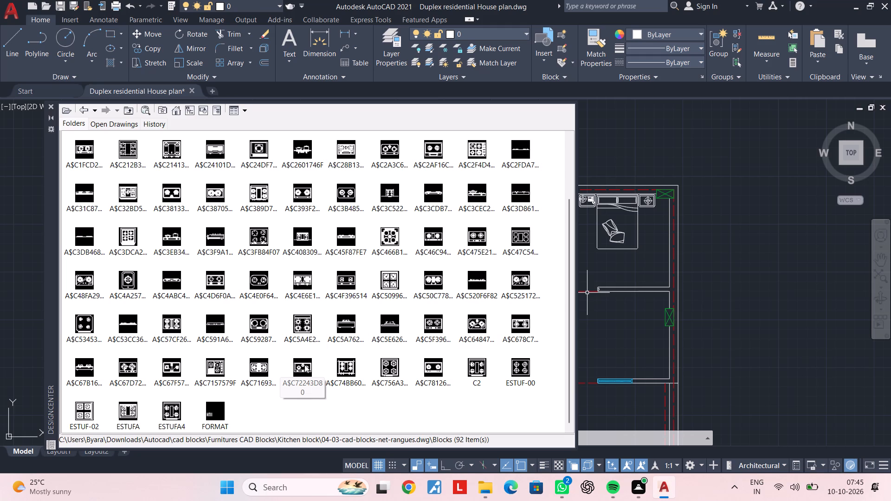
double_click(433, 316)
click(638, 156)
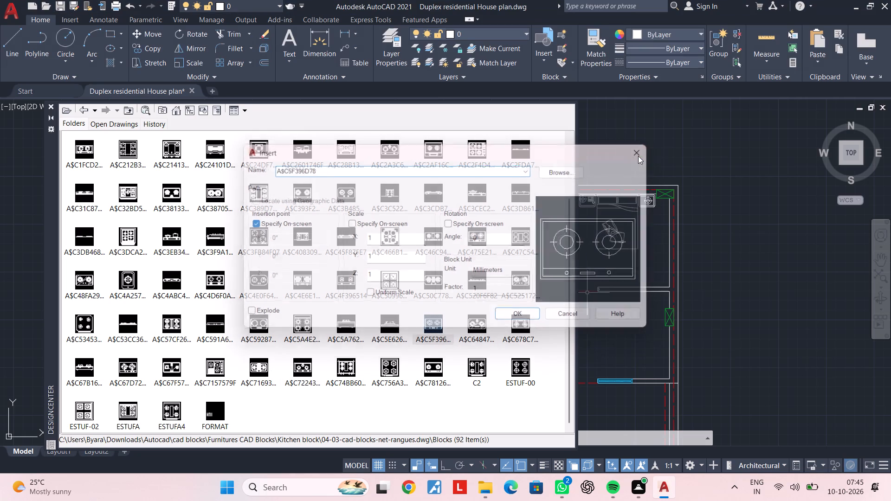
Preview the two-burner cooktop block A$C678C741B and insert it in the empty area to the right of the plan.
double_click(522, 321)
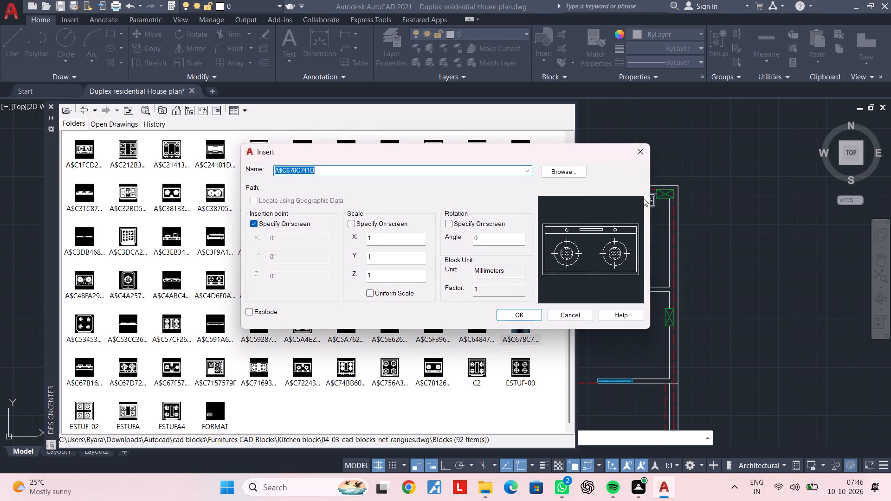
click(639, 155)
drag(520, 325, 702, 324)
Load the 05-02-sinks drawing from the Kitchen block folder into DesignCenter.
click(64, 105)
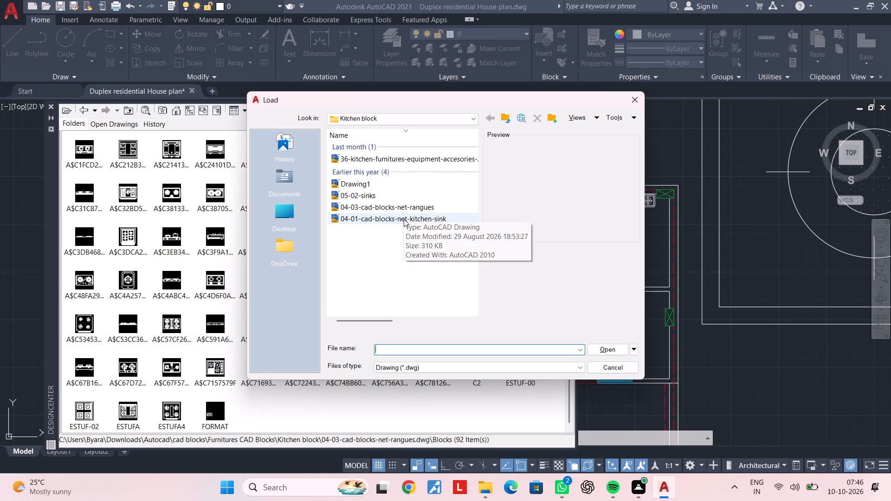
double_click(362, 190)
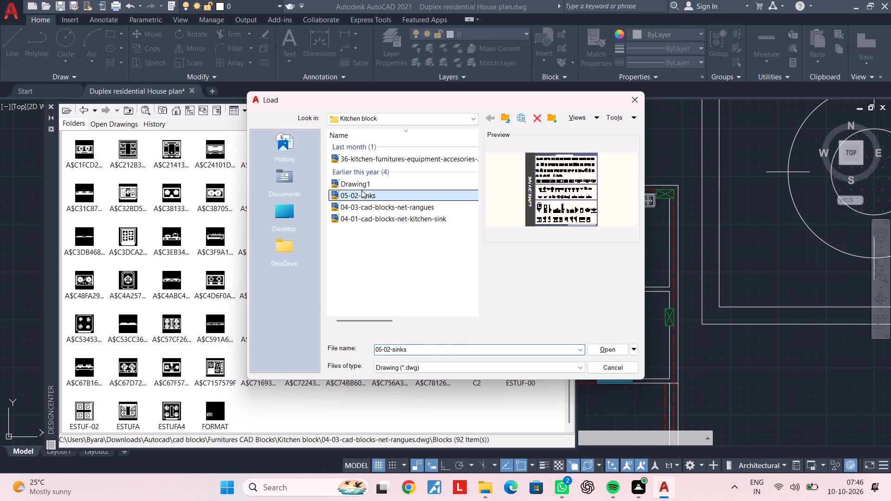
Open the block list of the 05-02-sinks drawing in DesignCenter.
double_click(95, 143)
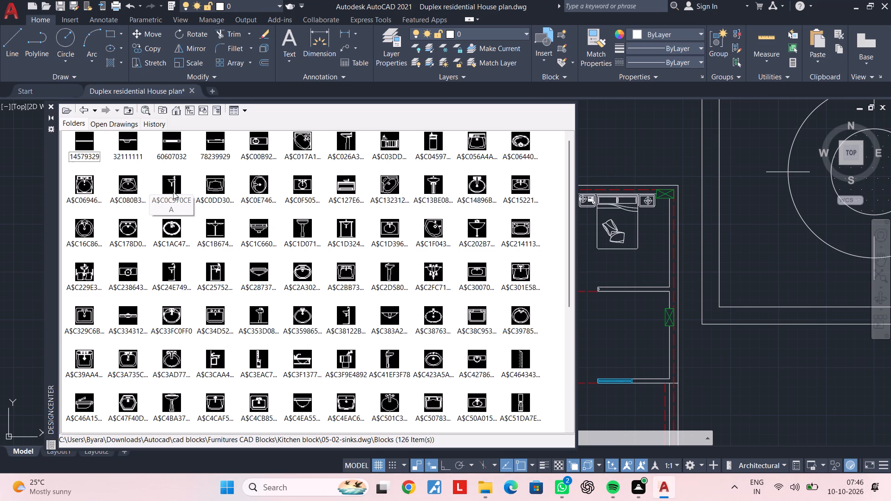
Load 04-01-cad-blocks-net-kitchen-sink from the Kitchen block folder into DesignCenter and open its block list.
click(70, 110)
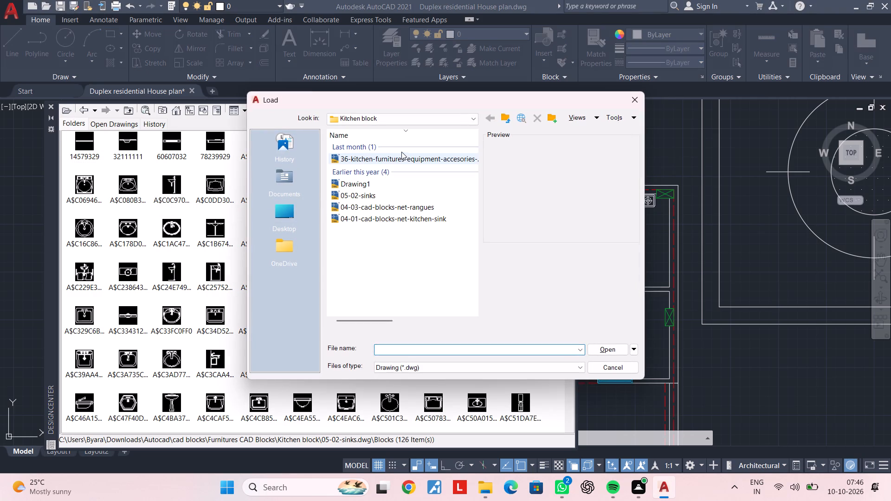
double_click(390, 221)
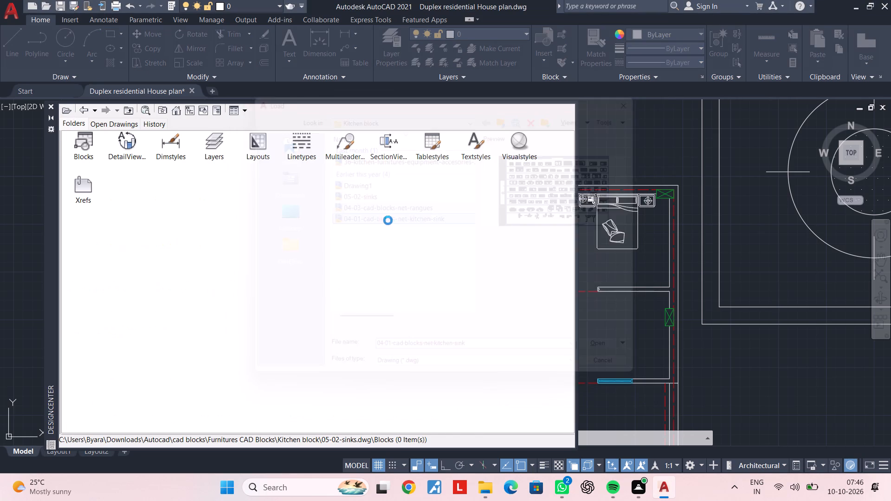
double_click(81, 145)
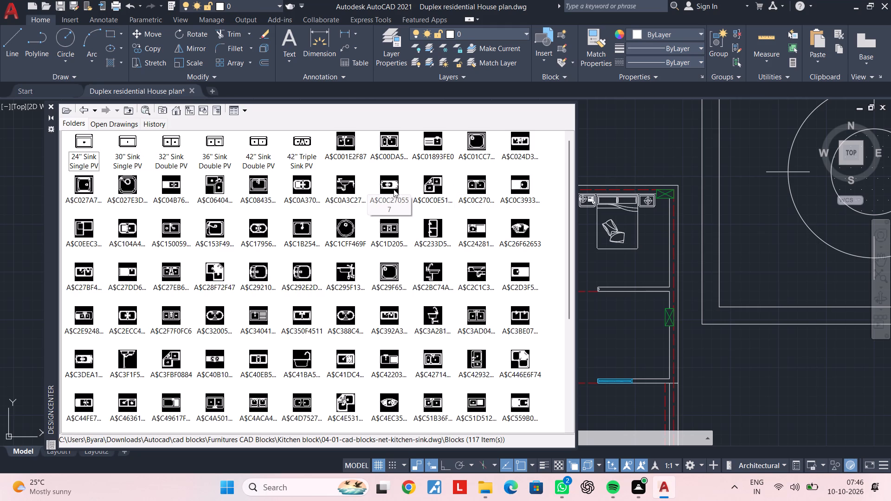
Preview several single-bowl and multi-bowl kitchen sink blocks to find a suitable one, without inserting any.
double_click(301, 227)
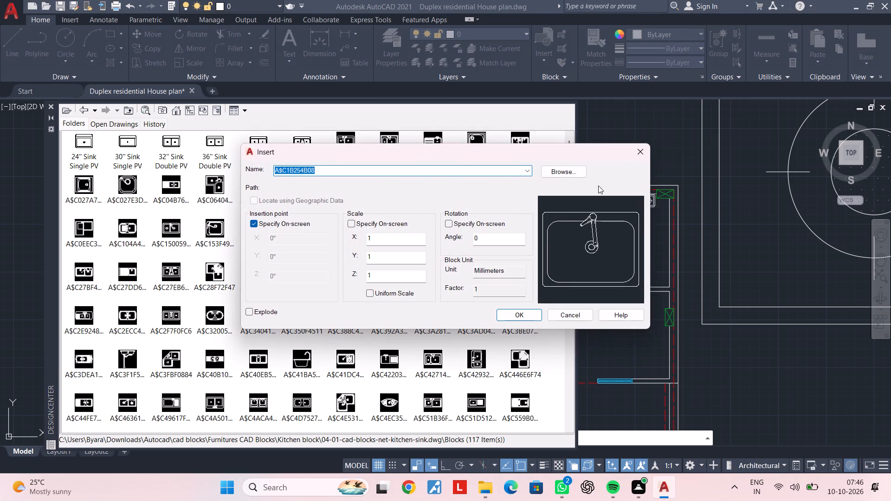
click(634, 158)
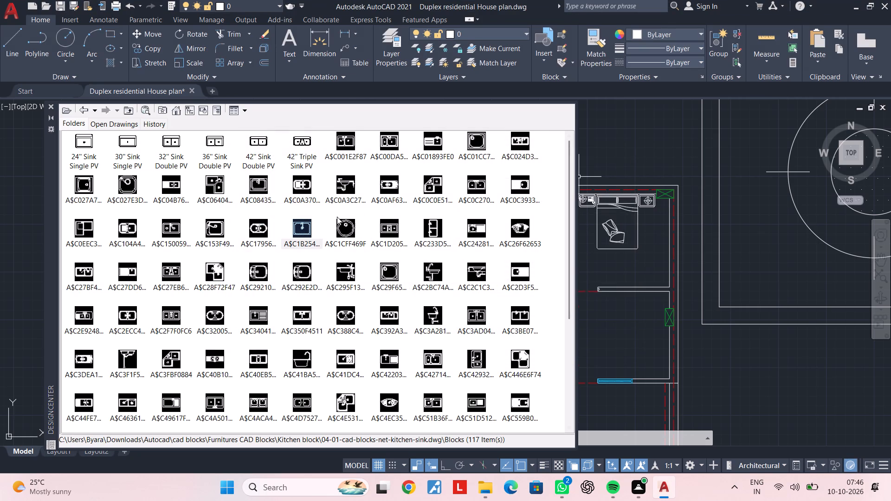
scroll(168, 243, down, 1)
double_click(129, 209)
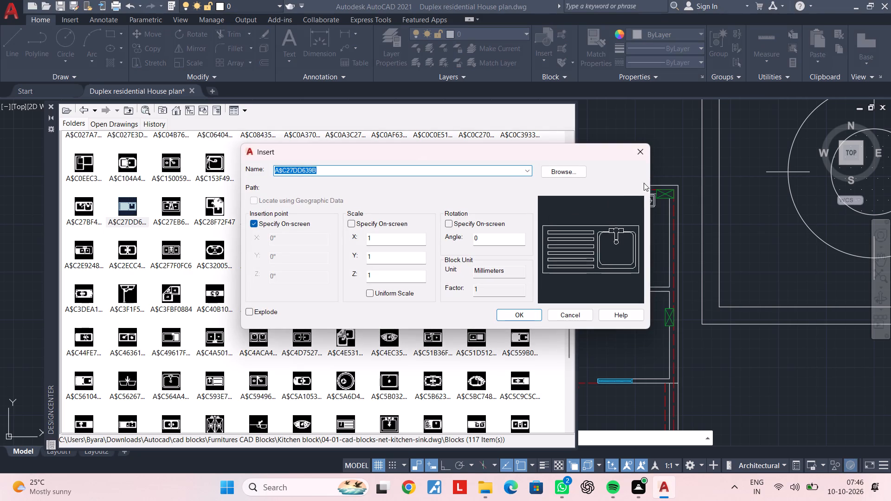
click(637, 155)
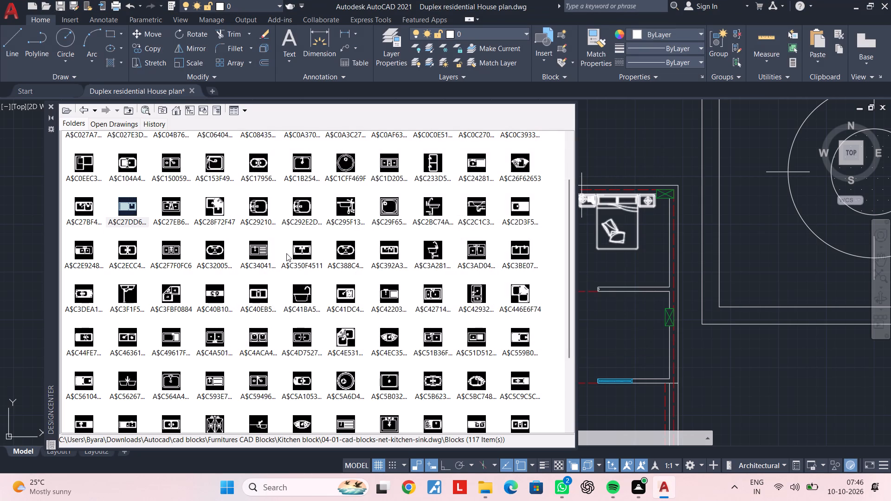
double_click(262, 252)
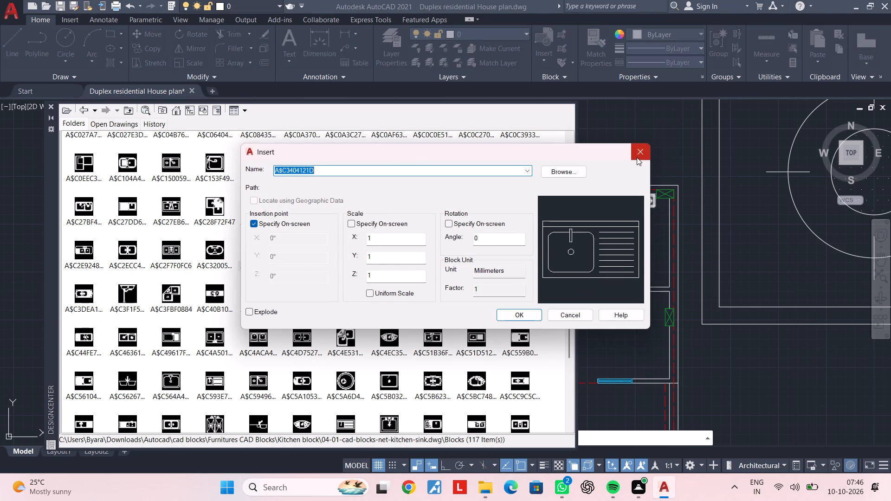
click(637, 157)
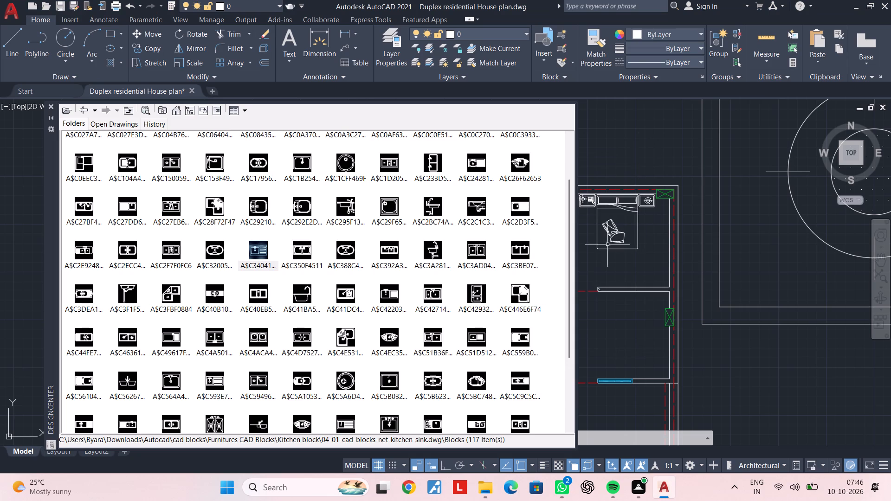
scroll(496, 239, down, 2)
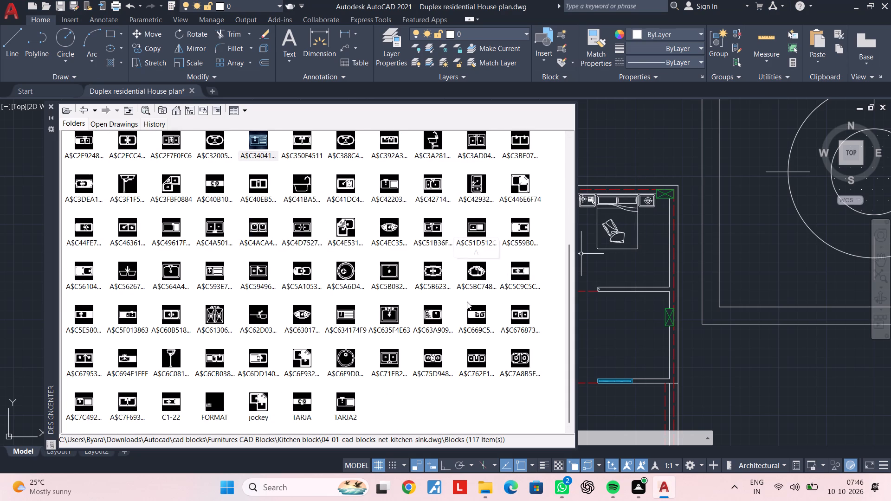
double_click(482, 314)
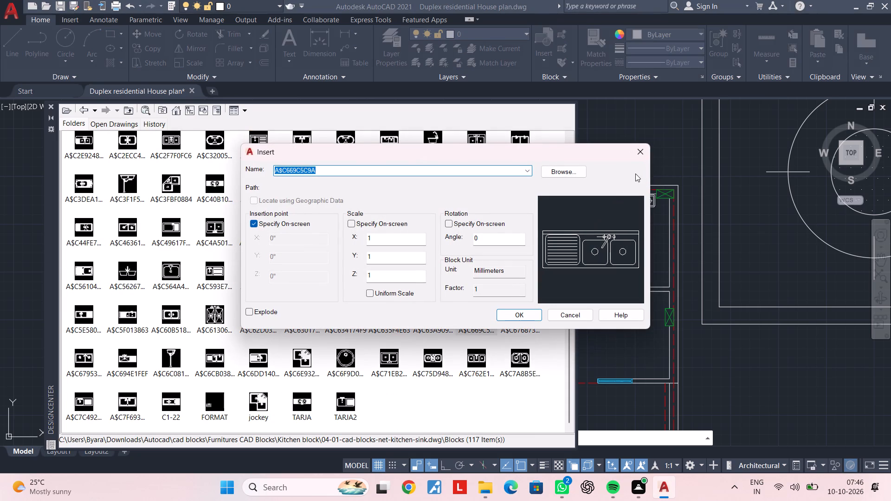
click(645, 154)
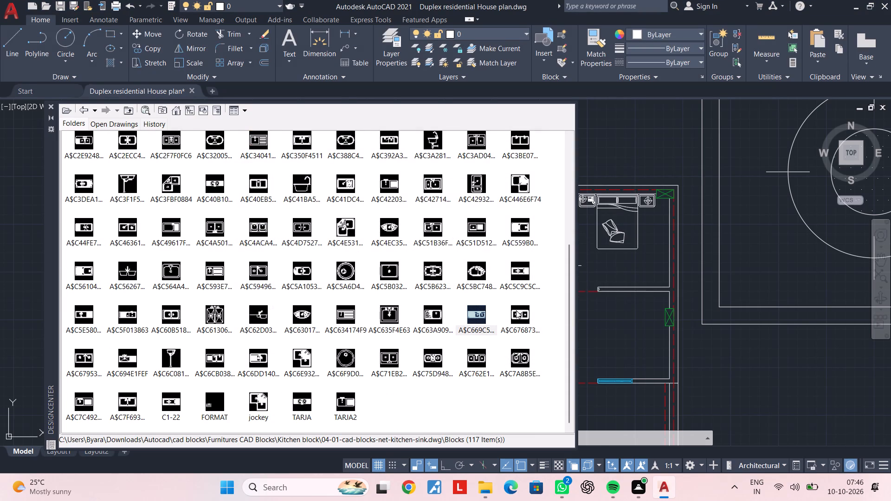
double_click(521, 310)
click(635, 141)
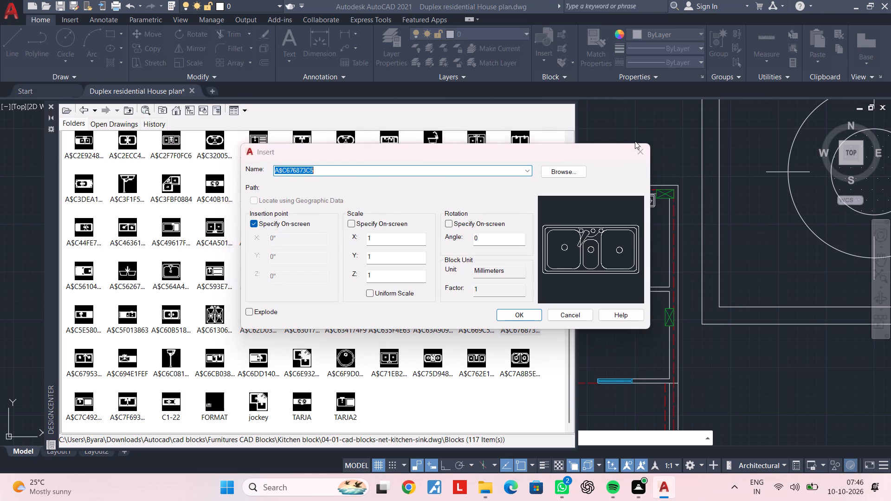
click(642, 151)
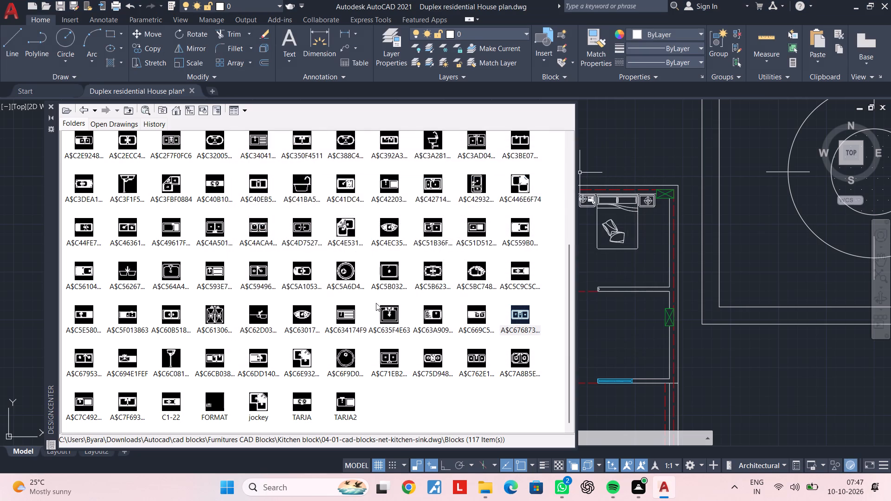
Place the single-bowl sink block with drainboard, A$C634174F9, outside the plan's east side over the two-burner stove, and close DesignCenter.
double_click(343, 317)
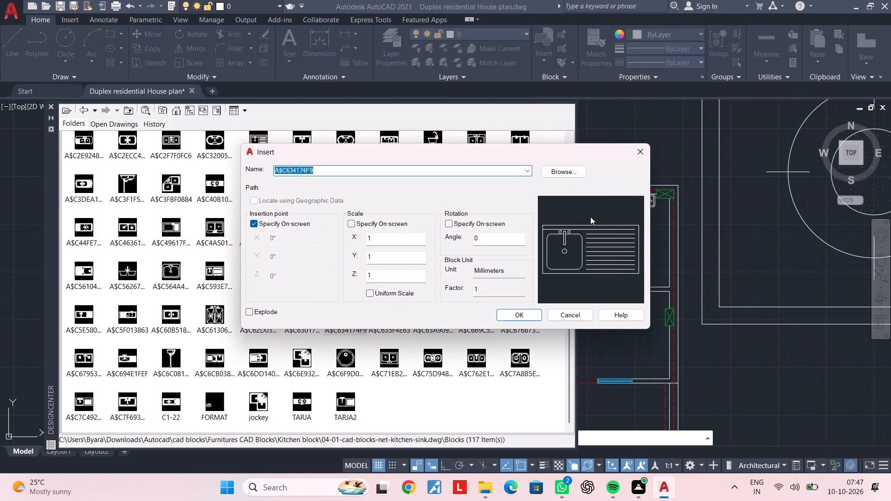
click(636, 151)
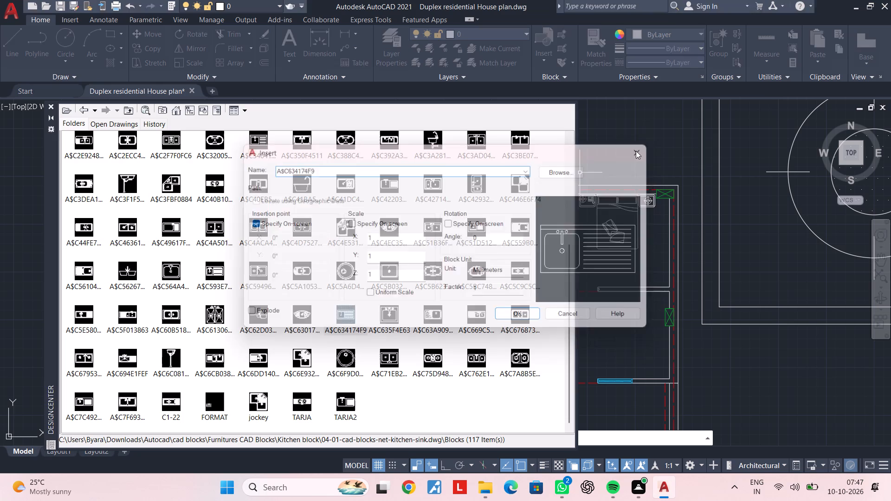
drag(343, 309, 588, 308)
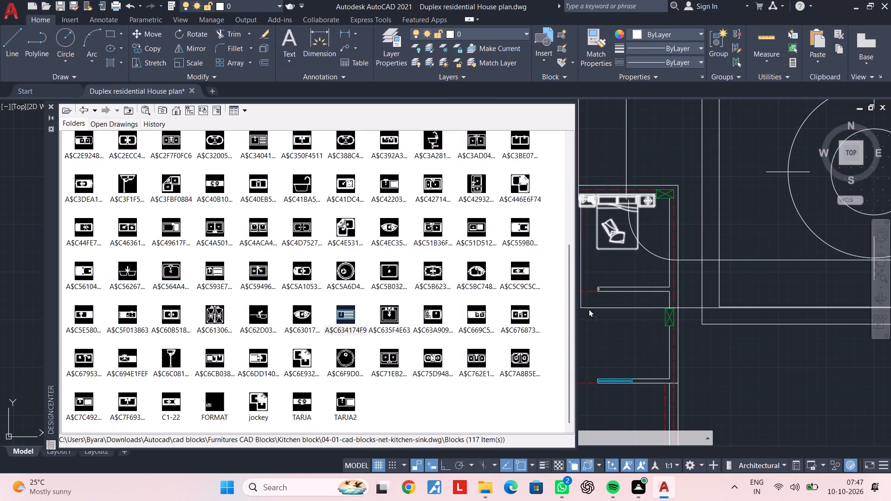
drag(588, 308, 710, 382)
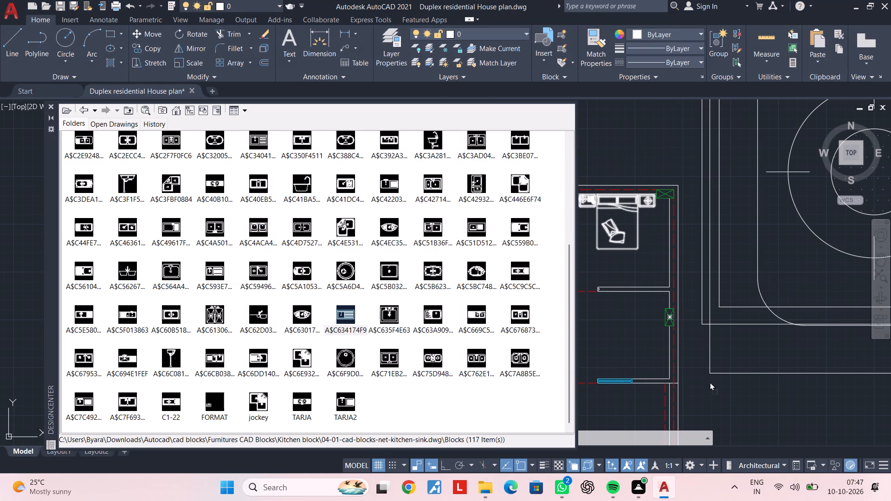
drag(710, 382, 704, 389)
key(Escape)
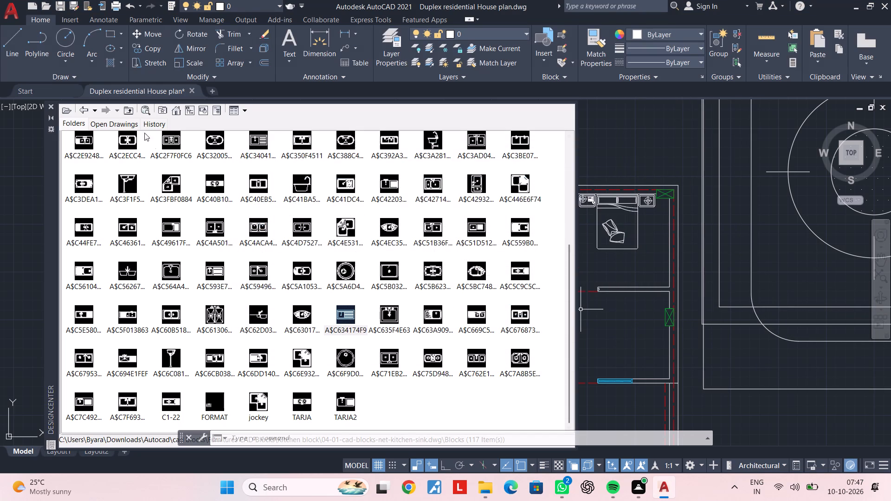
click(52, 107)
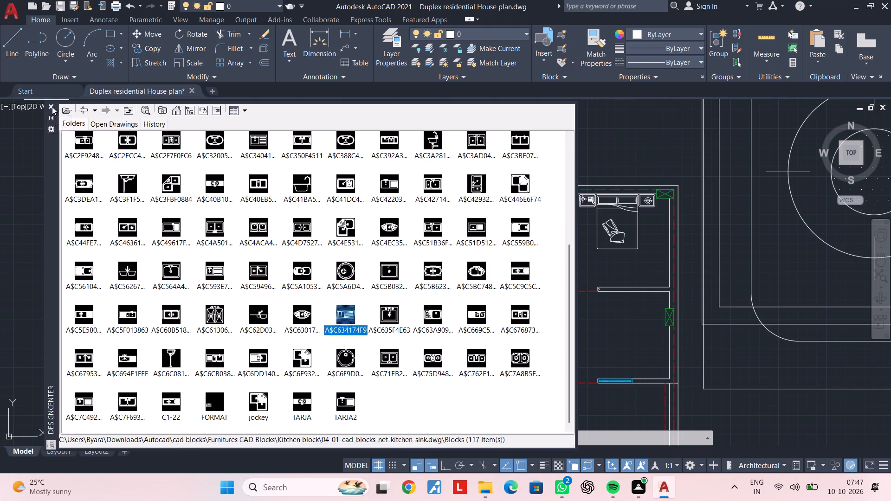
key(Escape)
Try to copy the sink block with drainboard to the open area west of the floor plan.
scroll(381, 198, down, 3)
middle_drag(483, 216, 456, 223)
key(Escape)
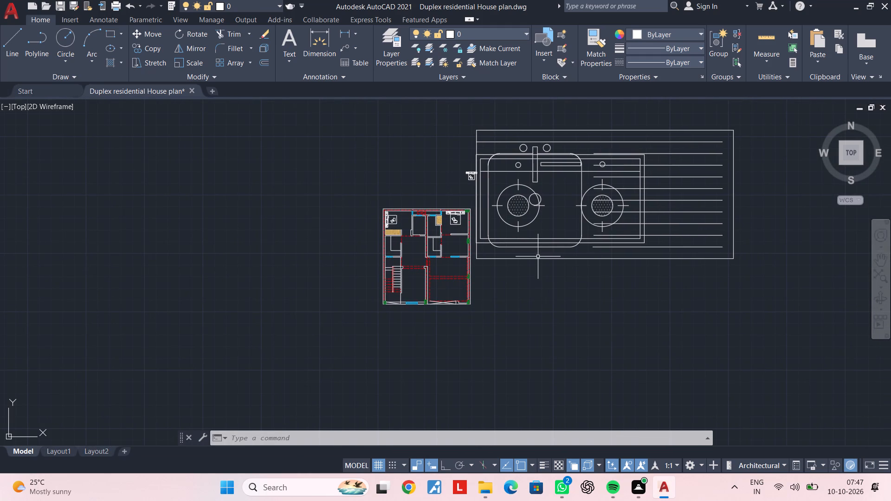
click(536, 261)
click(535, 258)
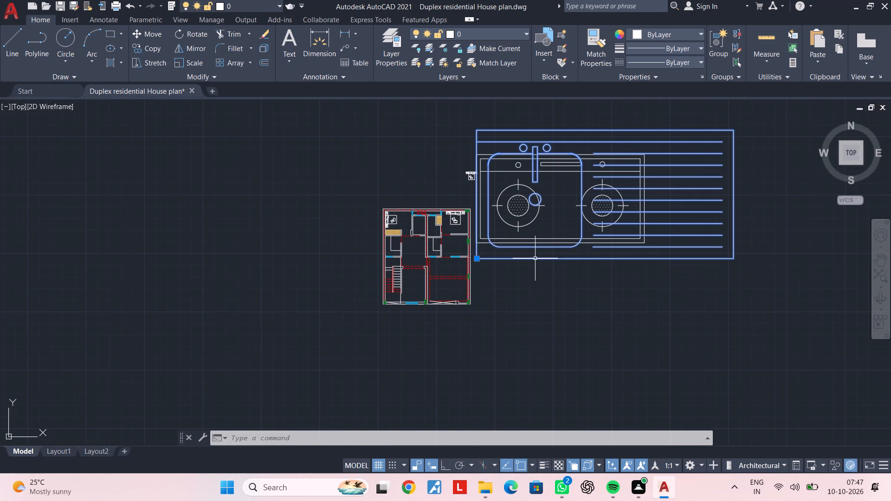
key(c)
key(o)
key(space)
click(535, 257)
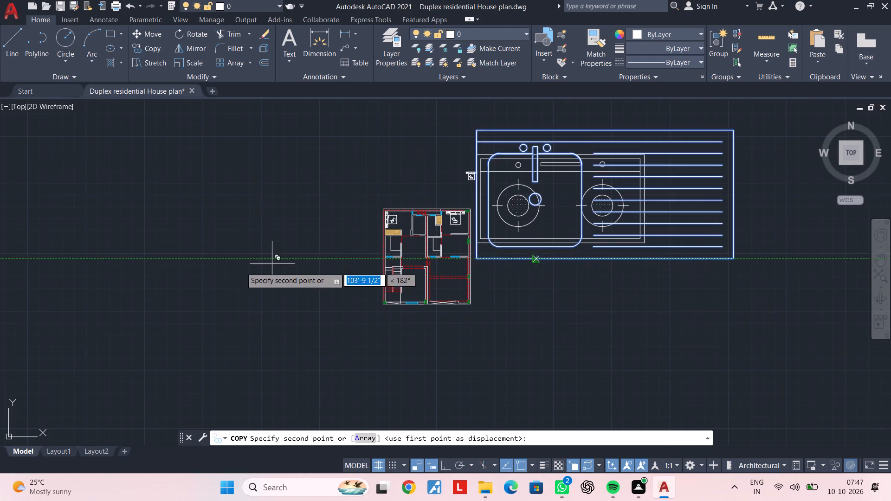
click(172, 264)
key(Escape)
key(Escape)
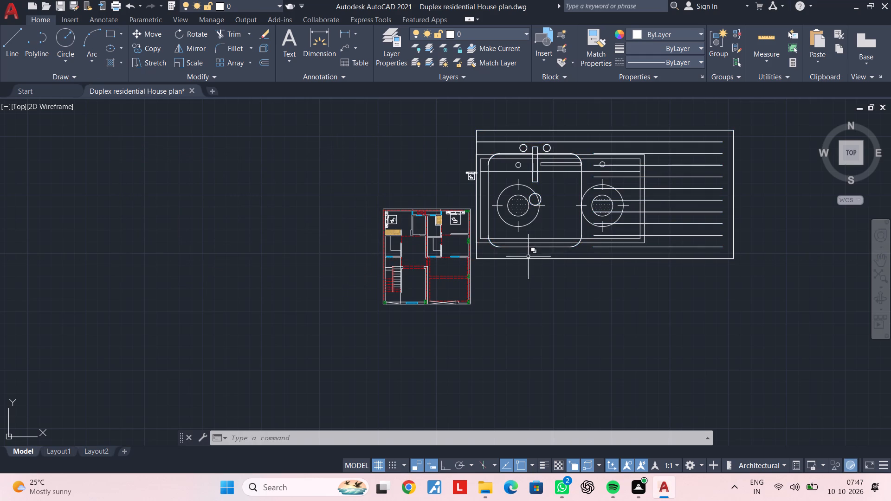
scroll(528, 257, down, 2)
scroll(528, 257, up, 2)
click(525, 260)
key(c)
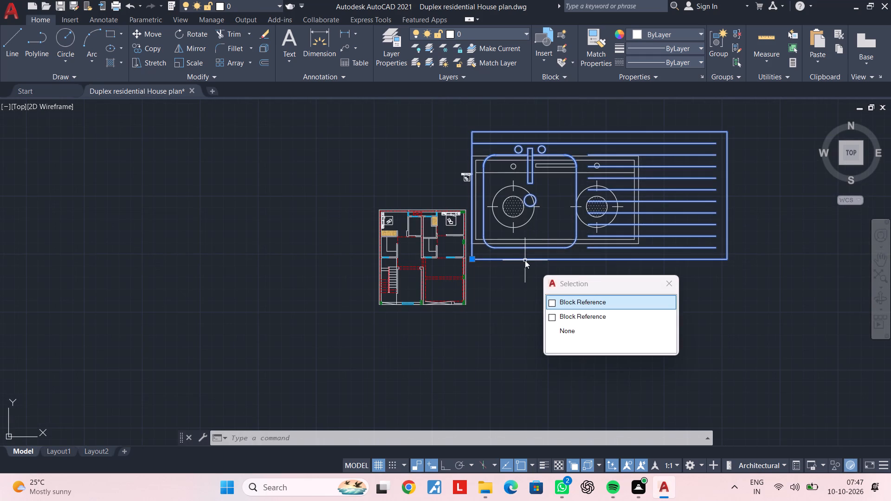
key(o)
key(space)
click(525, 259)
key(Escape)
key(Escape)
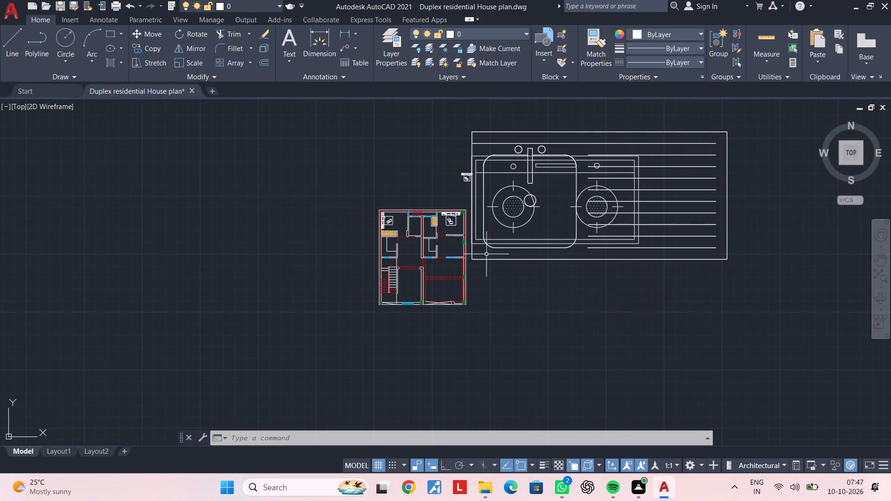
Copy the sink block with drainboard to the open area west of the floor plan.
click(497, 261)
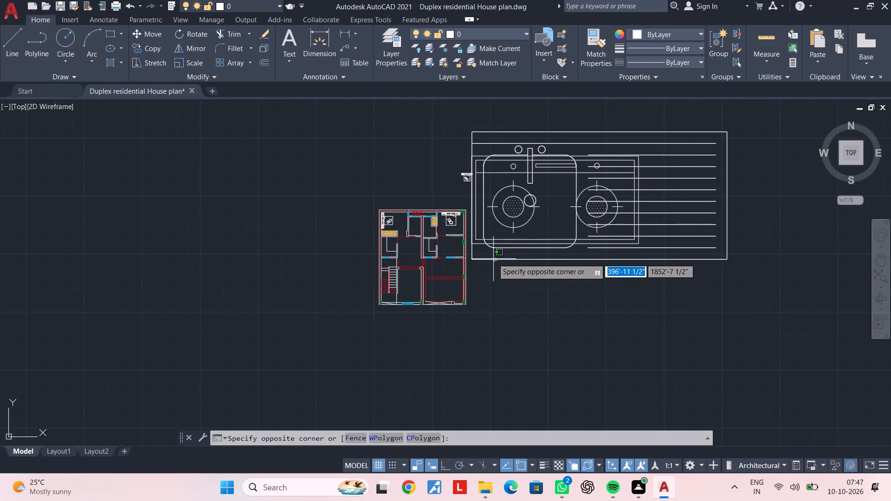
click(492, 258)
key(c)
key(o)
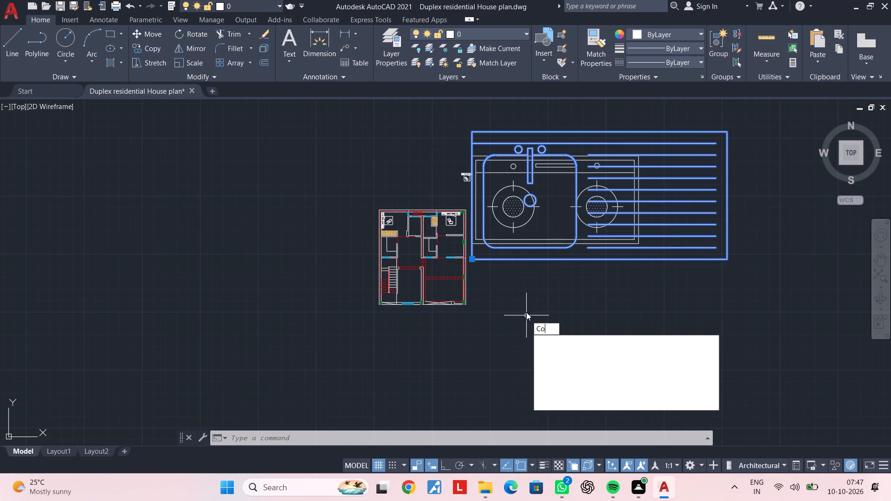
key(space)
click(529, 266)
click(149, 258)
key(Escape)
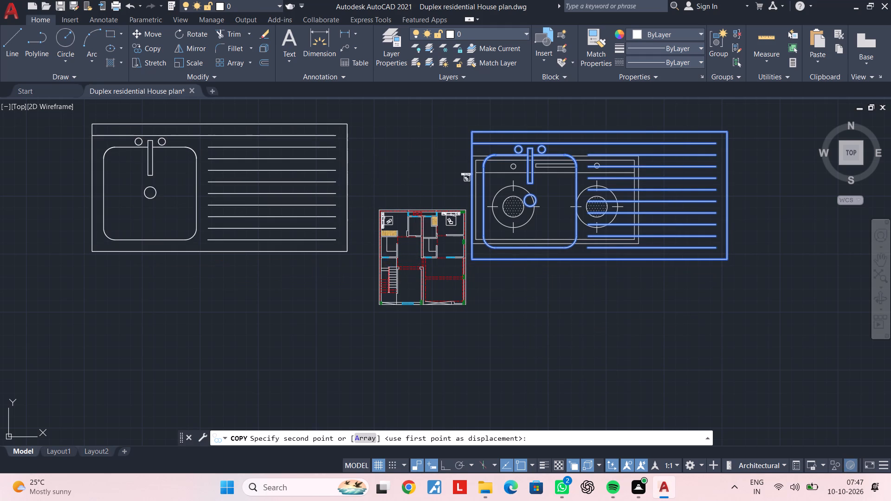
key(Escape)
Delete the stacked sink blocks overlapping the two-burner stove east of the floor plan.
click(552, 259)
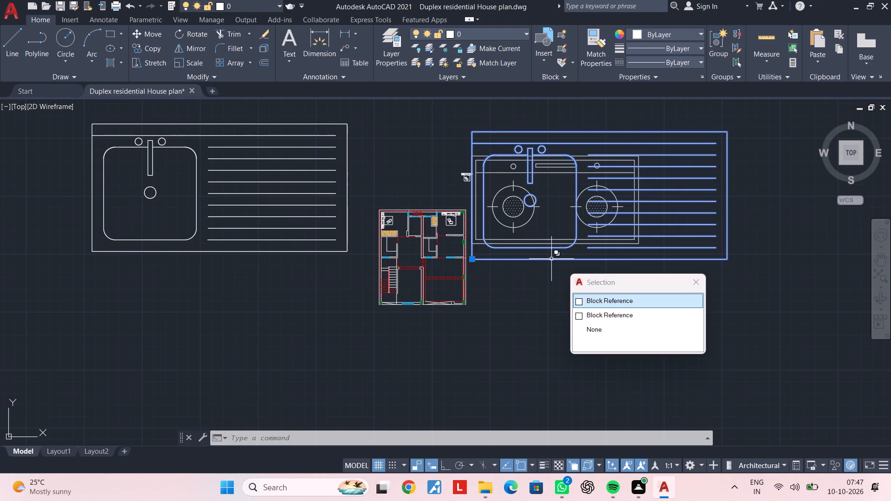
key(Delete)
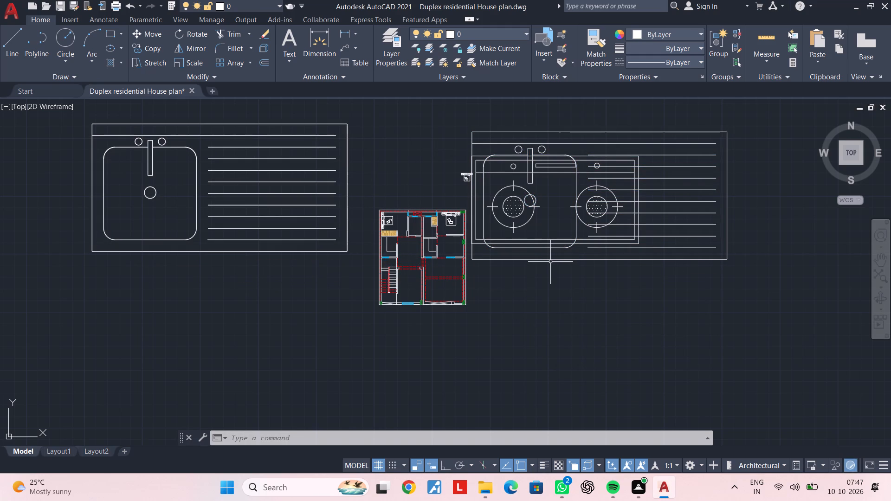
click(550, 260)
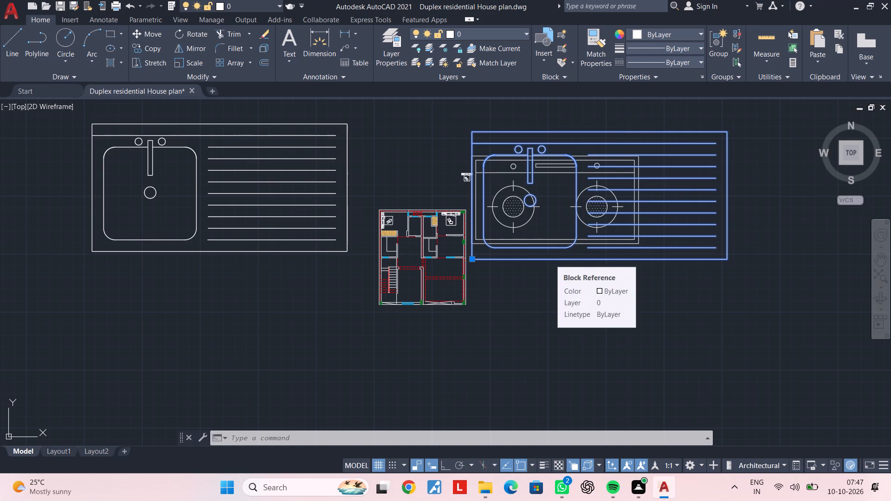
key(Delete)
key(Escape)
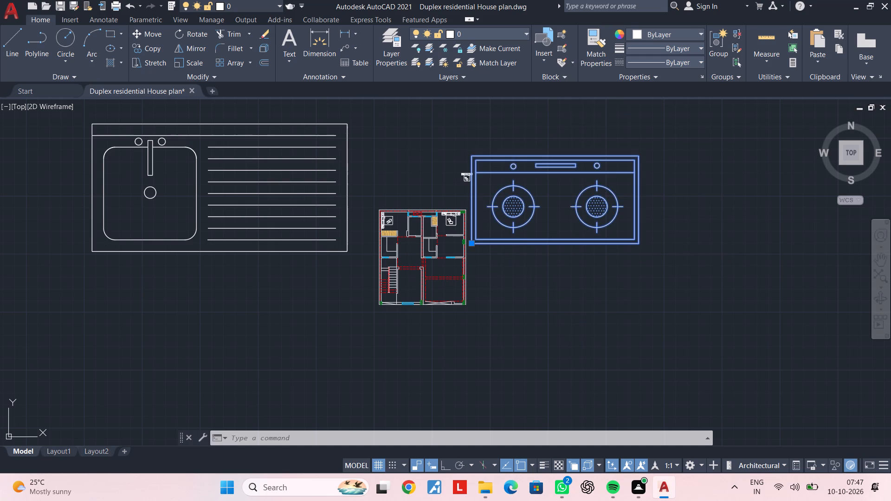
Scale the two-burner stove block east of the floor plan down to kitchen size, about the midpoint of its lower edge.
click(506, 241)
text(sc)
key(space)
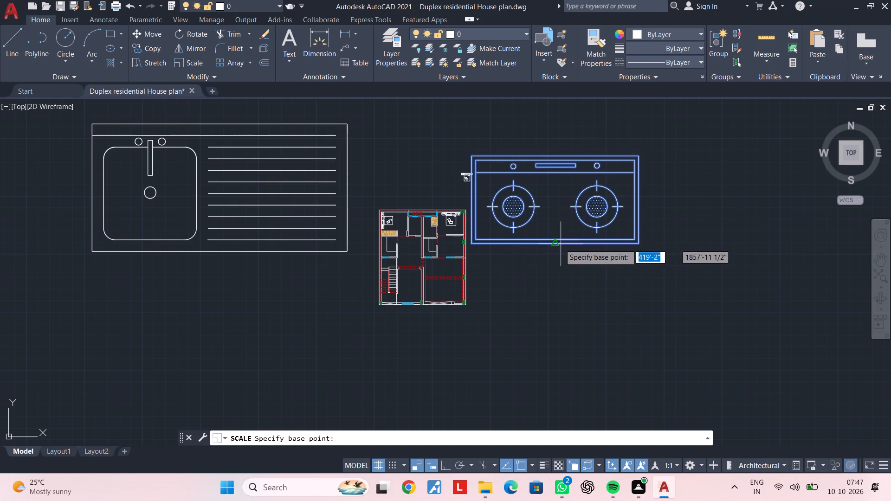
click(558, 243)
scroll(562, 230, up, 2)
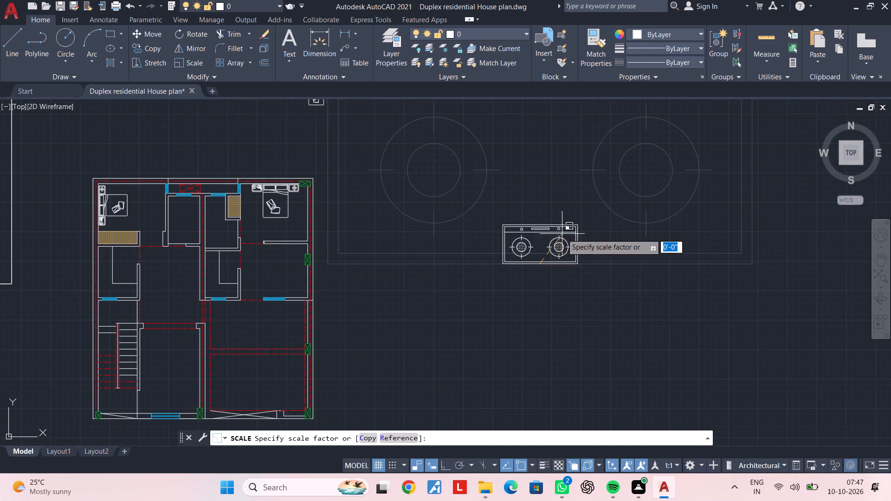
scroll(549, 257, up, 2)
click(539, 264)
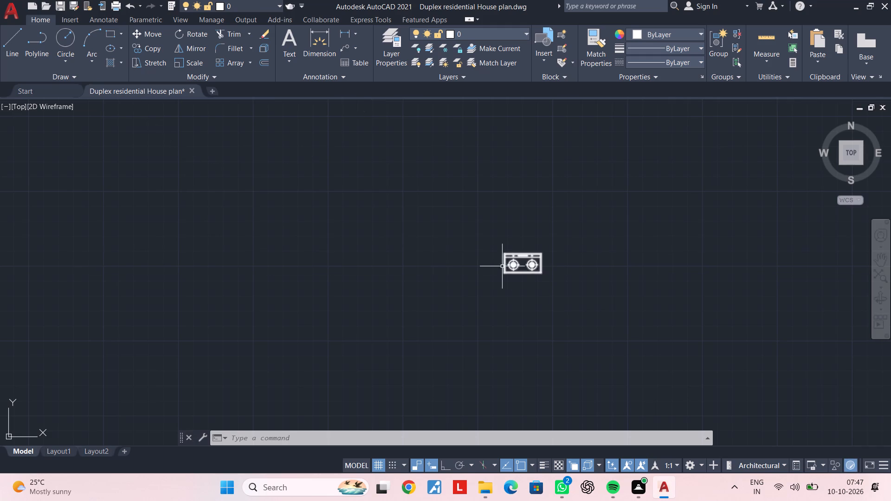
Copy the reduced stove block into the west kitchen, on the counter next to the window in the south wall.
middle_drag(502, 266, 723, 256)
scroll(680, 263, down, 2)
click(758, 238)
click(667, 287)
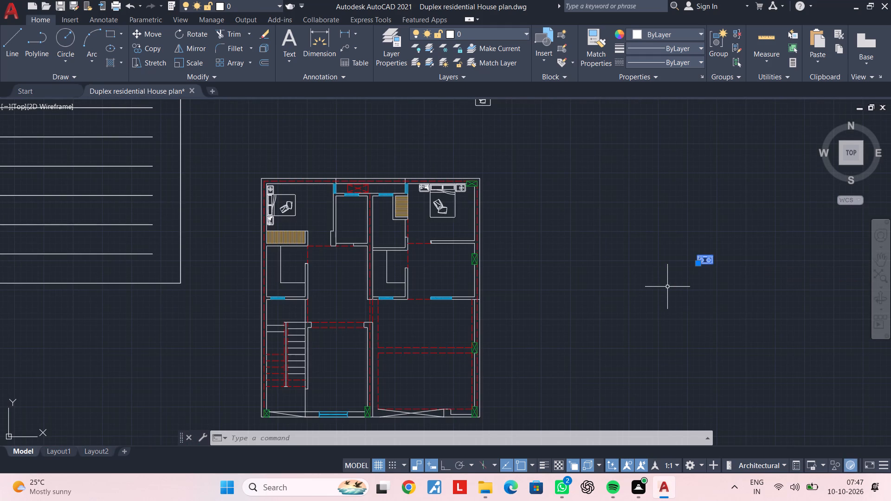
key(c)
text(o)
key(space)
scroll(697, 254, up, 3)
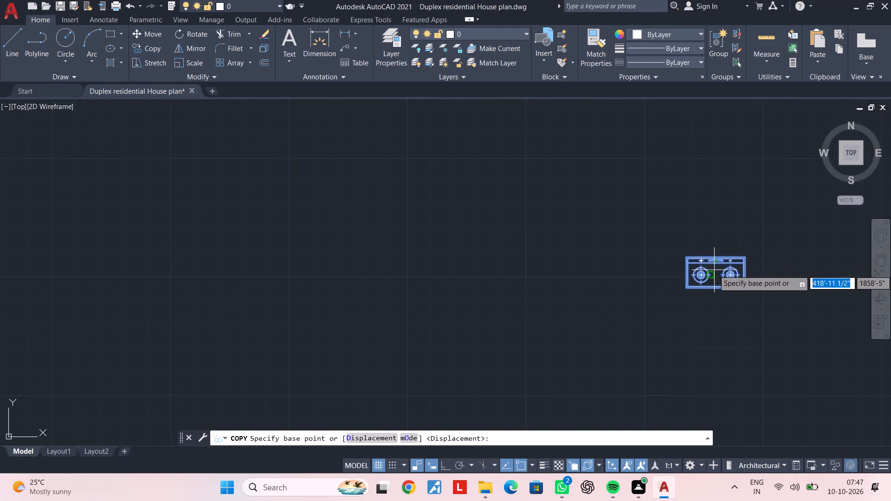
click(714, 270)
scroll(457, 301, down, 3)
middle_drag(461, 302, 762, 261)
middle_drag(514, 274, 658, 271)
scroll(552, 282, up, 4)
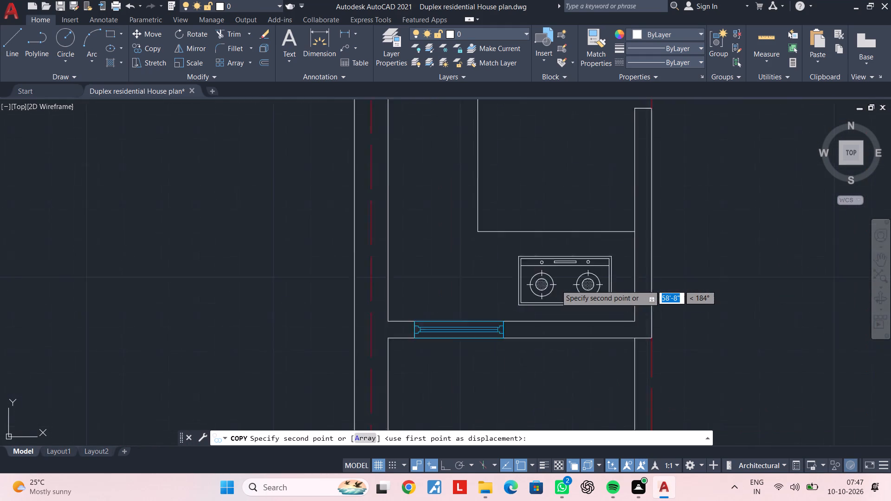
scroll(556, 285, up, 1)
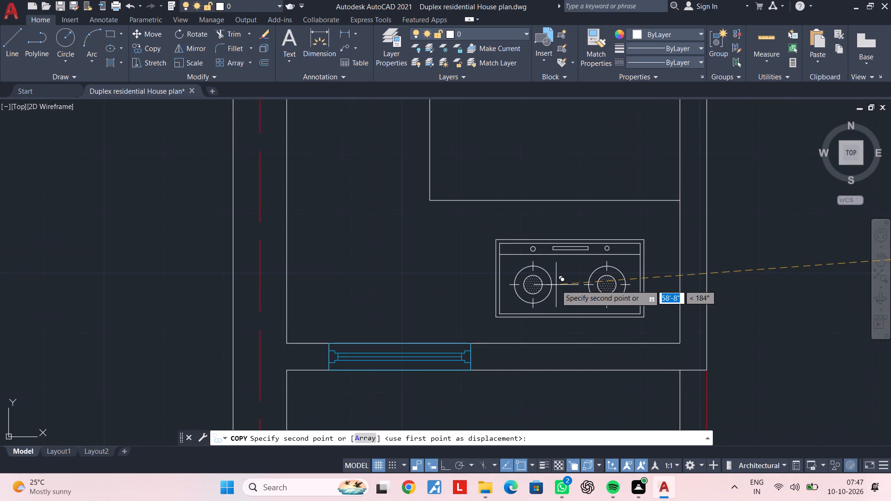
scroll(556, 285, up, 1)
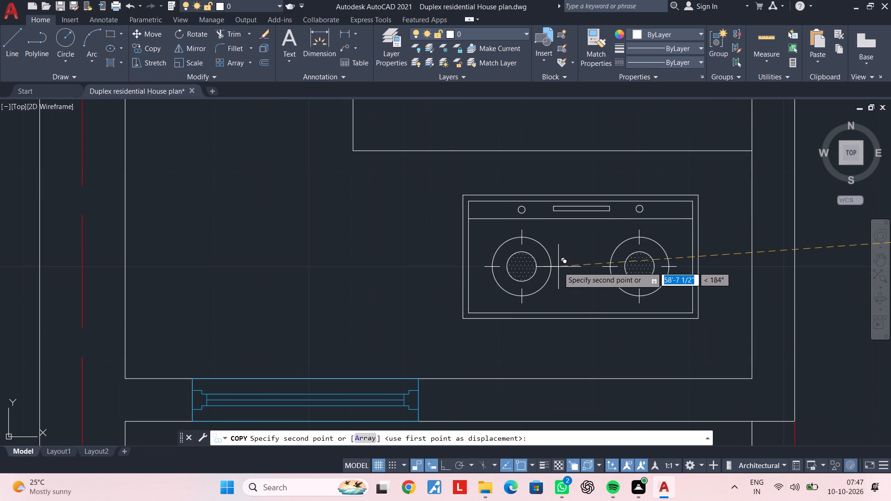
click(558, 267)
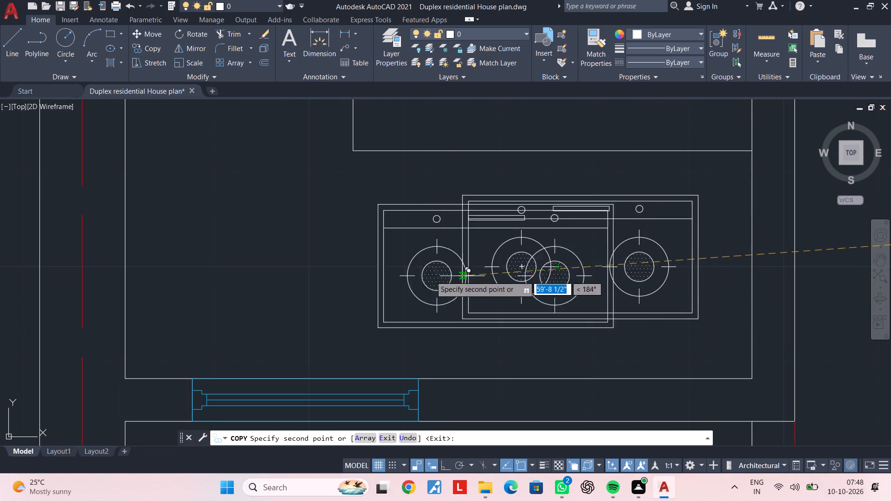
key(Escape)
key(Escape)
key(Escape)
Scale up the west kitchen's stove from the midpoint of its top edge so it fills more of the counter depth.
click(549, 312)
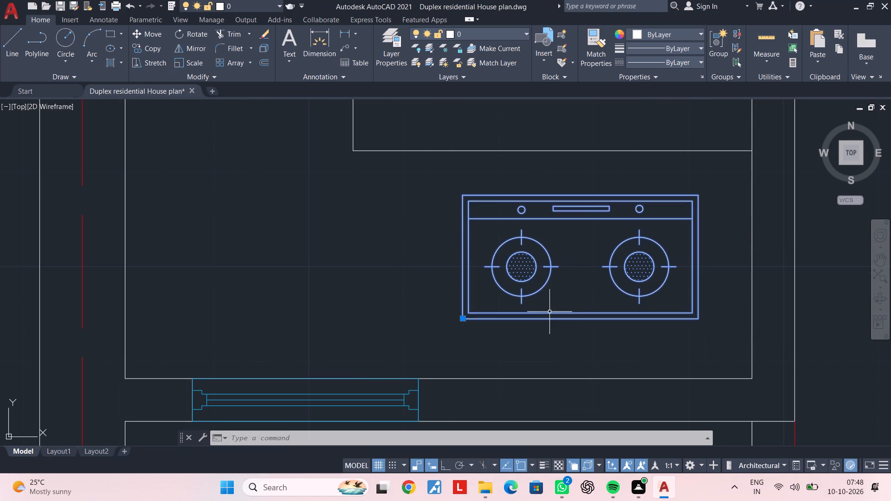
key(s)
text(c)
key(space)
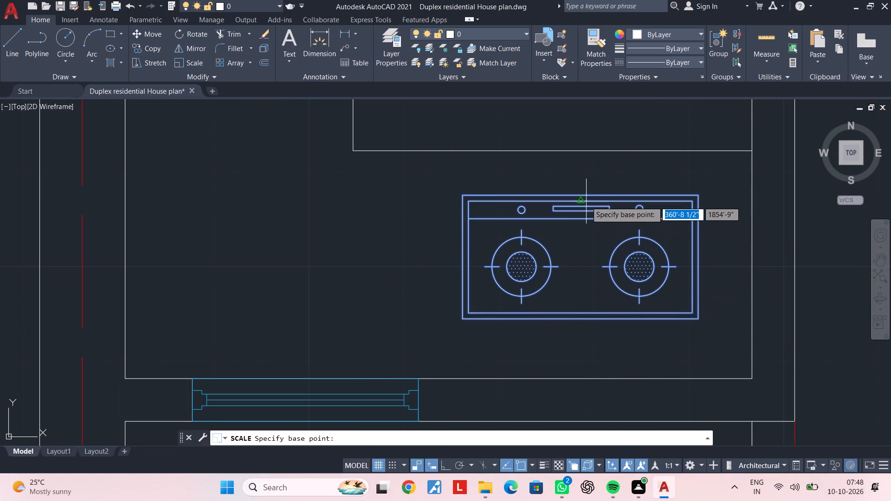
click(577, 195)
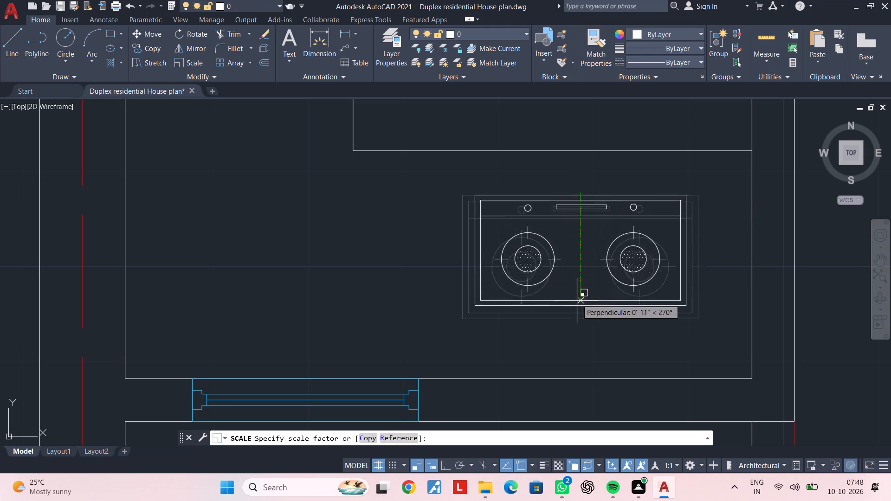
click(585, 354)
scroll(678, 321, down, 2)
middle_drag(676, 321, 413, 293)
key(Escape)
key(Escape)
Copy the west kitchen's stove horizontally onto the matching counter by the window in the east kitchen.
click(418, 308)
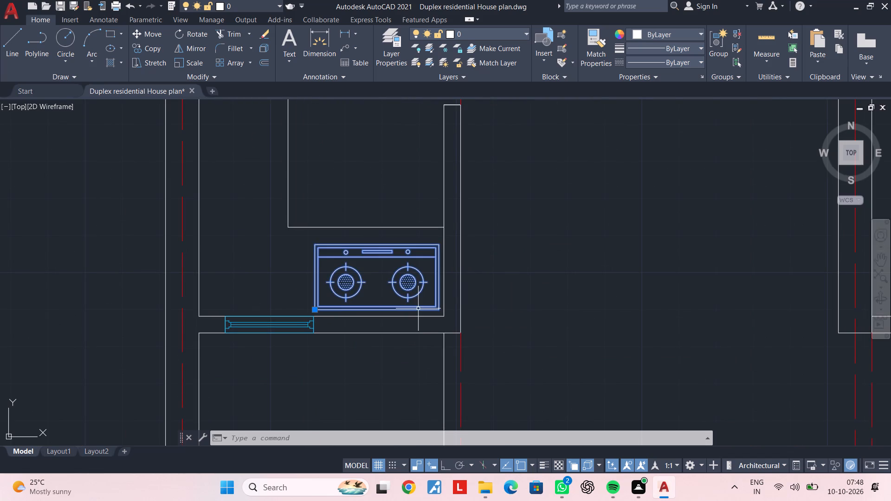
key(x)
key(Escape)
key(Escape)
click(416, 308)
text(co)
key(space)
click(370, 287)
scroll(639, 287, down, 3)
middle_drag(647, 287, 307, 278)
scroll(379, 279, up, 5)
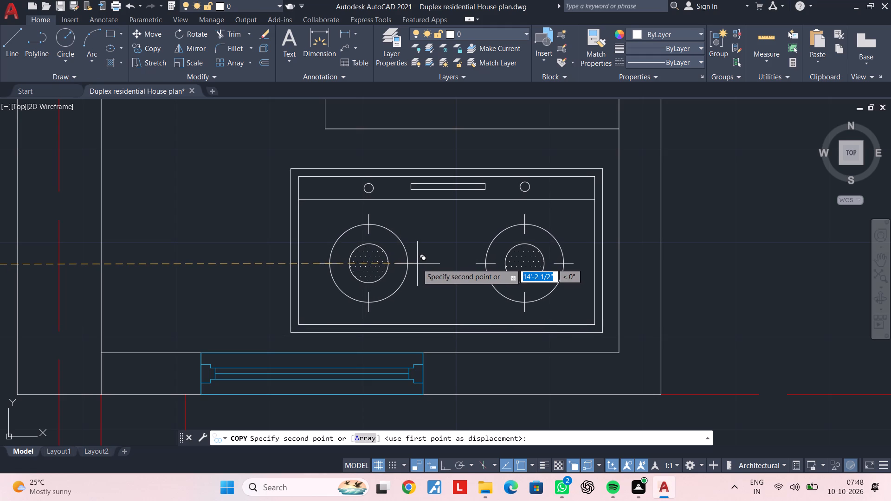
click(422, 263)
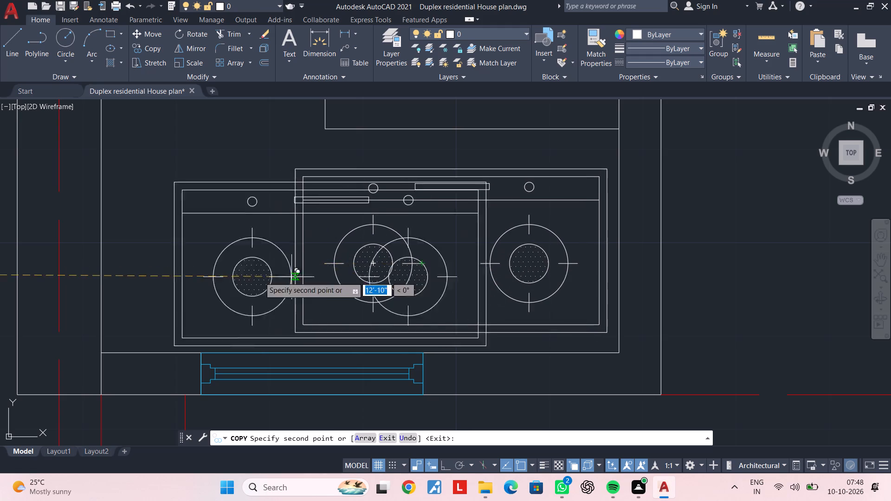
key(Escape)
scroll(246, 276, down, 3)
middle_drag(246, 276, 587, 274)
scroll(404, 273, down, 2)
middle_drag(426, 273, 467, 273)
key(Escape)
key(Escape)
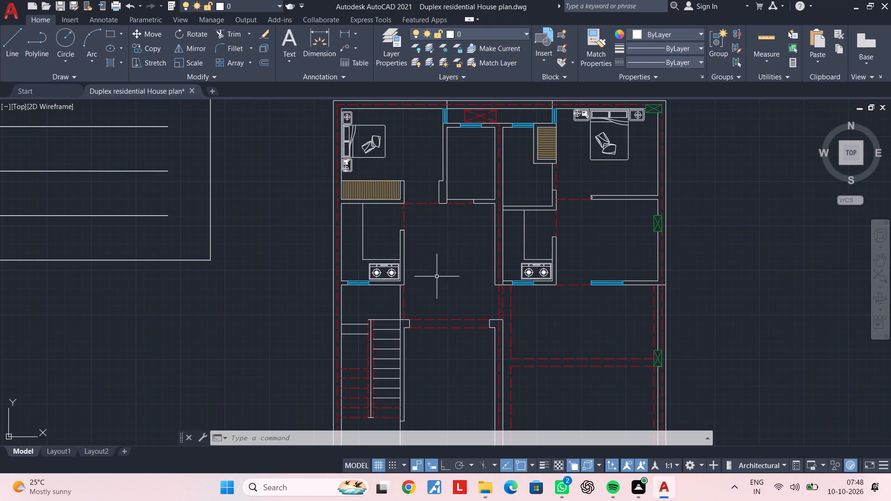
Scale the east kitchen's stove down slightly about the midpoint of its lower edge.
scroll(530, 278, up, 3)
click(528, 270)
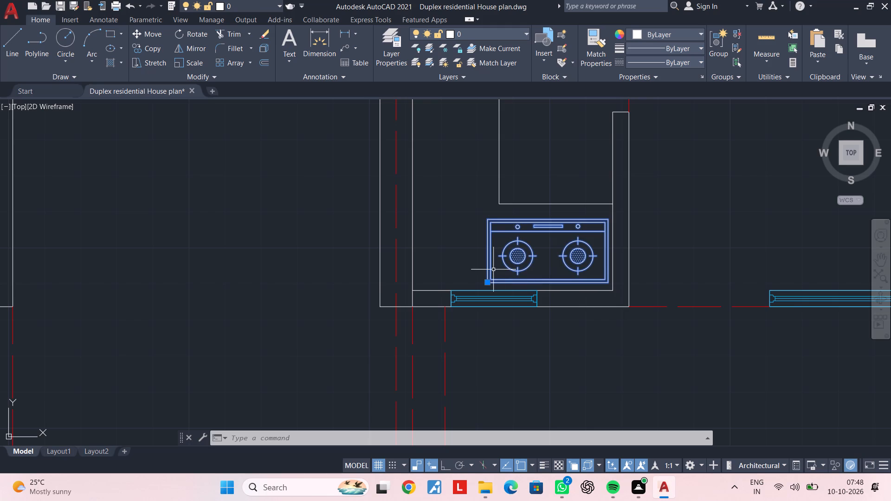
text(sc)
key(space)
scroll(538, 278, up, 2)
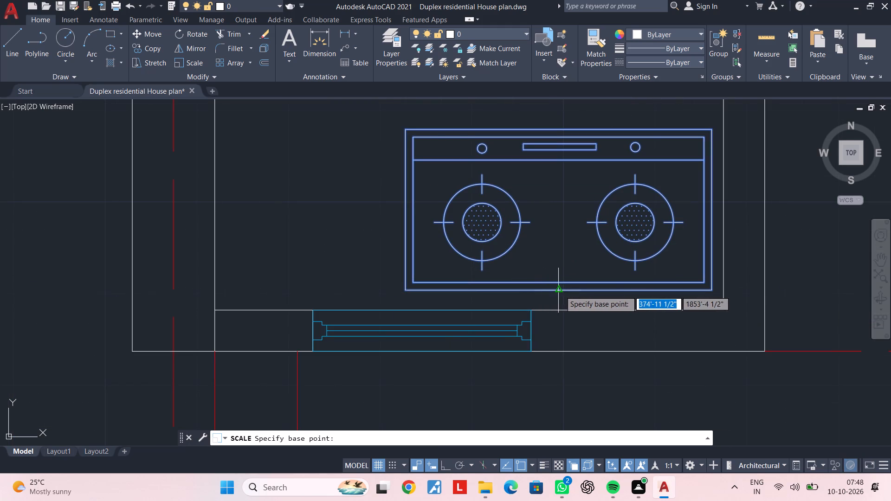
click(559, 292)
middle_drag(562, 225, 552, 252)
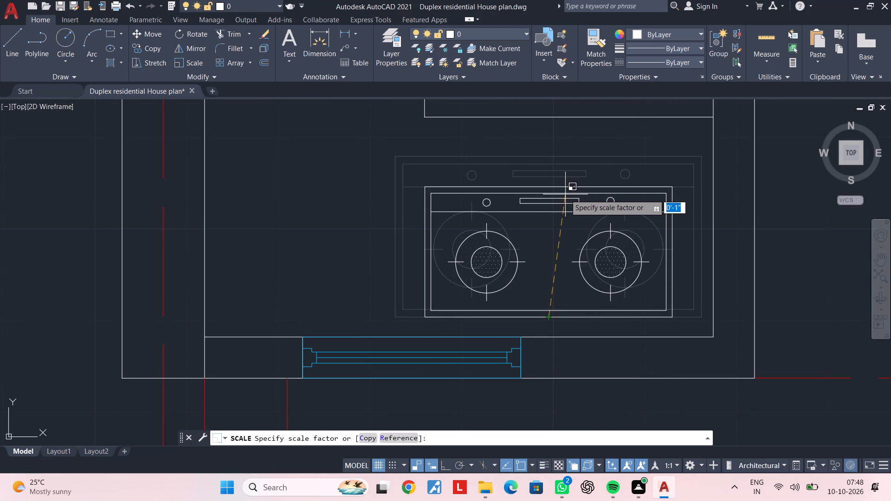
click(565, 188)
key(Escape)
key(Escape)
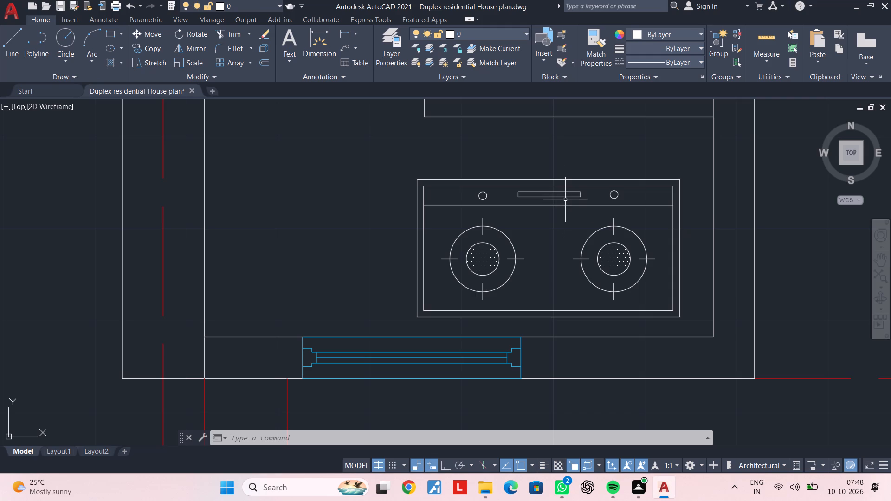
Move the east kitchen's stove slightly up and toward the east wall to centre it on the counter.
click(565, 196)
key(n)
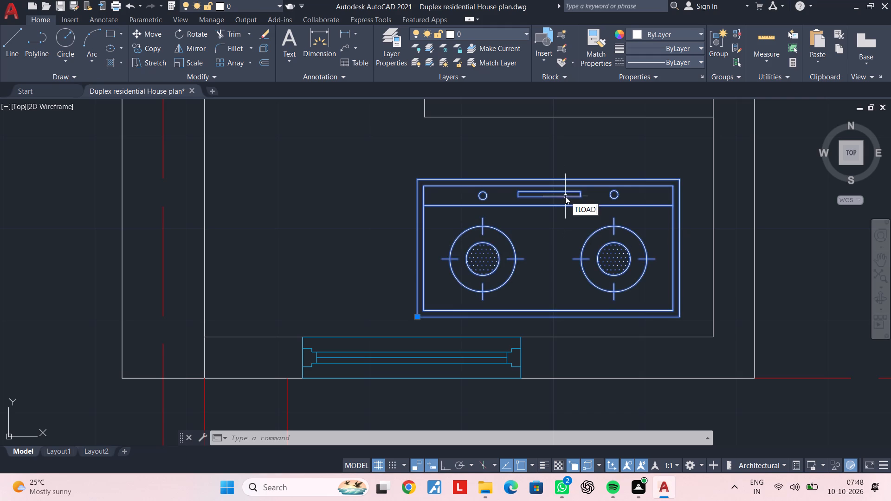
key(Escape)
key(Escape)
click(568, 221)
click(470, 245)
text(m)
key(space)
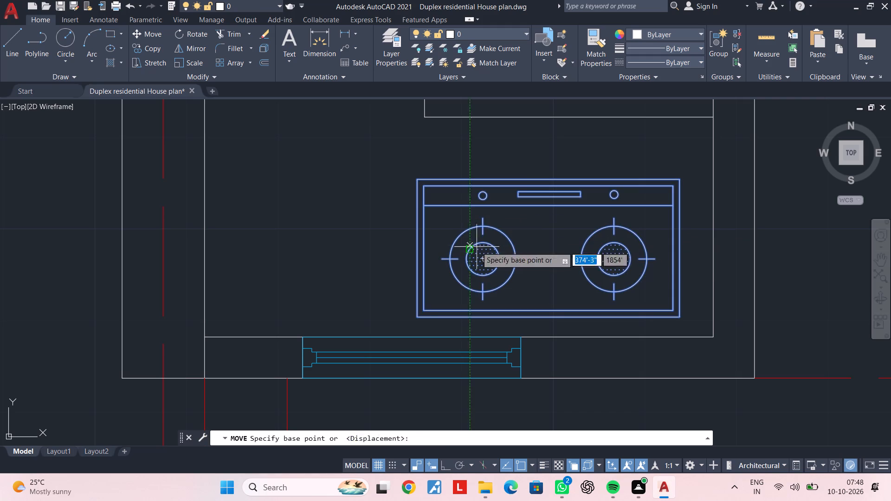
click(547, 250)
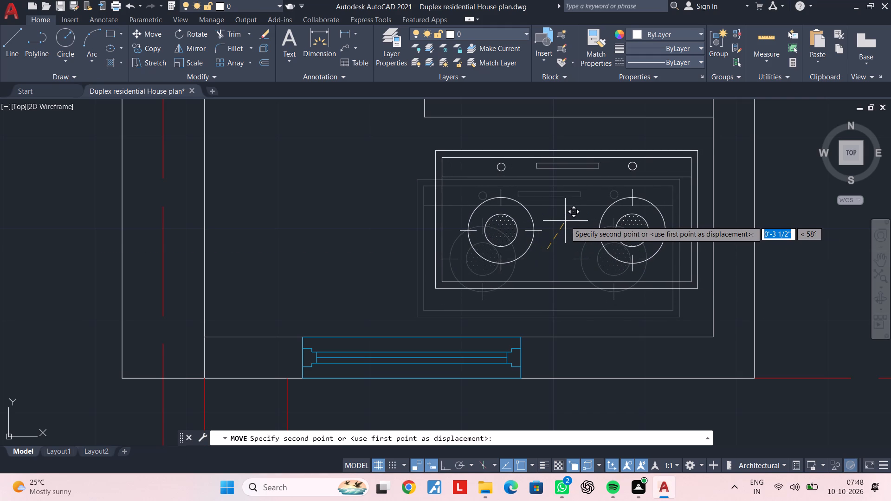
click(569, 228)
key(Escape)
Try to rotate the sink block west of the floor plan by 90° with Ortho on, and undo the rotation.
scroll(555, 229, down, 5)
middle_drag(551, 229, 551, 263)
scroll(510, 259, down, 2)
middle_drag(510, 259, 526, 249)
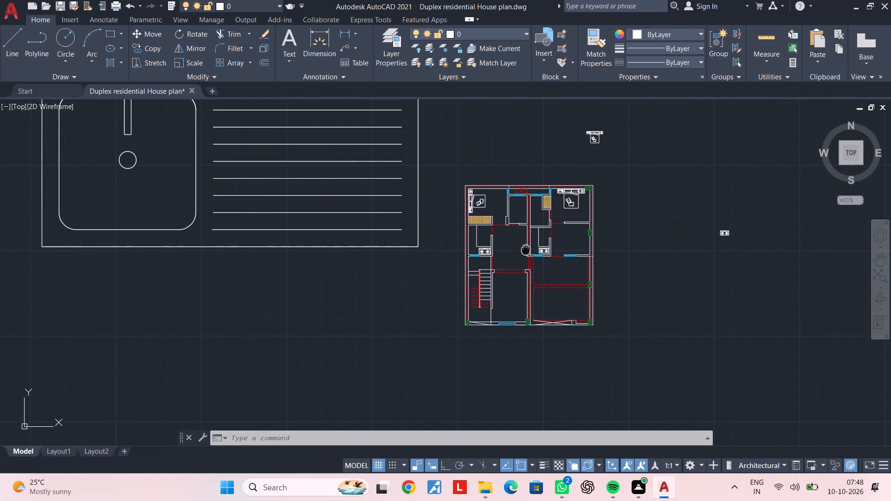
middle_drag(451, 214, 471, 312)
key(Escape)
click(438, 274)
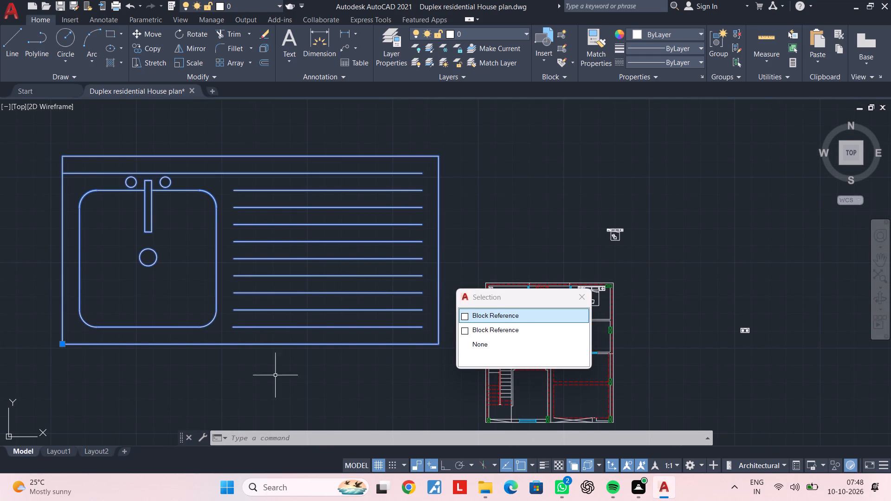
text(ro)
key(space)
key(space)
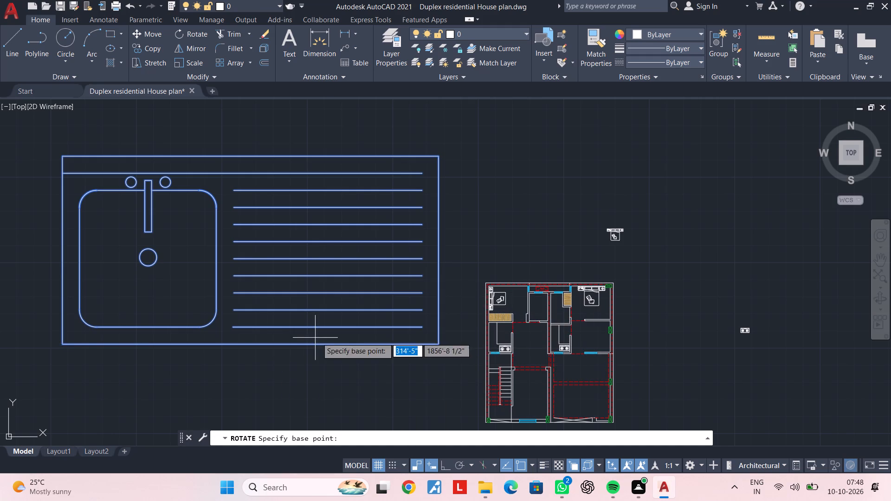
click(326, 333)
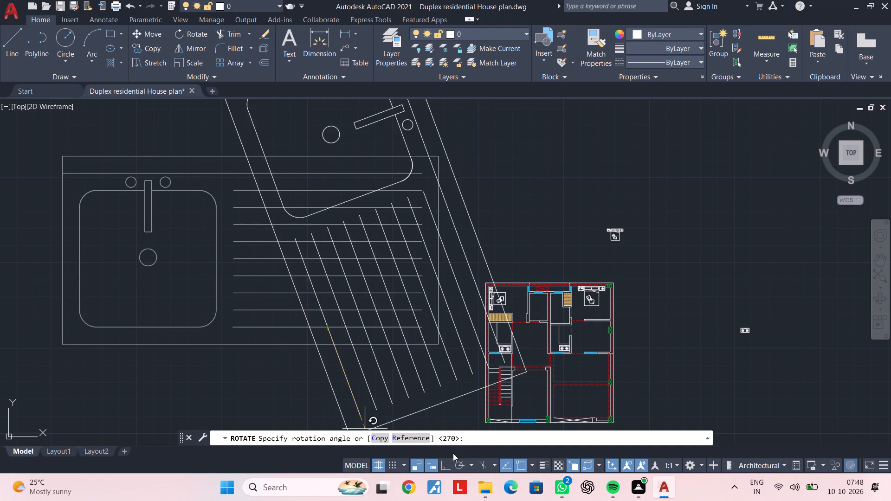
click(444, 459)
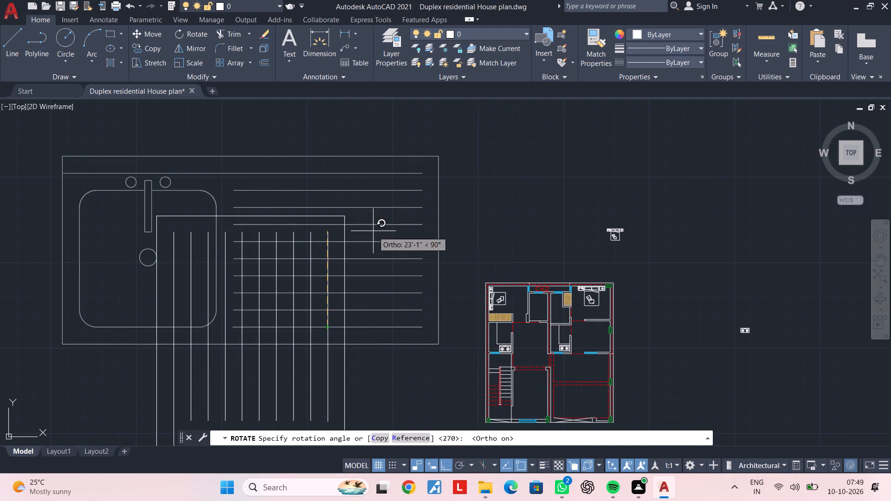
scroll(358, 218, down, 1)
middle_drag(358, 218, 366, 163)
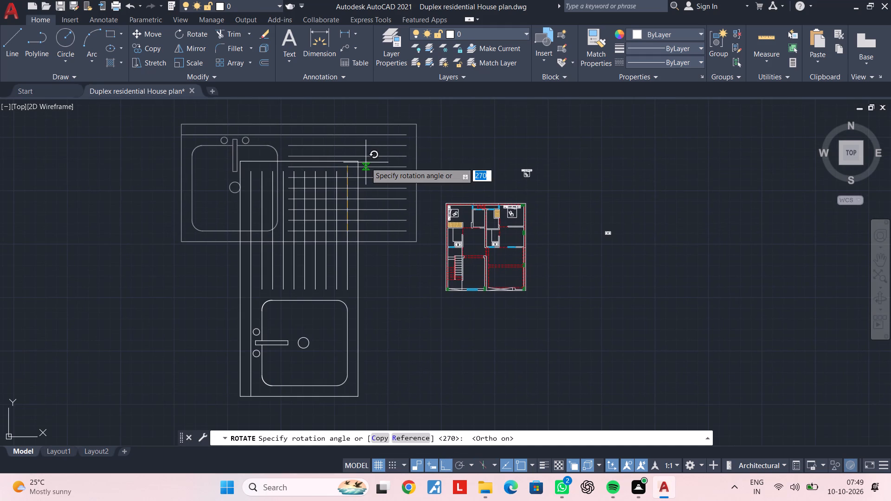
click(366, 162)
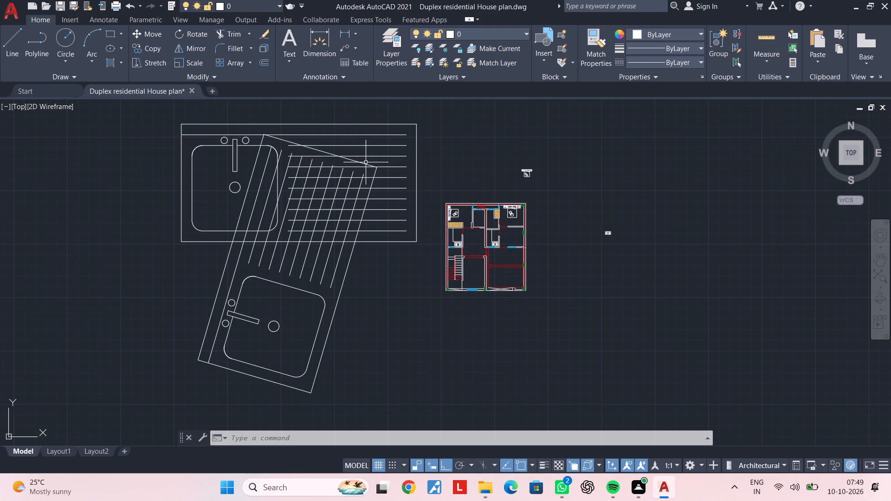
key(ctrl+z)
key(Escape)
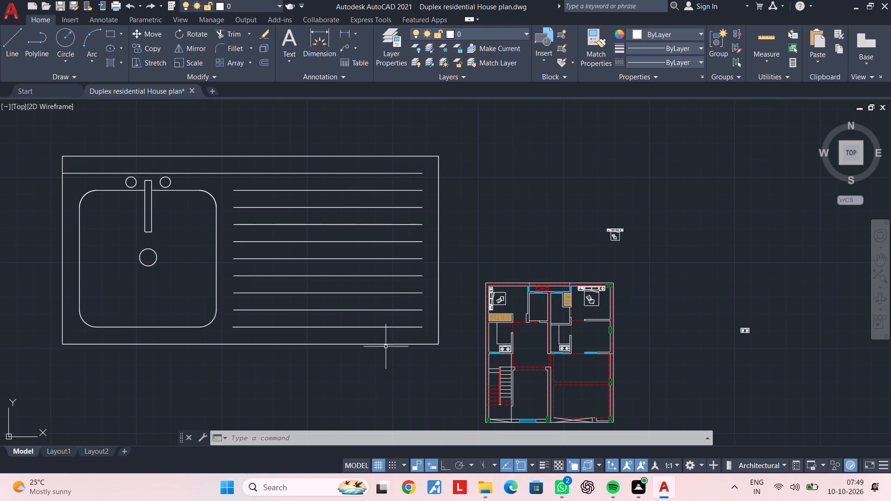
Rotate one of the stacked sink blocks west of the floor plan by 90° about a point on its lower edge.
click(386, 346)
scroll(374, 327, down, 2)
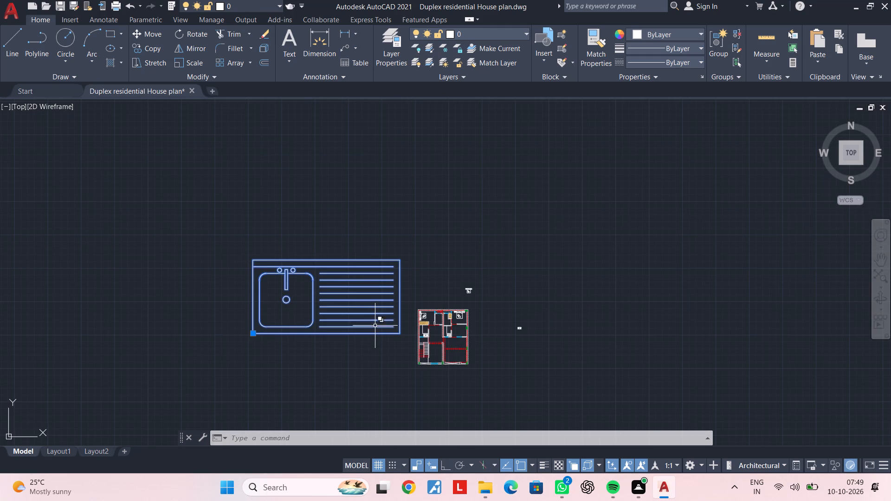
text(ro)
key(space)
click(385, 333)
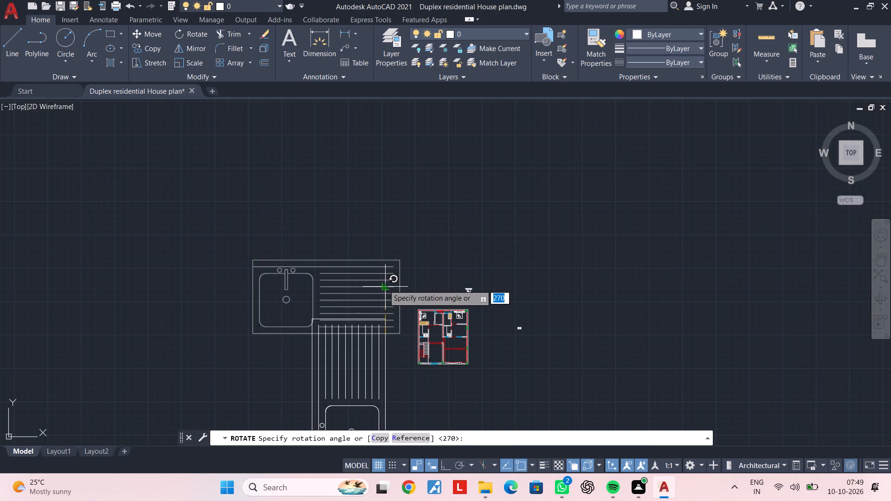
click(384, 285)
middle_drag(373, 324, 376, 263)
key(Escape)
key(Escape)
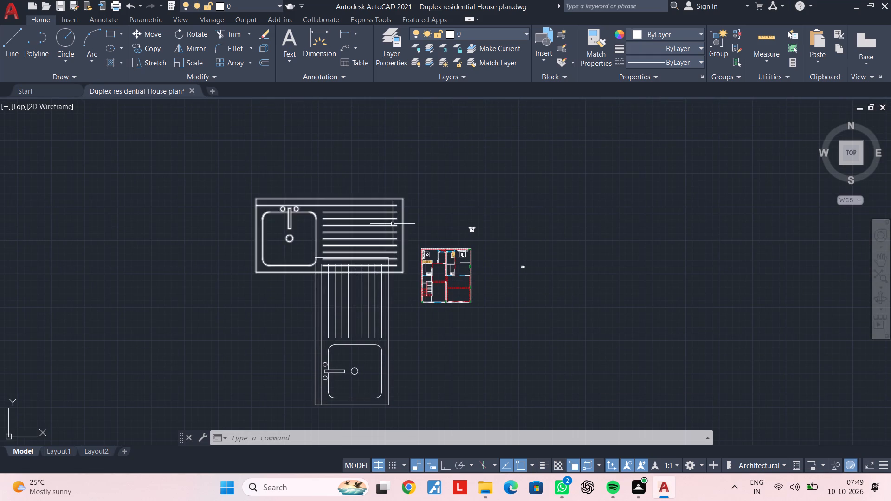
Delete the unrotated horizontal sink block west of the floor plan.
click(393, 224)
click(374, 231)
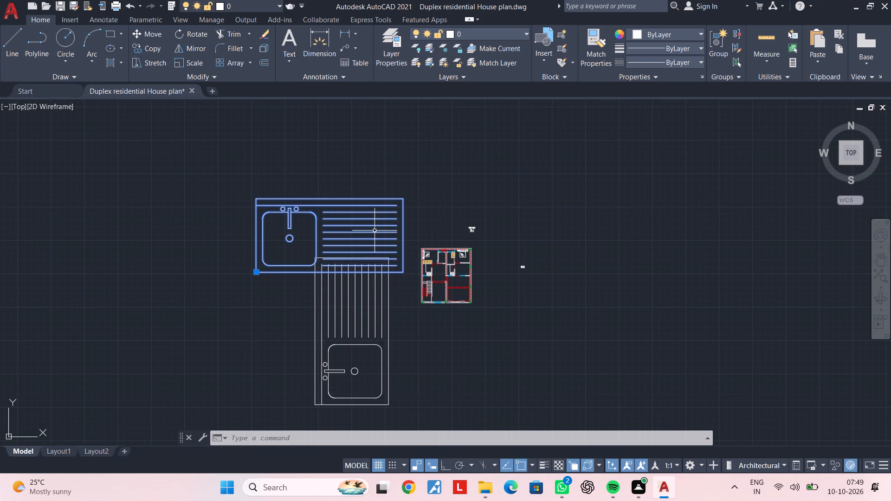
key(Delete)
Scale the rotated sink block west of the plan down sharply about the midpoint of its lower edge.
middle_drag(374, 274, 373, 212)
key(Escape)
click(375, 242)
text(sc)
key(space)
scroll(345, 342, up, 2)
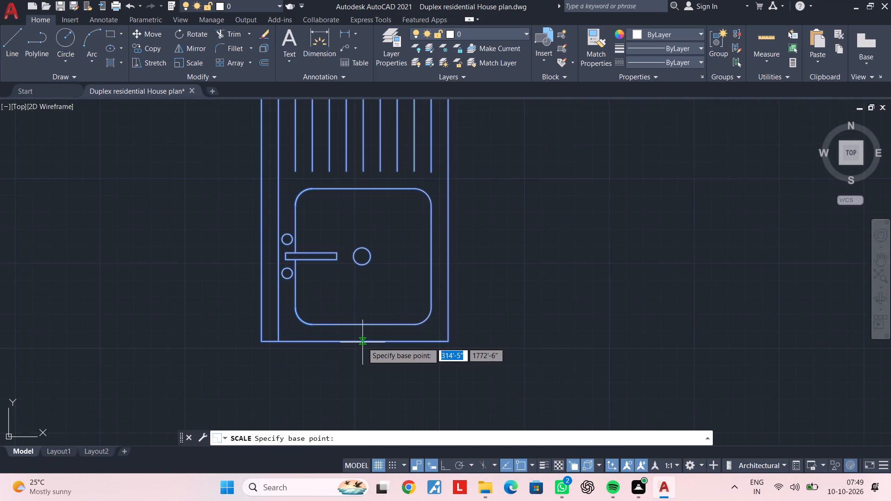
click(357, 343)
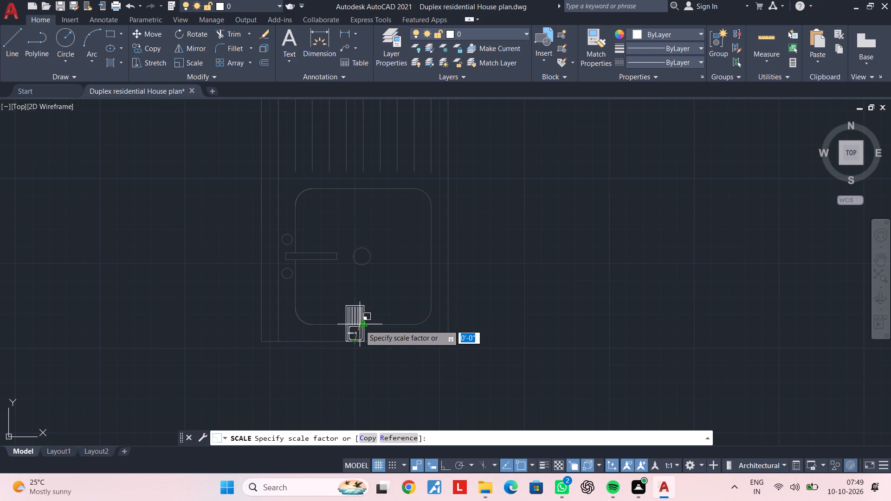
click(359, 330)
key(Escape)
Copy the scaled sink block onto the west kitchen's counter along the west wall.
click(376, 292)
click(344, 360)
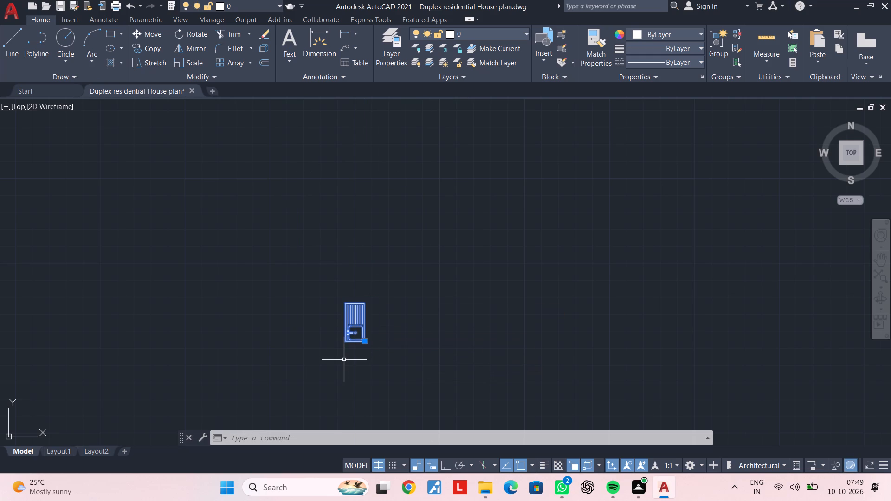
key(c)
text(o)
key(space)
click(359, 330)
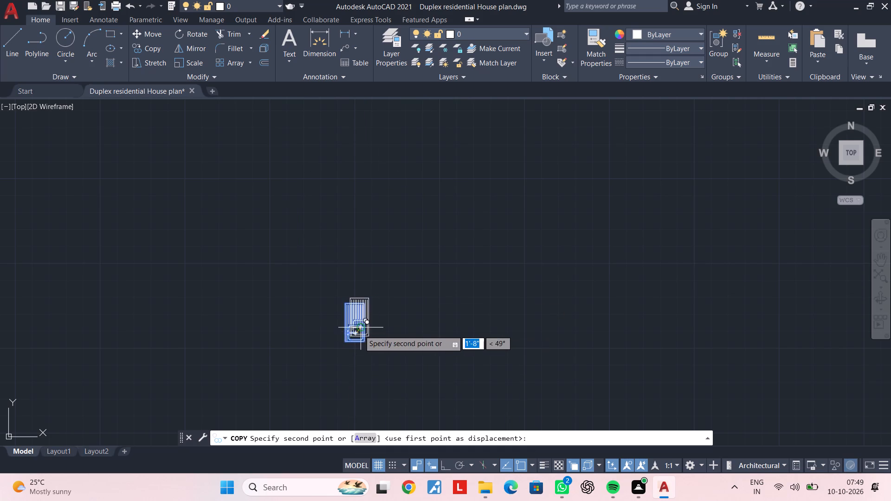
scroll(378, 285, down, 4)
scroll(405, 249, up, 7)
middle_drag(357, 207, 367, 271)
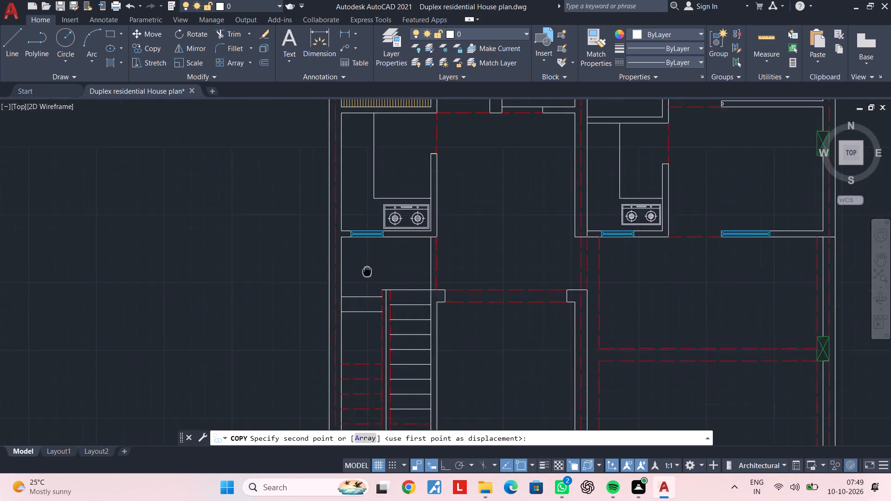
middle_drag(367, 271, 368, 306)
middle_drag(345, 239, 361, 334)
scroll(365, 318, up, 1)
middle_drag(373, 301, 398, 287)
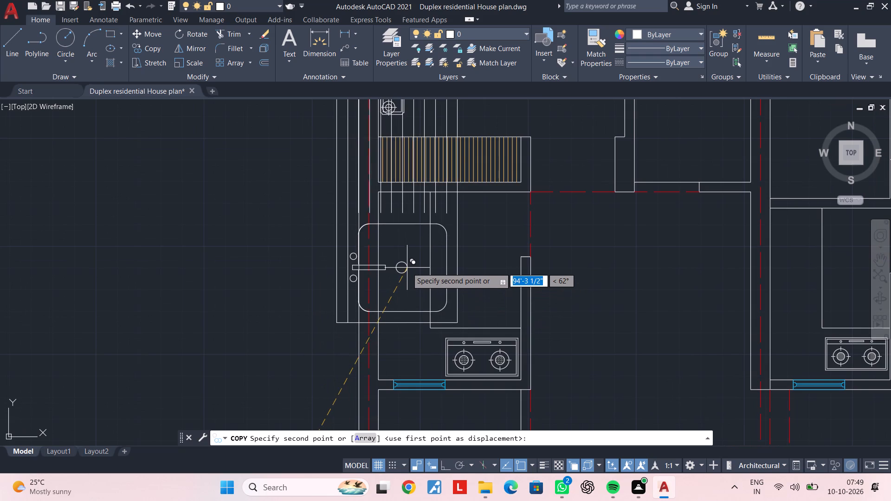
click(407, 267)
key(Escape)
key(Escape)
Scale the west kitchen's sink down about a point on its lower edge so it fits within the counter depth.
click(406, 269)
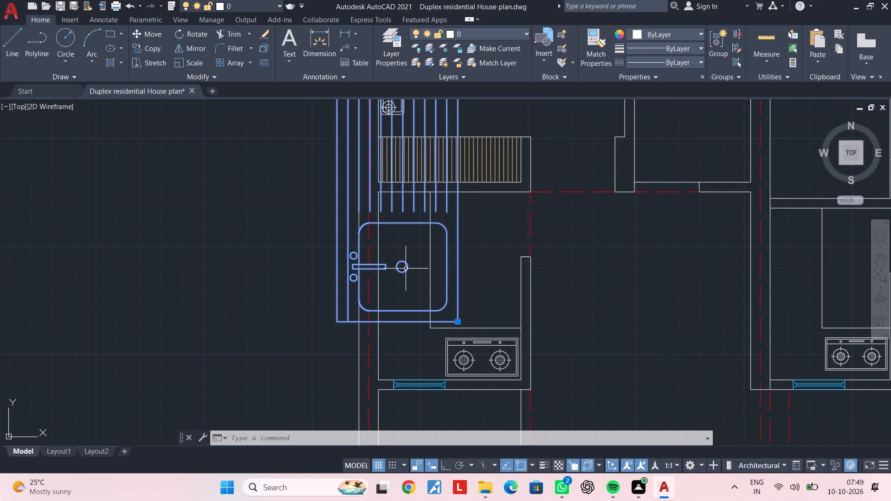
text(sc)
key(space)
click(400, 323)
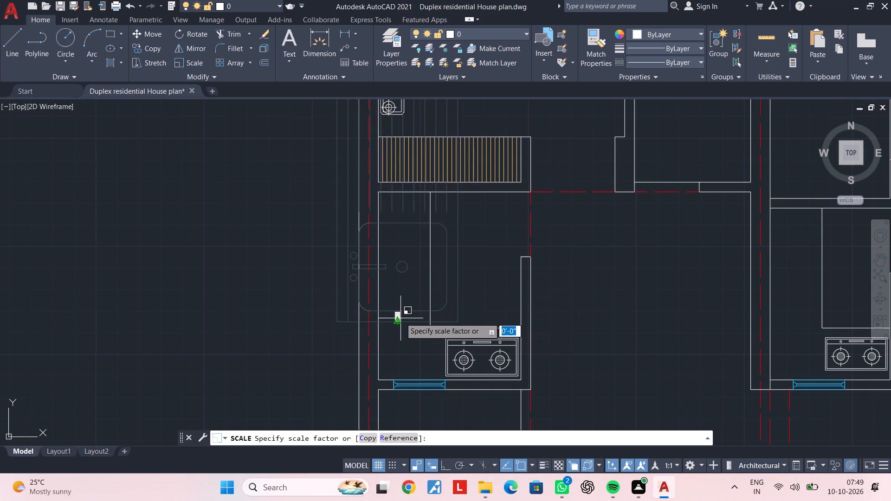
scroll(401, 312, up, 1)
click(401, 287)
middle_drag(407, 288, 403, 340)
key(Escape)
Move the west kitchen's sink north along the counter, with its west edge on the inner wall line.
click(396, 332)
text(m)
key(space)
click(363, 340)
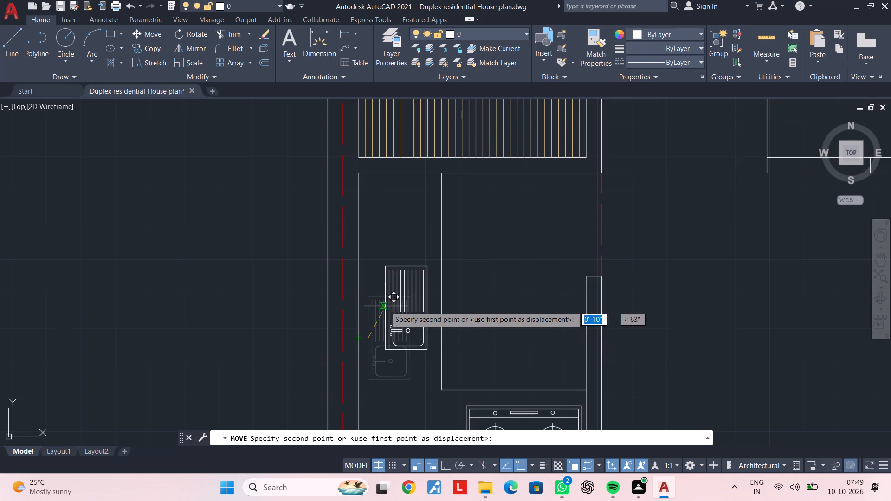
click(363, 244)
key(Escape)
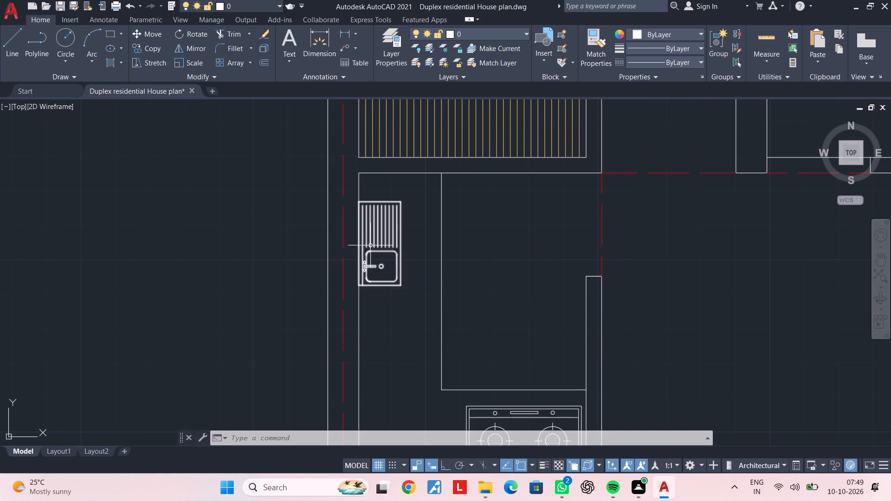
Move the west kitchen's sink about 2 inches east, off the wall line.
scroll(371, 245, up, 3)
click(372, 245)
text(m)
key(space)
click(372, 250)
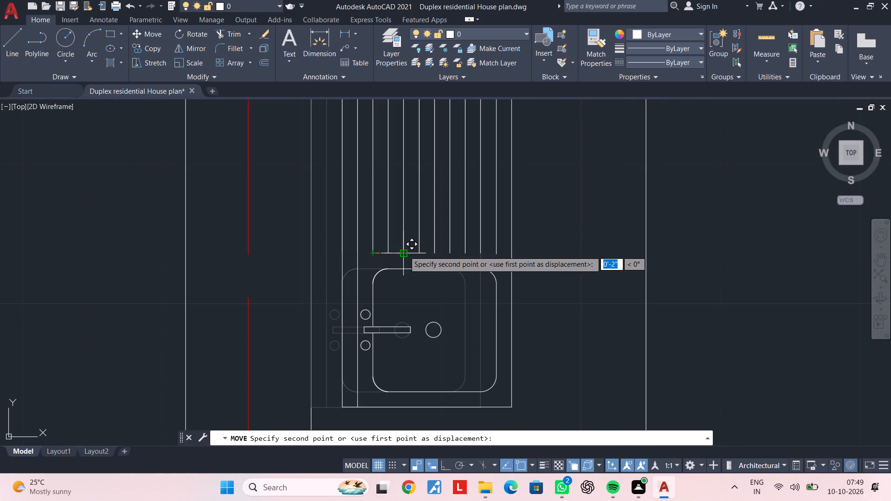
click(404, 251)
scroll(404, 251, down, 3)
middle_drag(404, 251, 383, 269)
key(Escape)
key(Escape)
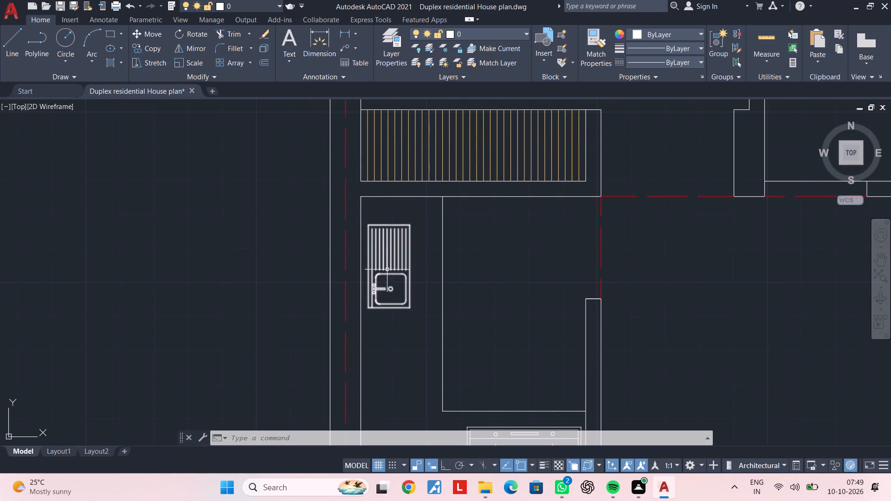
Copy the west kitchen's sink onto the west-wall counter of the east kitchen.
scroll(387, 270, down, 2)
scroll(387, 270, up, 1)
click(387, 270)
text(co)
key(space)
click(387, 270)
middle_drag(672, 290, 473, 304)
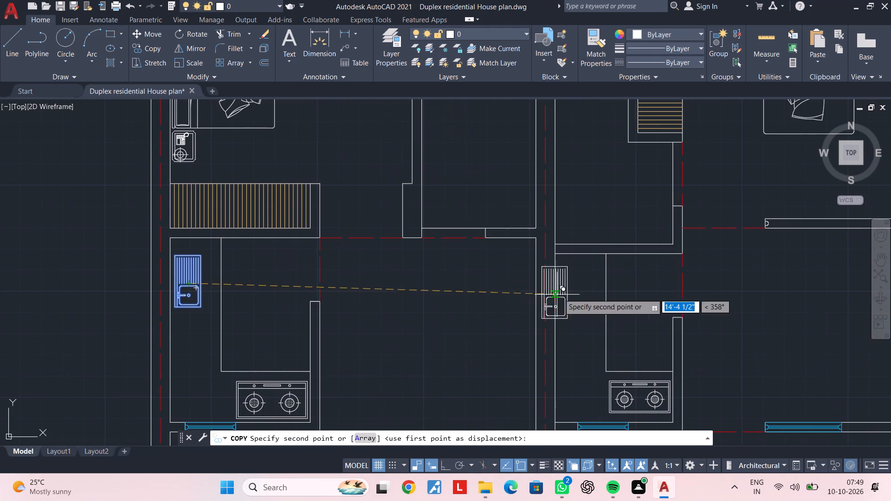
click(450, 462)
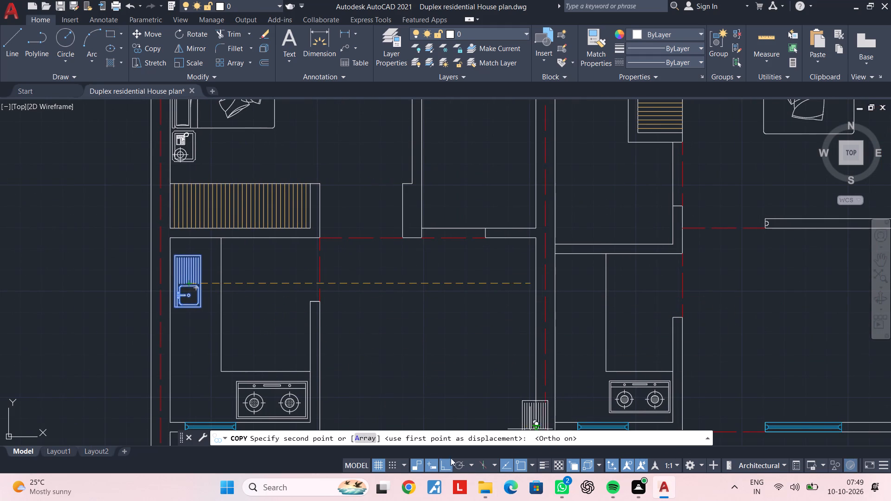
scroll(574, 315, up, 1)
middle_drag(573, 313, 562, 332)
scroll(562, 332, up, 1)
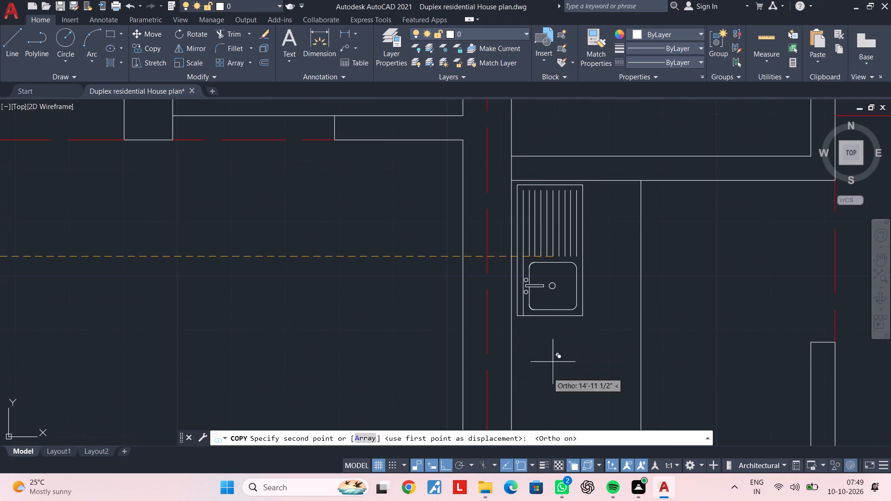
click(447, 465)
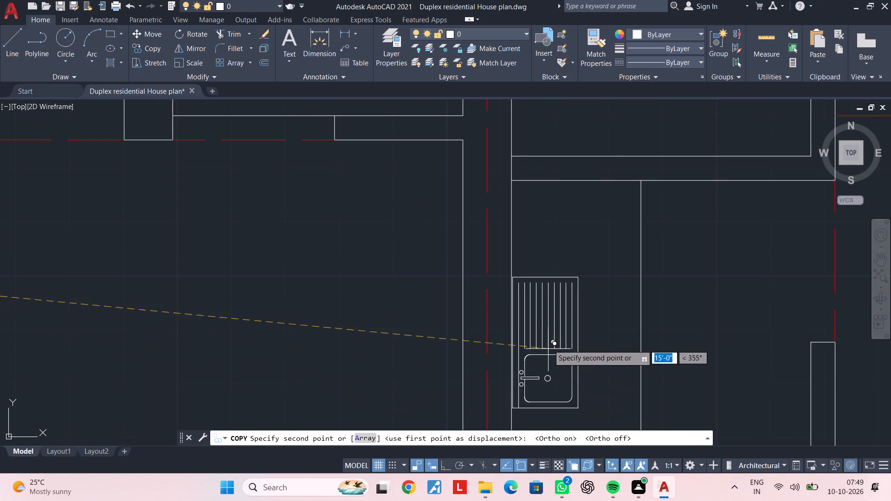
click(570, 291)
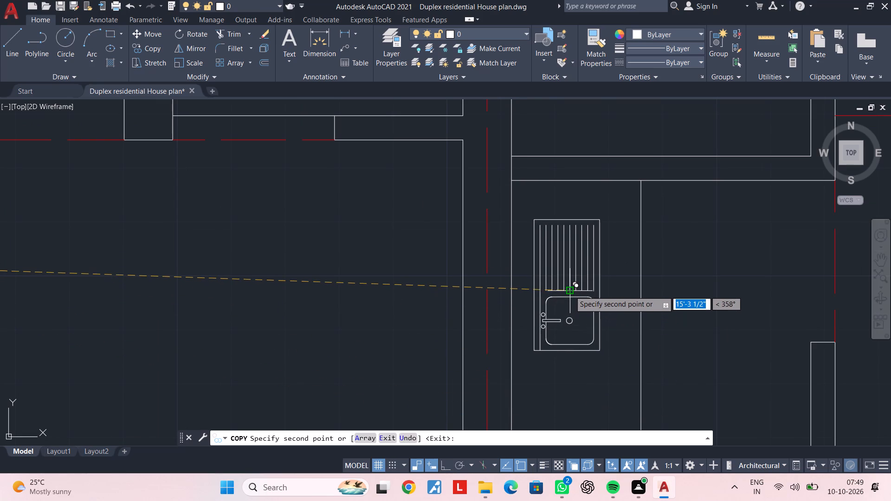
key(Escape)
Save the drawing.
scroll(443, 336, down, 3)
middle_drag(443, 336, 634, 273)
middle_drag(571, 296, 572, 271)
key(Escape)
key(Escape)
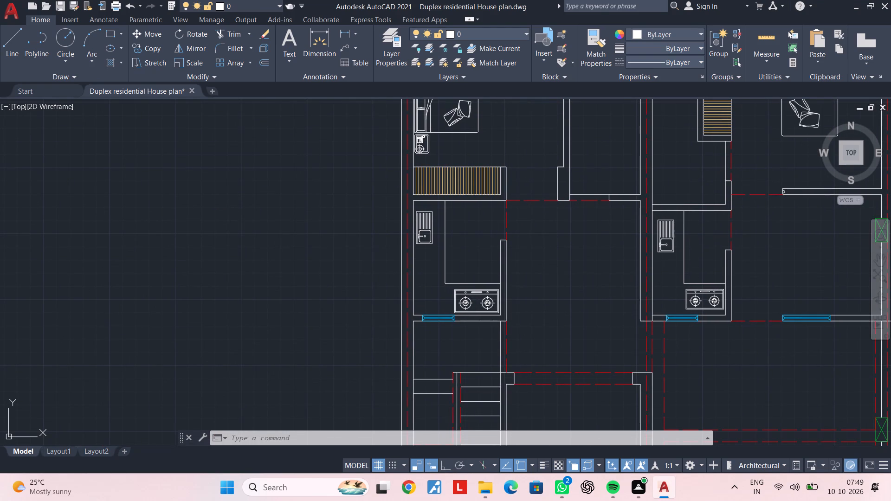
key(ctrl+s)
key(ctrl+s)
Delete the leftover sink block southwest of the floor plan.
scroll(566, 285, down, 3)
middle_drag(566, 285, 562, 221)
scroll(528, 318, down, 2)
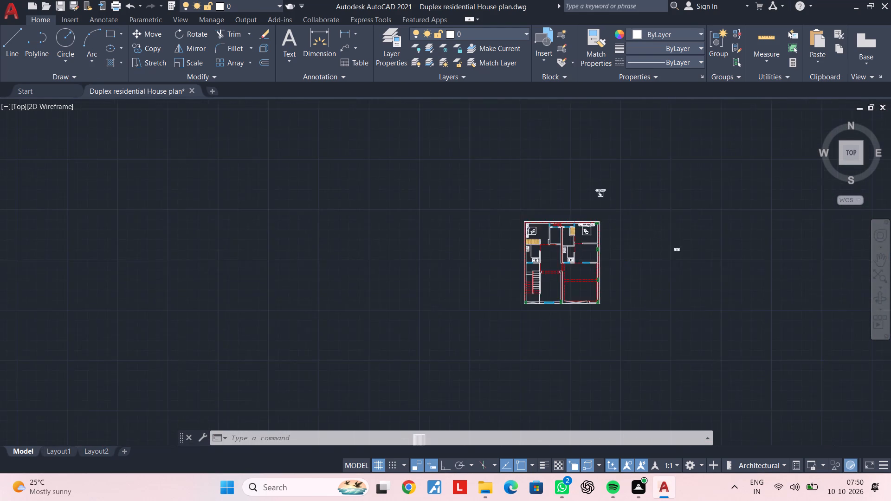
drag(490, 374, 488, 378)
click(440, 414)
key(Delete)
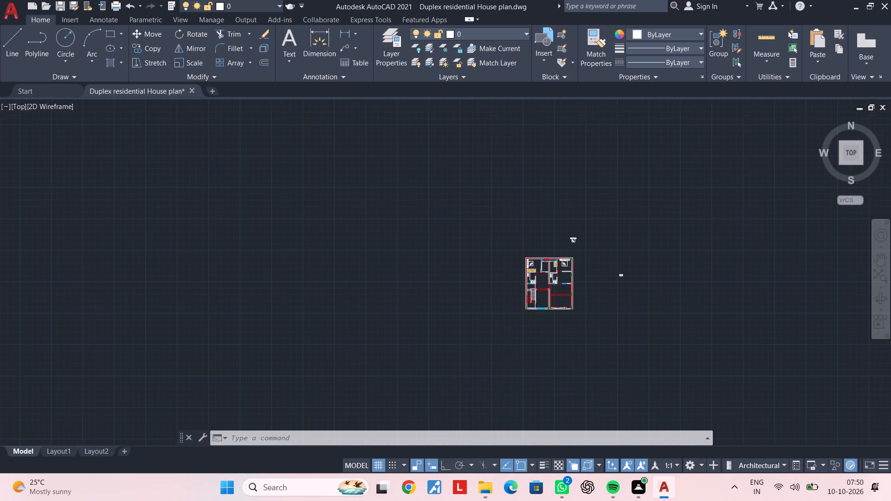
Delete the leftover stove block east of the floor plan.
scroll(508, 310, down, 1)
middle_drag(508, 327, 497, 347)
scroll(676, 328, up, 2)
middle_drag(429, 304, 529, 334)
scroll(522, 331, up, 2)
drag(494, 248, 490, 252)
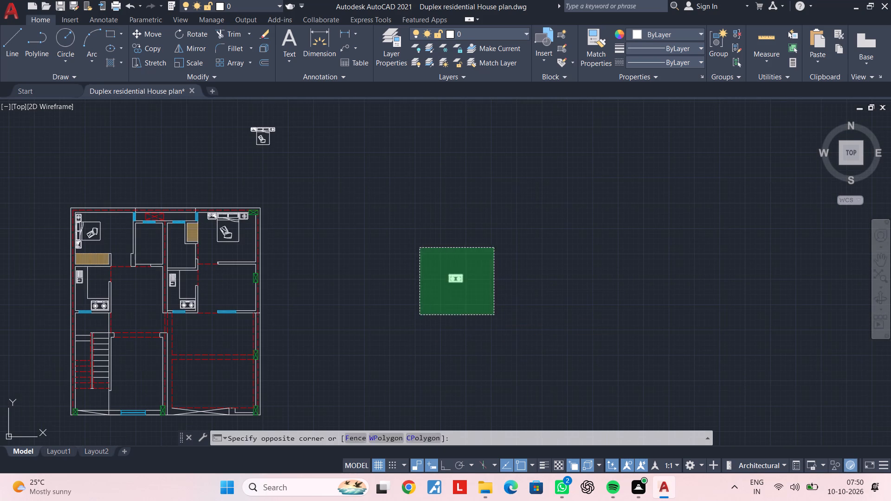
click(420, 315)
key(Delete)
Delete the leftover bed block northeast of the floor plan.
middle_drag(424, 299, 648, 405)
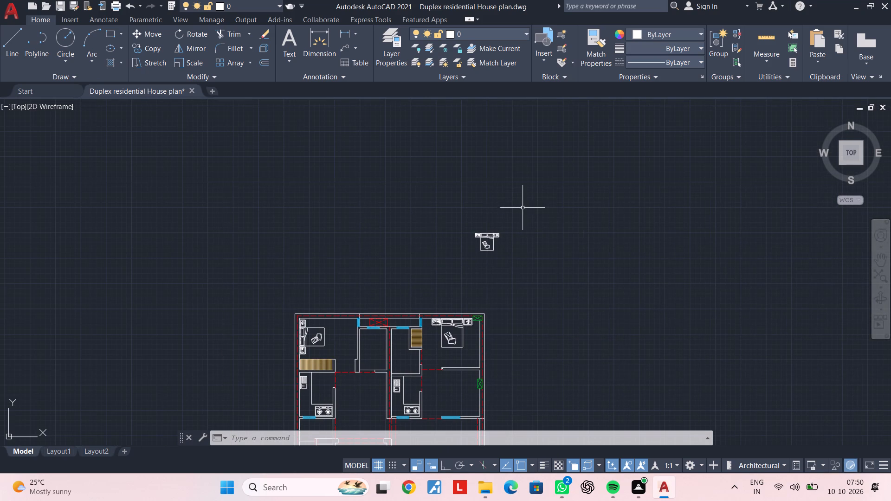
click(523, 208)
click(466, 259)
key(Delete)
Examine the placement of the sinks and stoves in both kitchens.
middle_drag(478, 280, 514, 231)
scroll(446, 275, up, 2)
middle_drag(433, 288, 486, 191)
middle_drag(427, 270, 477, 196)
middle_drag(389, 297, 420, 237)
scroll(395, 269, up, 2)
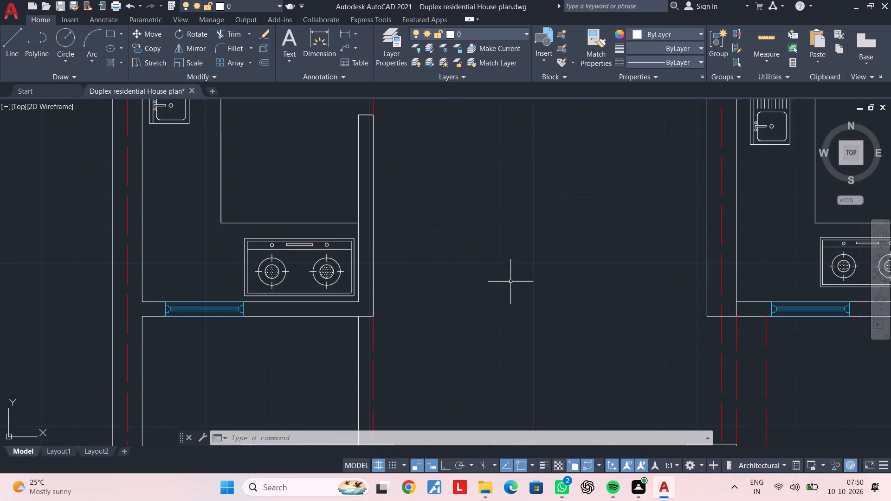
middle_drag(529, 275, 493, 345)
scroll(495, 340, down, 2)
middle_drag(495, 340, 446, 355)
middle_drag(448, 309, 445, 328)
middle_drag(470, 320, 467, 330)
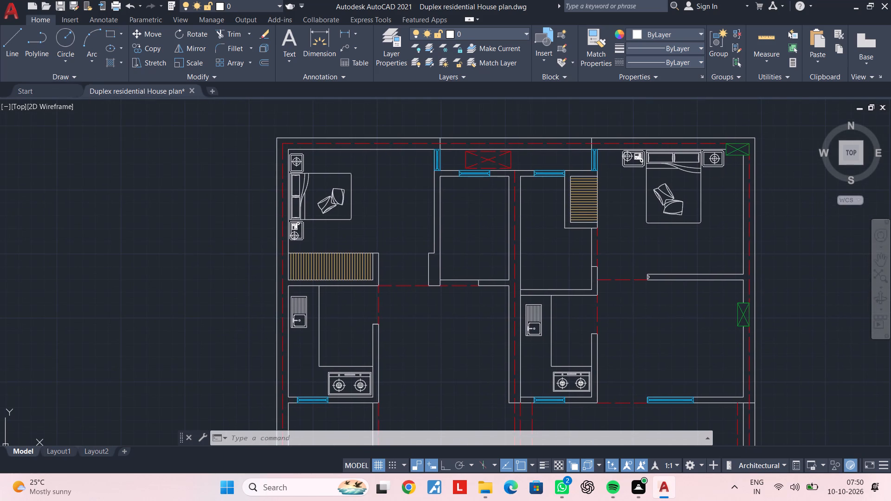
Save the drawing with the leftover blocks removed.
key(ctrl+s)
key(ctrl+s)
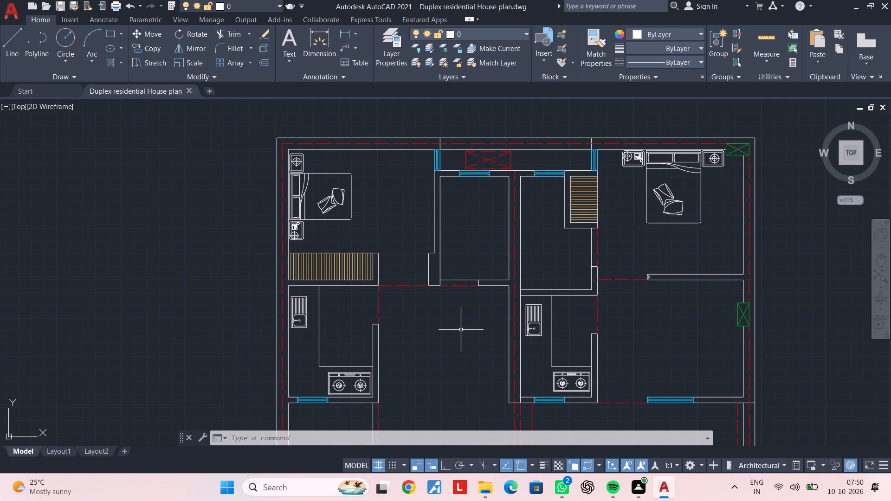
Extend the central wall's east face line north to the upper wall line beside the eastern small room's window.
middle_drag(455, 327, 442, 356)
key(Escape)
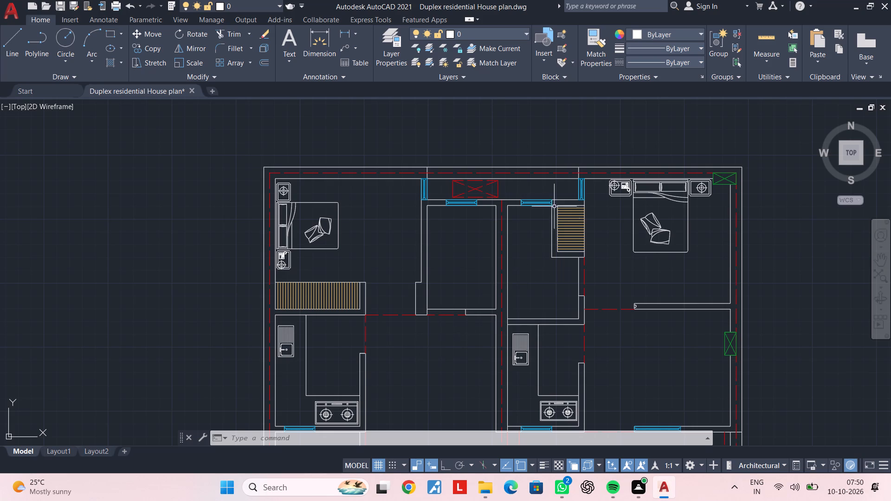
scroll(521, 211, up, 2)
middle_drag(513, 218, 506, 261)
key(Escape)
key(Escape)
text(ex)
key(space)
click(475, 261)
key(Escape)
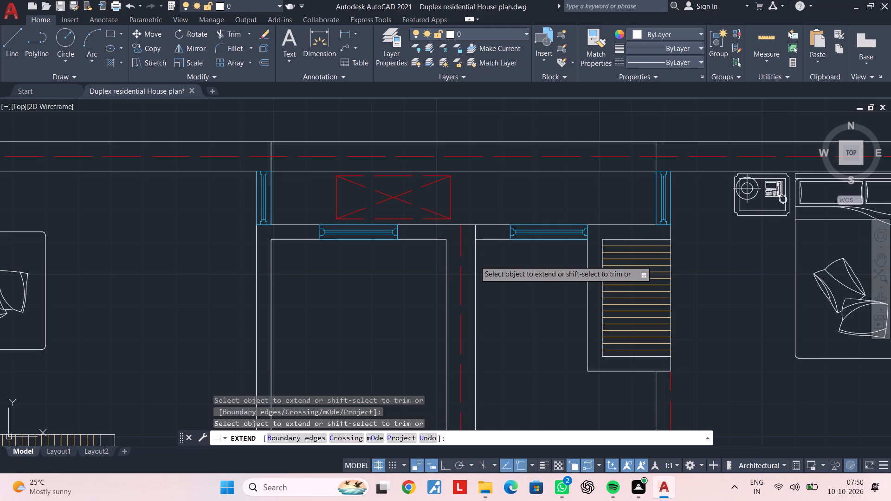
key(Escape)
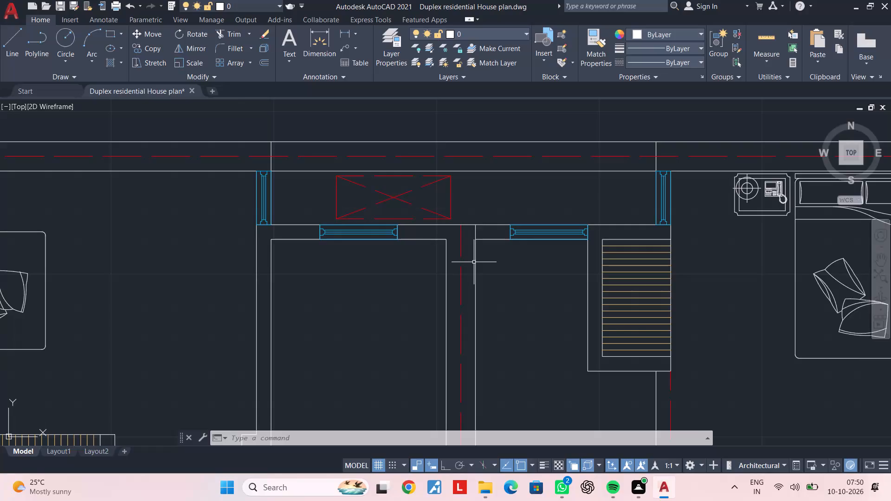
Look over the furnished bedrooms, kitchens and small rooms, and the floor plan as a whole.
scroll(455, 292, down, 2)
middle_drag(449, 297, 557, 280)
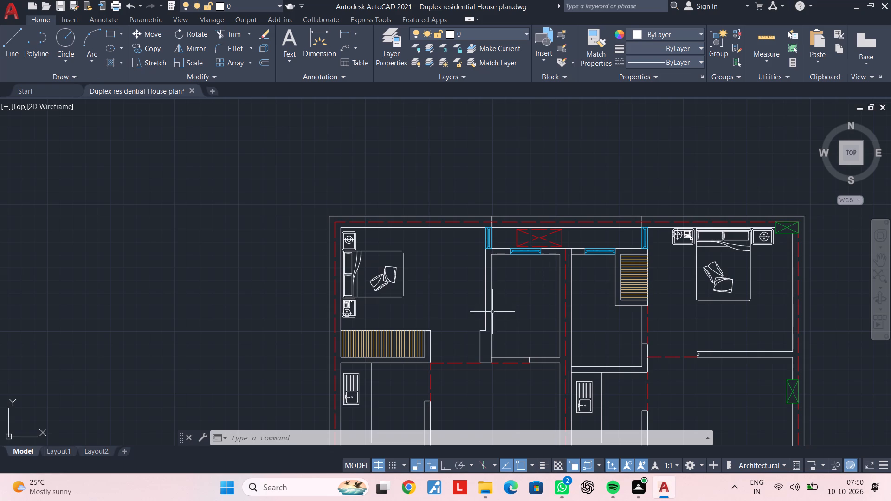
middle_drag(513, 322, 511, 240)
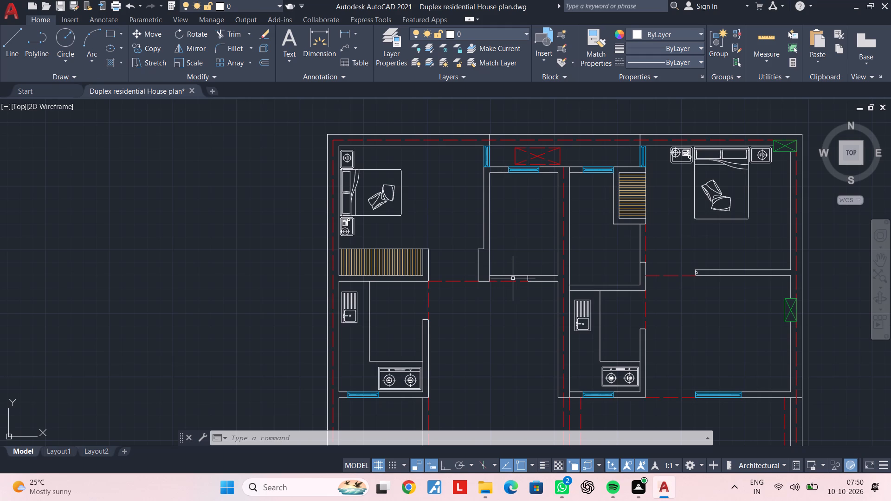
middle_drag(510, 278, 509, 283)
middle_drag(509, 283, 486, 324)
middle_drag(449, 276, 448, 297)
key(Escape)
scroll(431, 292, down, 2)
middle_drag(431, 292, 439, 236)
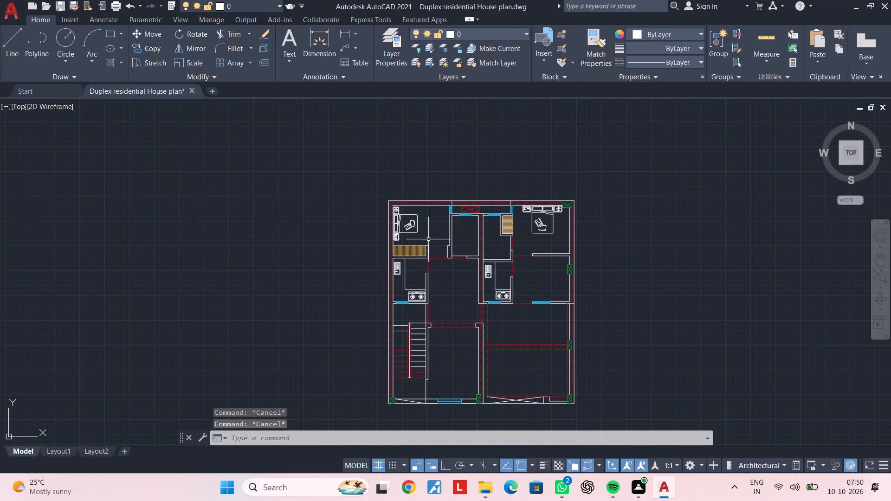
Load the 05-02-sinks drawing from the Kitchen block folder into DesignCenter and display its blocks.
key(Escape)
key(Escape)
text(adc)
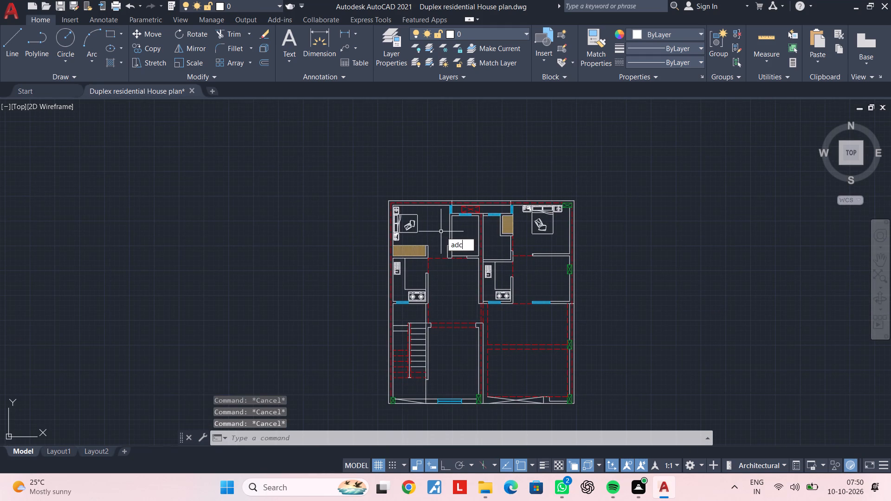
key(space)
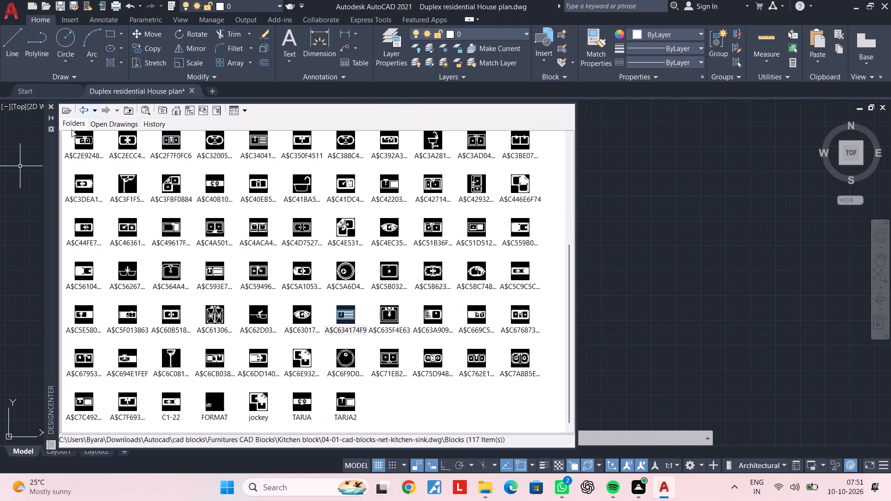
click(68, 108)
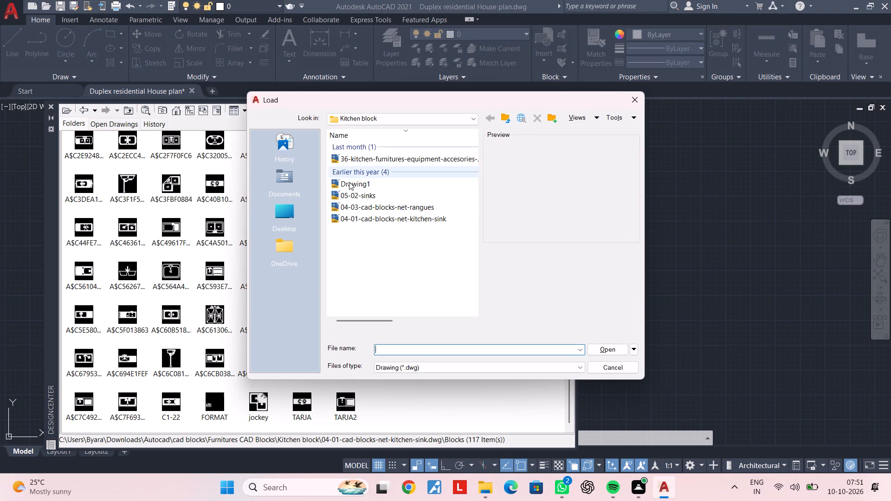
double_click(377, 195)
double_click(92, 146)
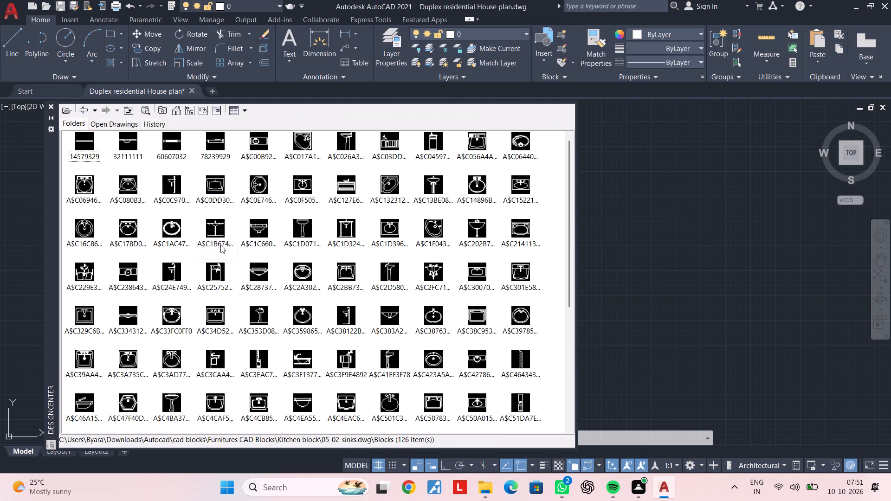
Browse the sink blocks and preview several washbasin designs, including A$C359865C9, A$C301E58BA and A$C60F95712, to find a suitable one.
double_click(307, 316)
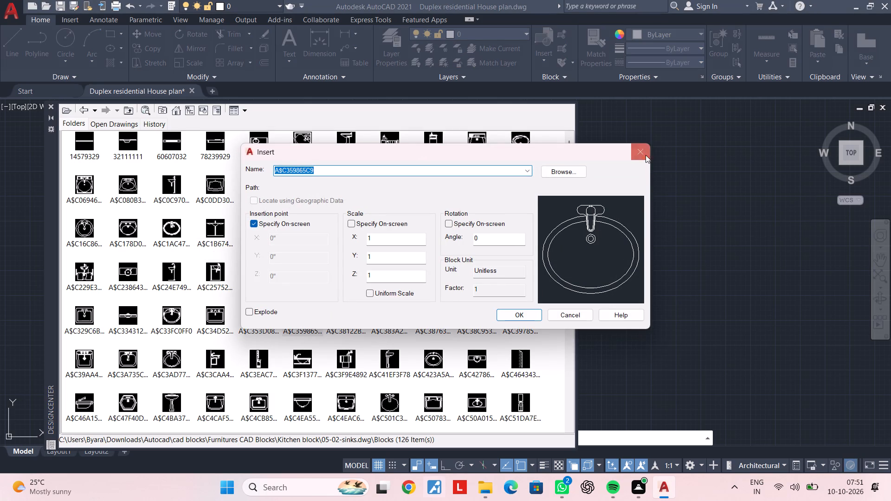
click(643, 149)
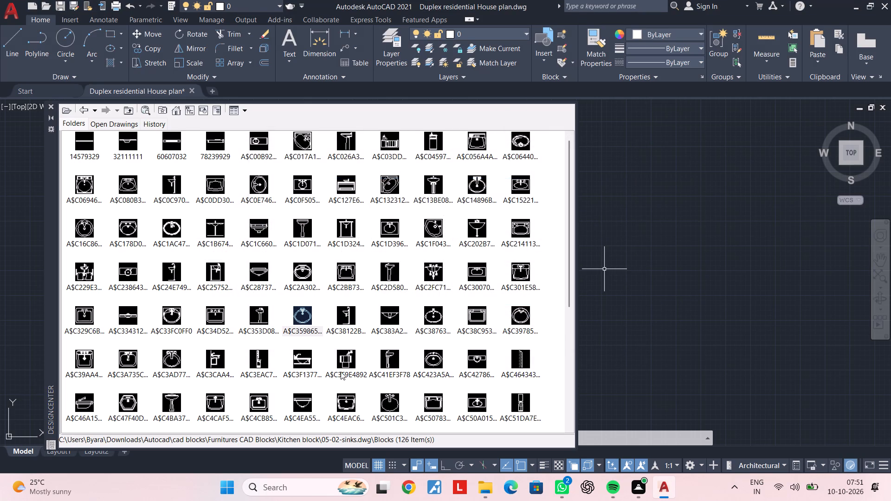
double_click(515, 266)
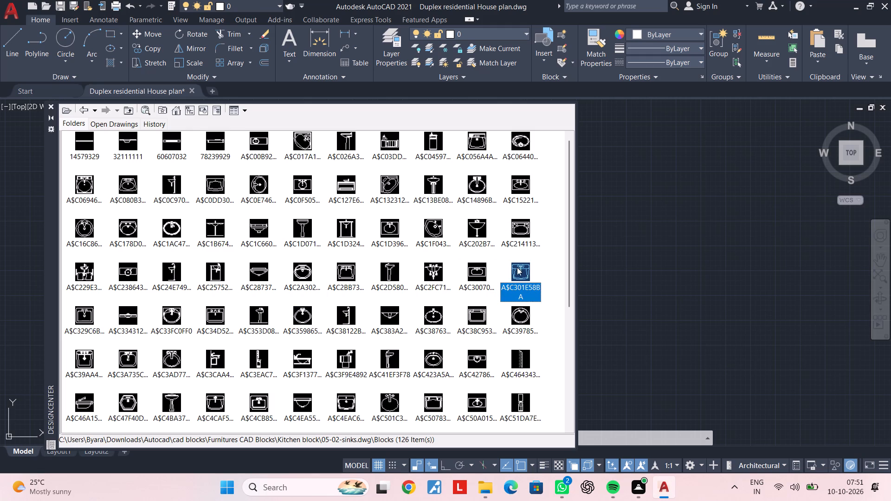
double_click(521, 268)
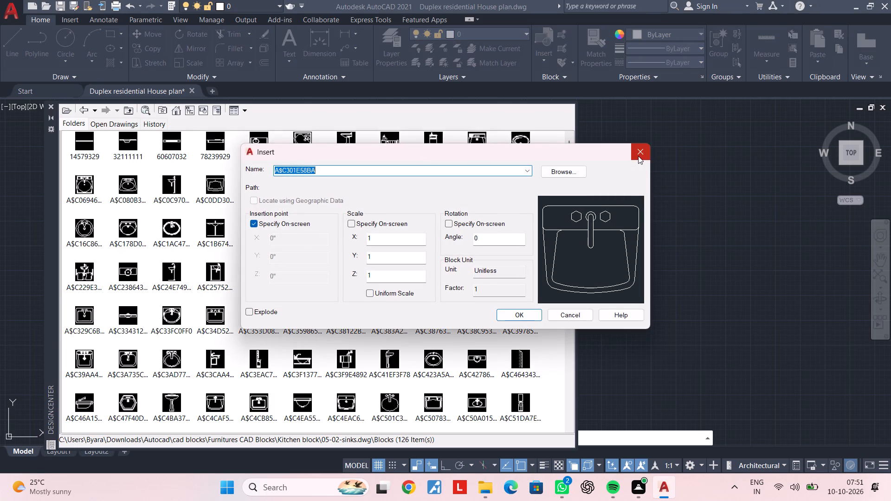
click(639, 156)
scroll(483, 230, down, 3)
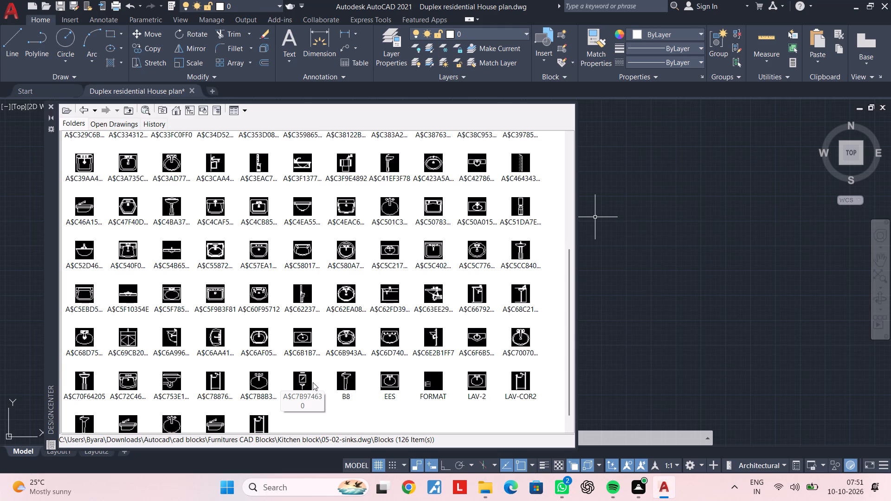
scroll(145, 318, down, 2)
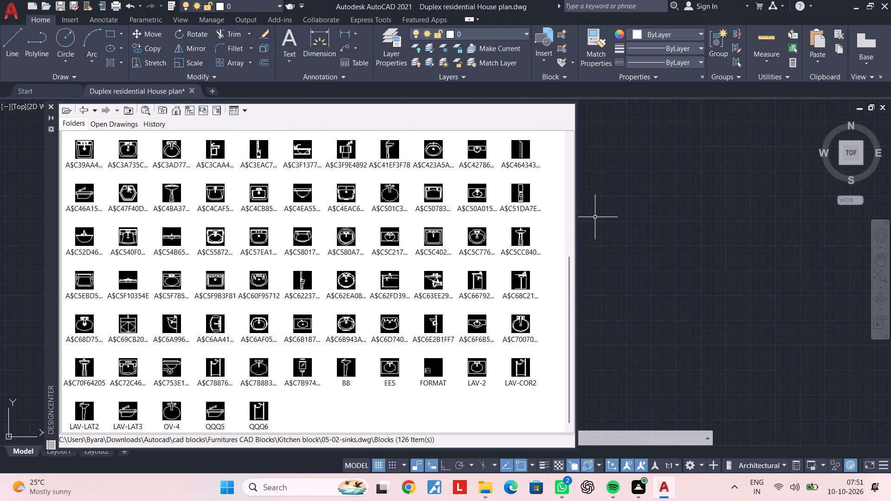
scroll(270, 195, up, 1)
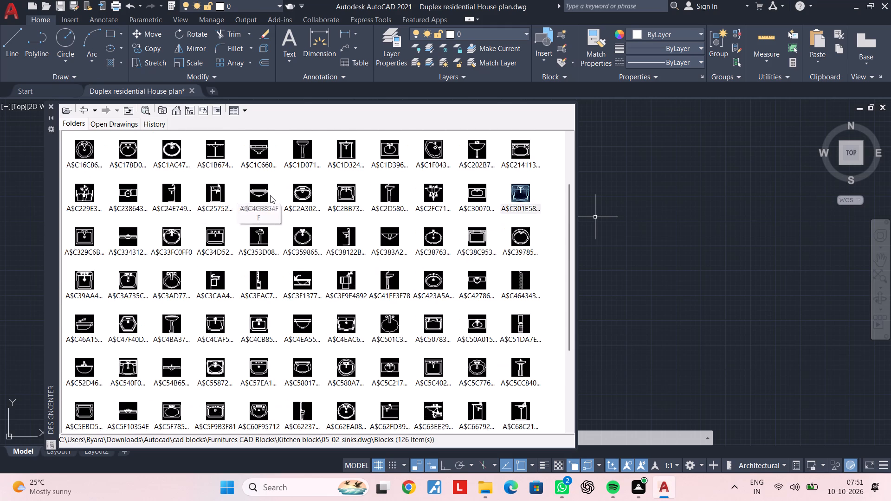
scroll(270, 195, up, 1)
scroll(254, 205, down, 2)
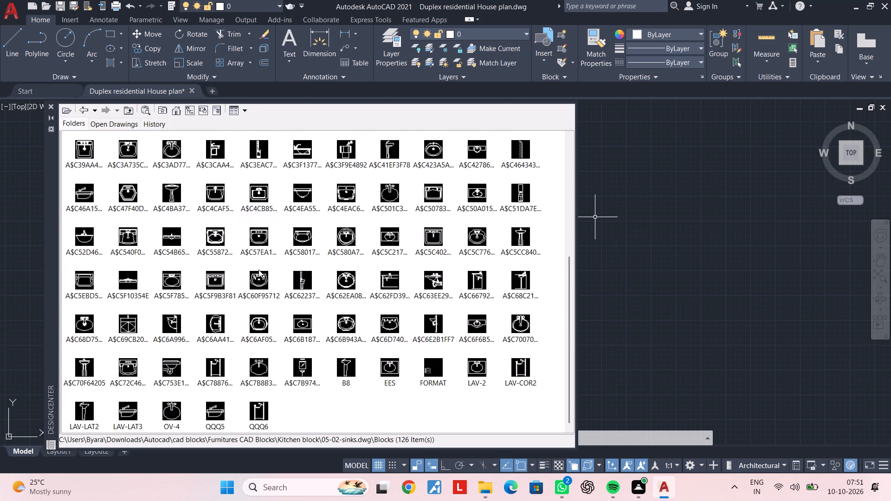
double_click(258, 281)
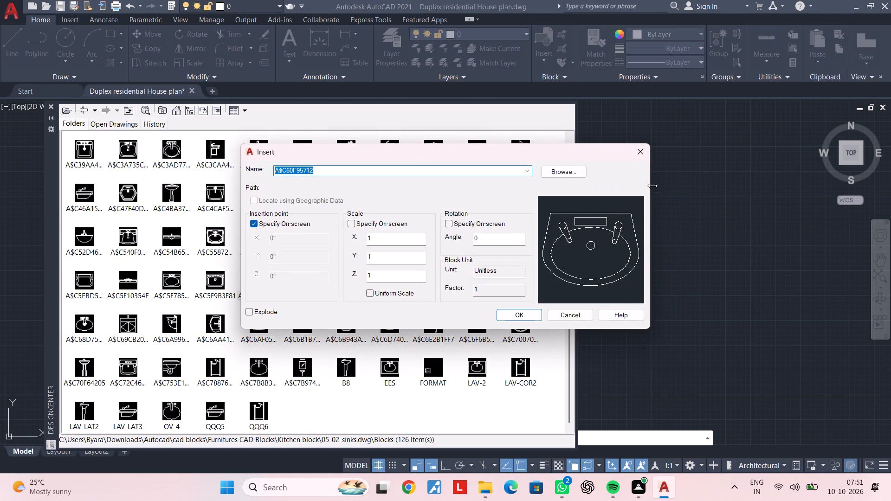
click(646, 153)
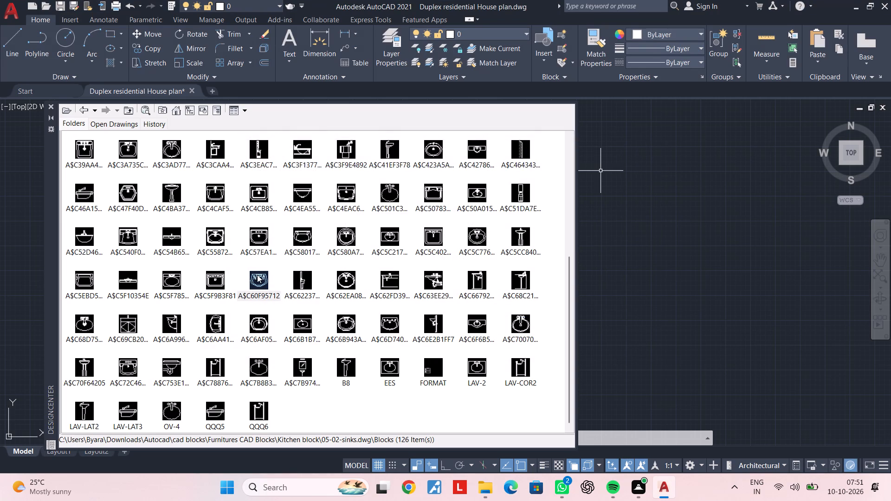
Place washbasin block A$C60F95712 in the empty area east of the house plan and close DesignCenter.
drag(257, 275, 616, 285)
drag(616, 285, 617, 285)
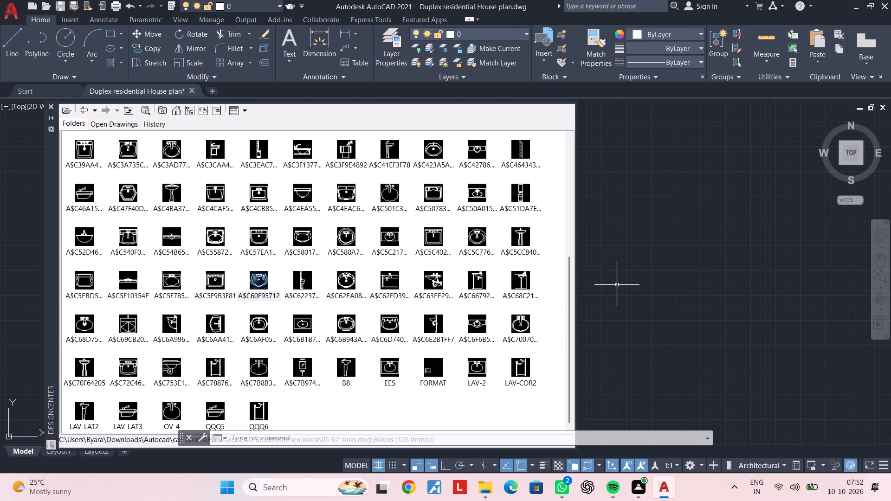
key(Escape)
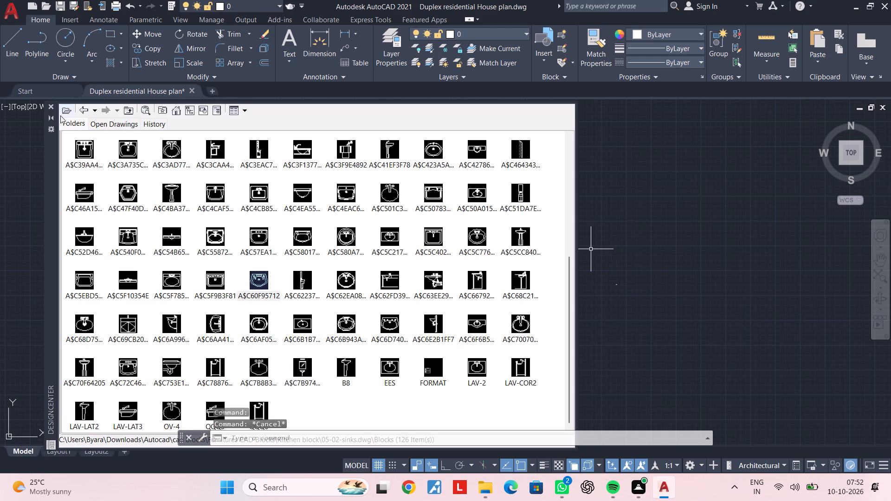
click(49, 107)
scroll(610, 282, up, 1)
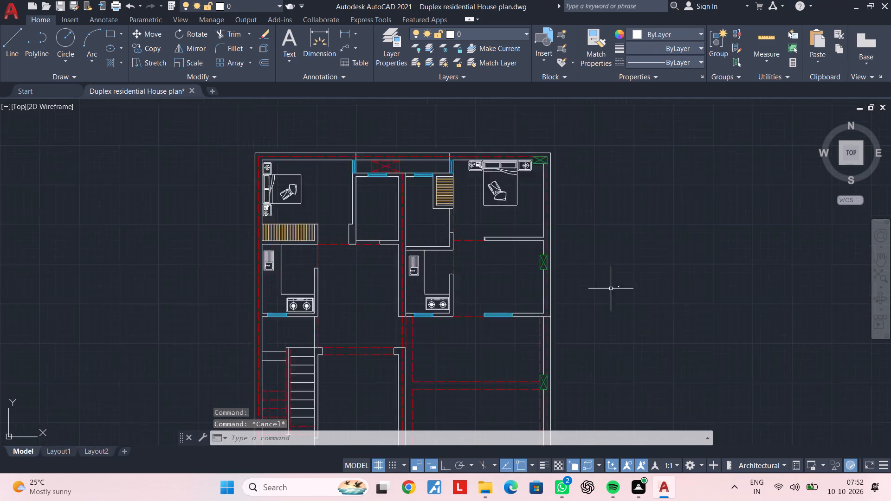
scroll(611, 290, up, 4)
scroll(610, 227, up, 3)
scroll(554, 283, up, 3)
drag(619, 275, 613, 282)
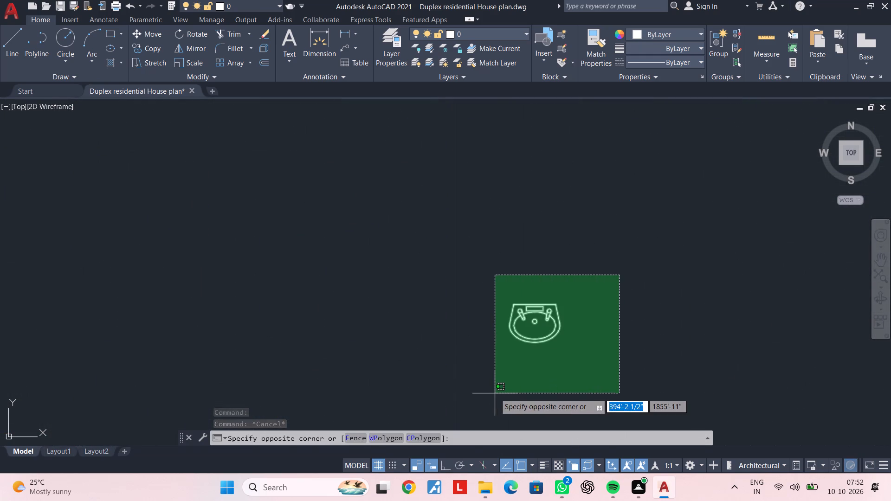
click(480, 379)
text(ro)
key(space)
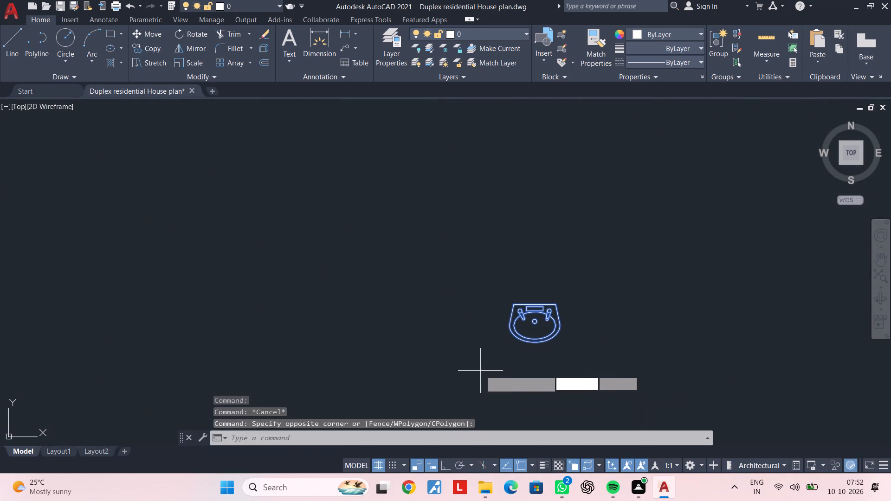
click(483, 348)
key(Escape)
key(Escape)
Scale up the washbasin block freehand in the empty area east of the house plan.
click(606, 287)
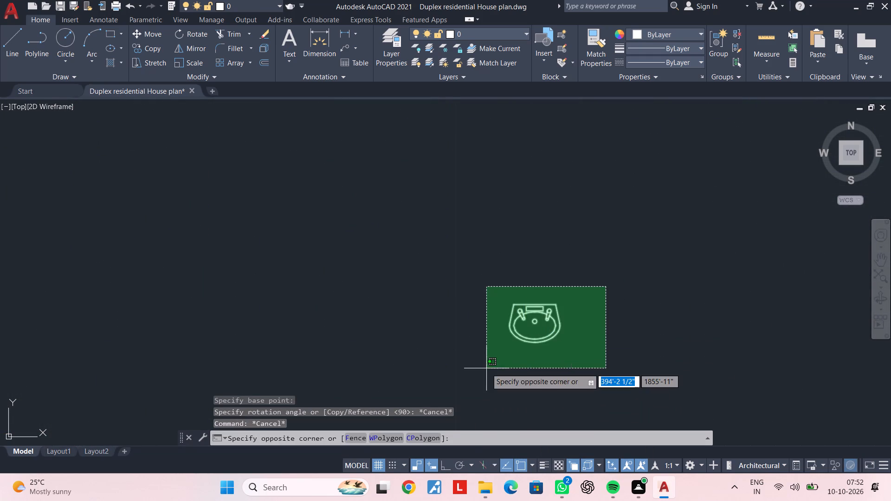
click(486, 368)
text(sc)
key(space)
click(486, 354)
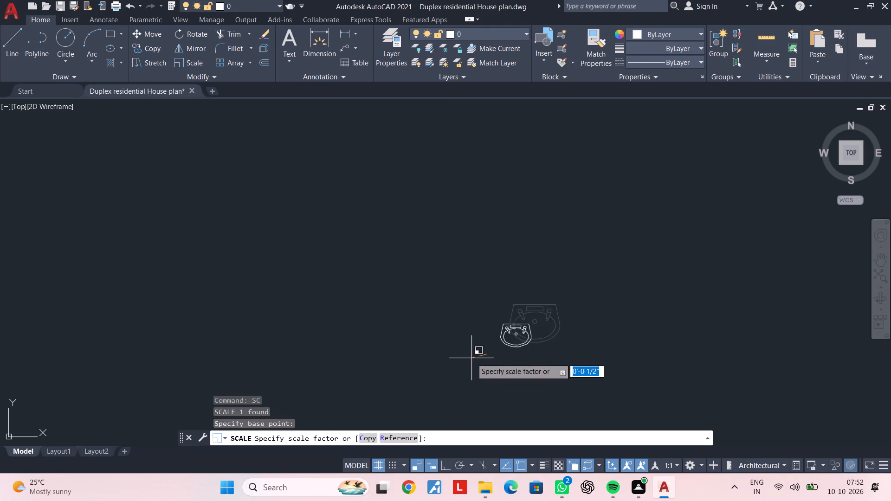
scroll(469, 359, down, 6)
scroll(384, 362, down, 5)
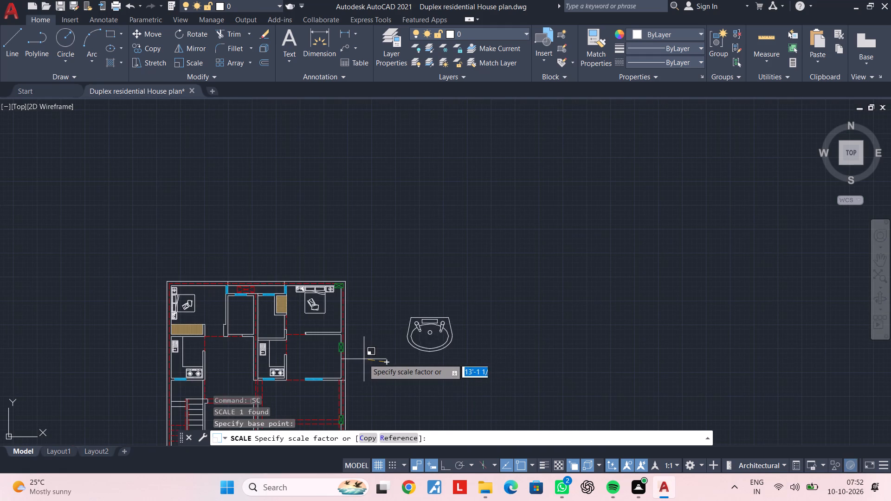
click(382, 353)
key(Escape)
Rotate the washbasin 90° counterclockwise with Ortho on so its flat back edge faces west.
scroll(445, 339, up, 2)
middle_drag(419, 330, 501, 287)
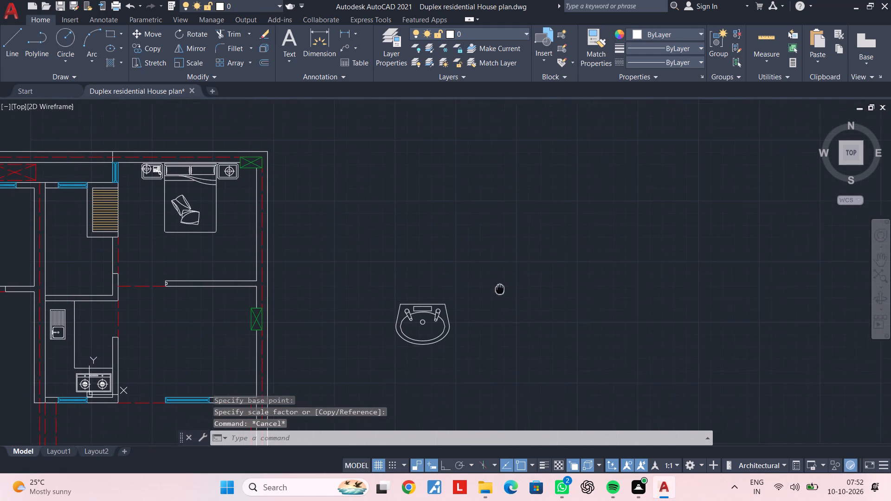
middle_drag(501, 287, 506, 284)
key(Escape)
key(Escape)
key(Escape)
key(Escape)
middle_drag(489, 297, 519, 259)
key(Escape)
drag(524, 219, 522, 227)
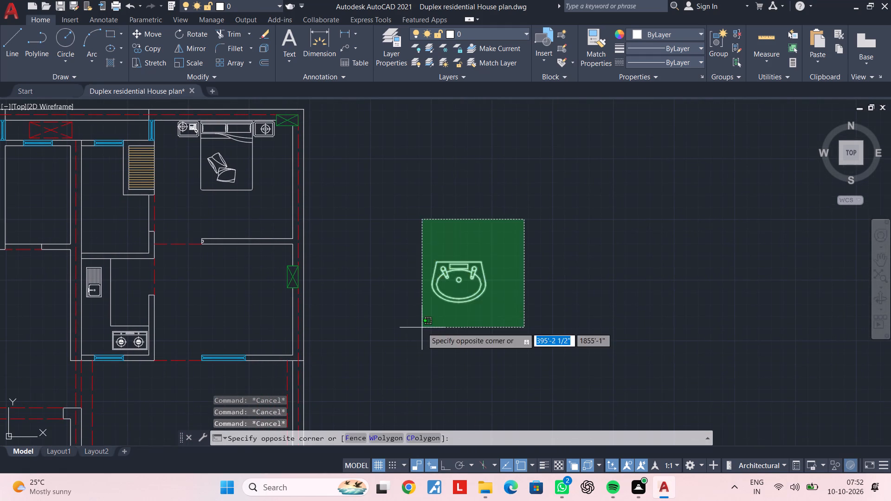
click(422, 328)
text(ro)
key(space)
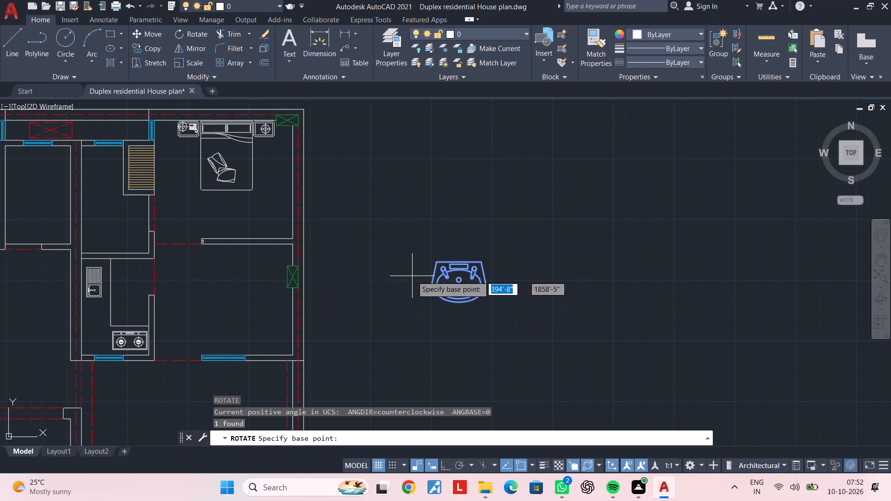
click(405, 261)
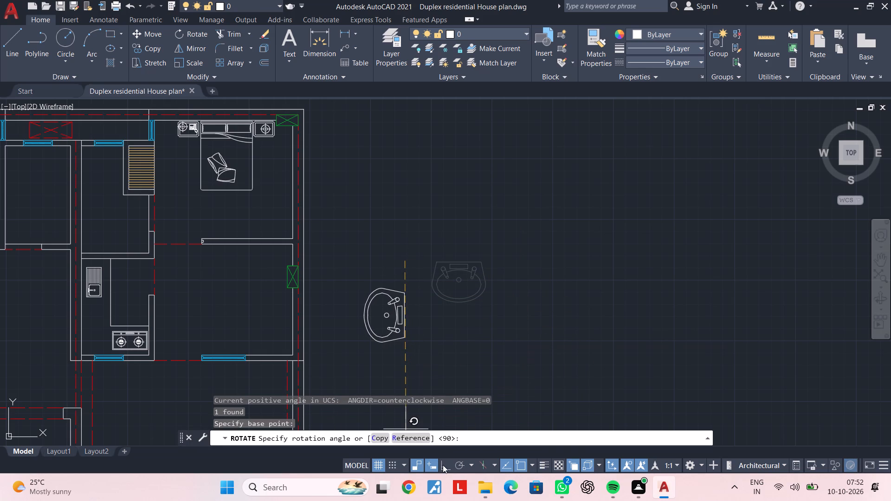
click(445, 467)
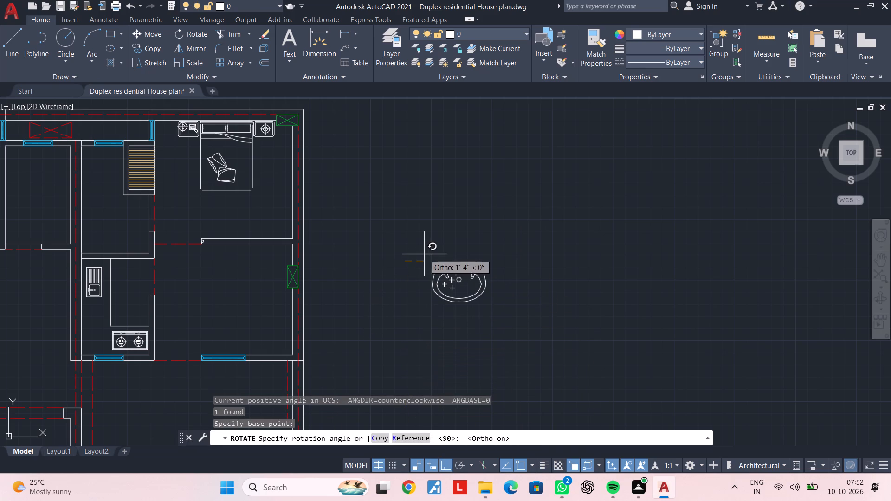
click(414, 218)
middle_drag(410, 258, 439, 356)
key(Escape)
Copy the washbasin from its back edge's midpoint onto the inner face of the western small room's west wall, with Ortho off.
click(460, 318)
click(439, 321)
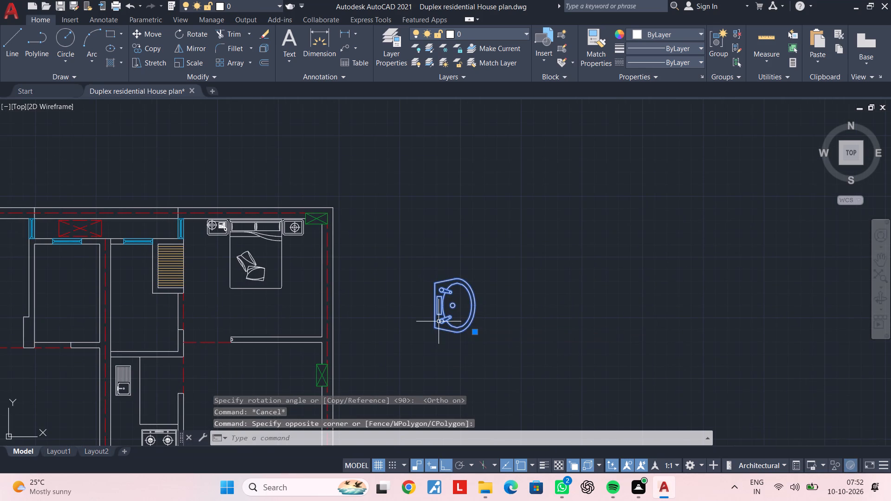
key(c)
key(o)
key(space)
scroll(426, 296, up, 2)
click(442, 315)
scroll(341, 342, down, 4)
middle_drag(351, 342, 559, 312)
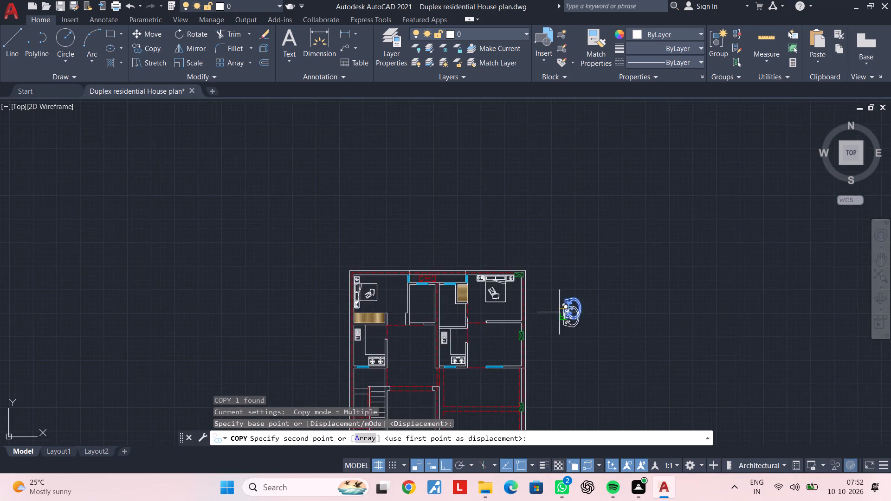
scroll(466, 333, down, 2)
middle_drag(466, 333, 483, 297)
click(441, 469)
scroll(459, 318, up, 5)
middle_drag(466, 314, 359, 448)
middle_drag(413, 254, 408, 365)
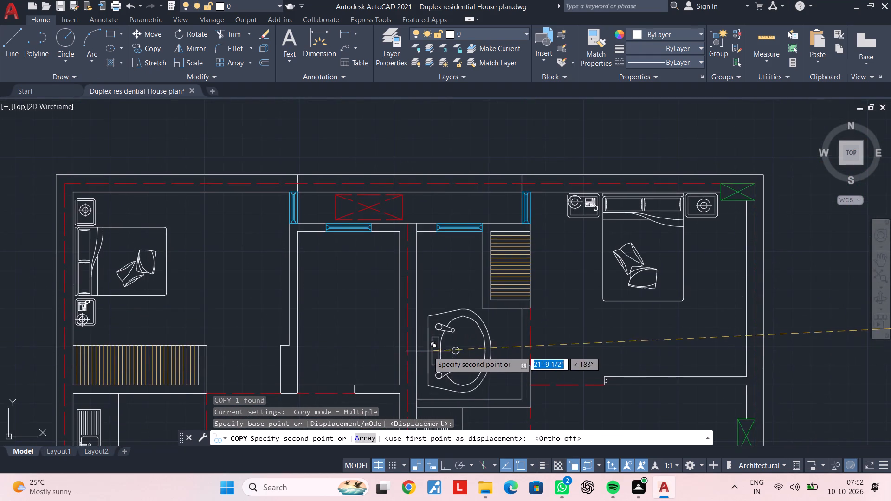
scroll(428, 351, down, 1)
middle_drag(428, 343, 425, 319)
scroll(415, 307, up, 2)
middle_drag(427, 326, 430, 277)
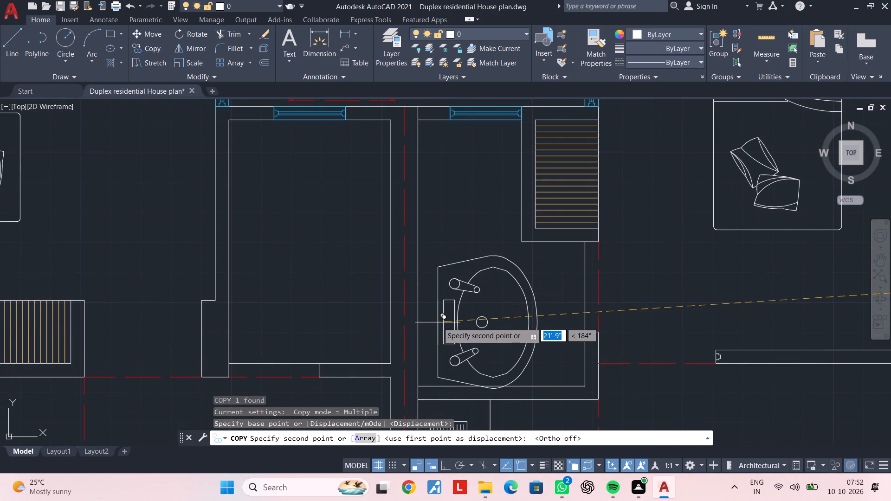
middle_drag(431, 300, 423, 356)
scroll(423, 356, down, 1)
scroll(371, 363, down, 1)
middle_drag(371, 363, 570, 357)
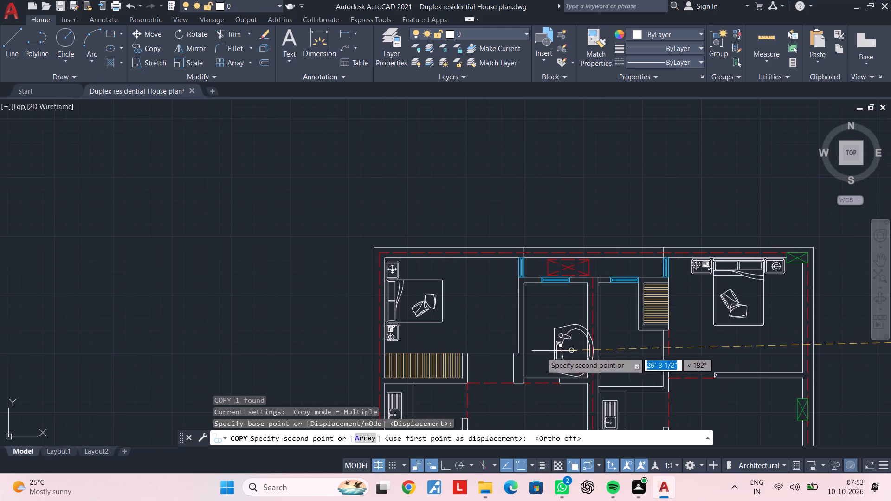
scroll(514, 359, up, 2)
middle_drag(535, 353, 549, 293)
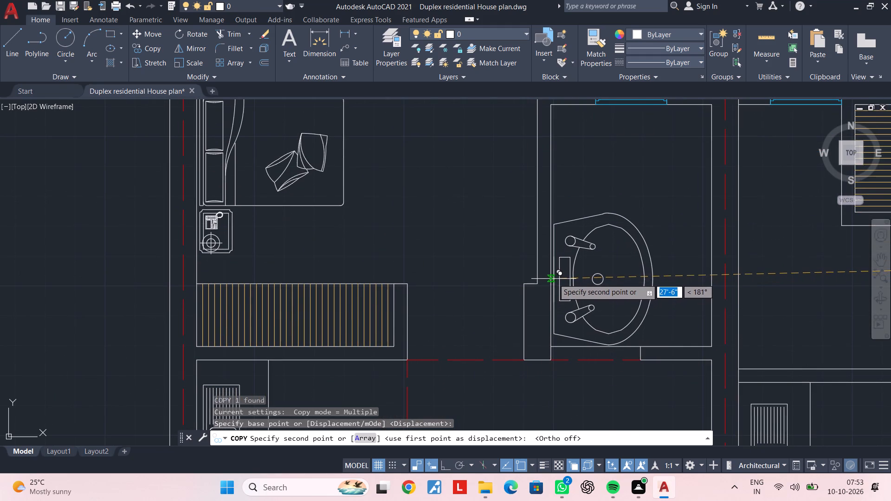
click(550, 277)
key(Escape)
key(Escape)
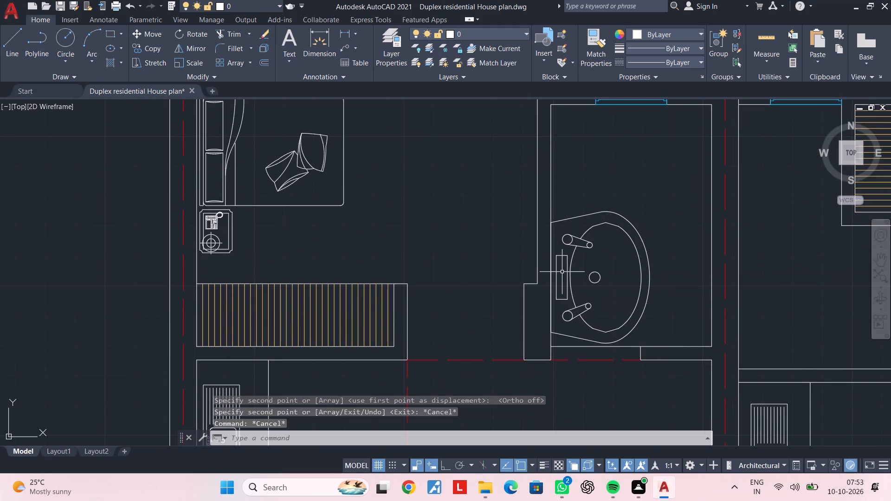
Scale down the washbasin in the western small room freehand, using its back edge's midpoint on the wall as base point.
click(557, 262)
text(sc)
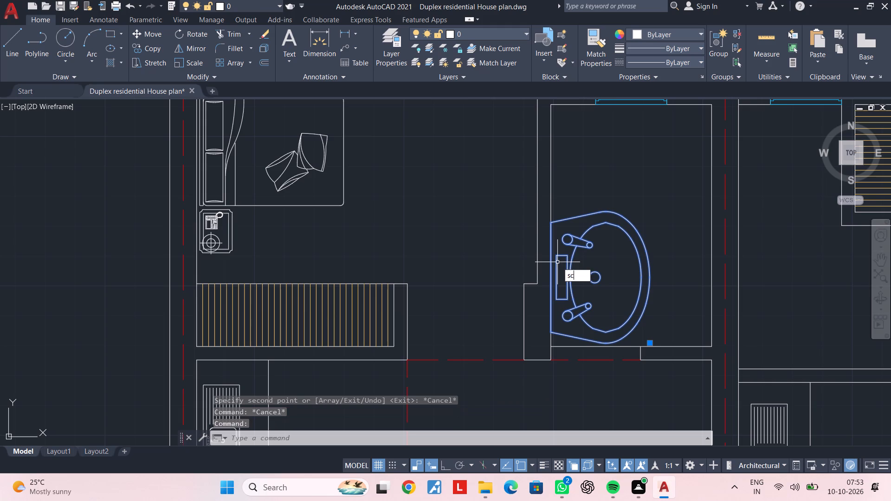
key(space)
click(550, 281)
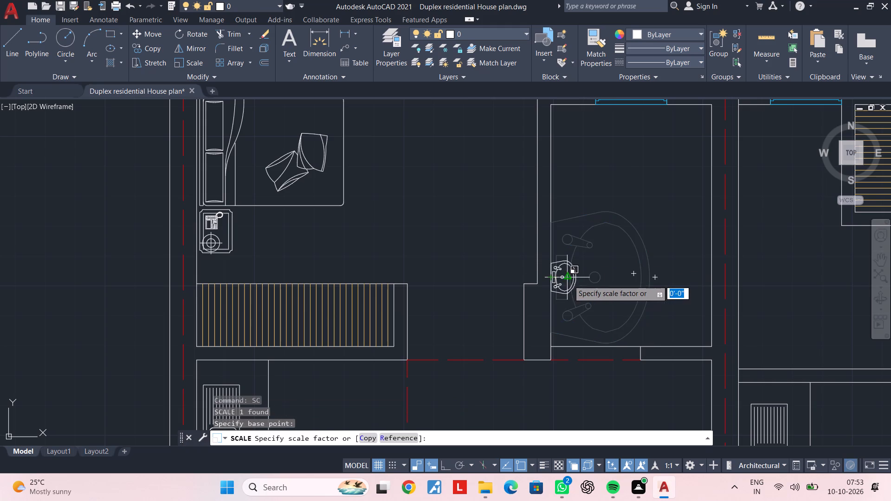
scroll(571, 280, up, 2)
scroll(588, 280, down, 2)
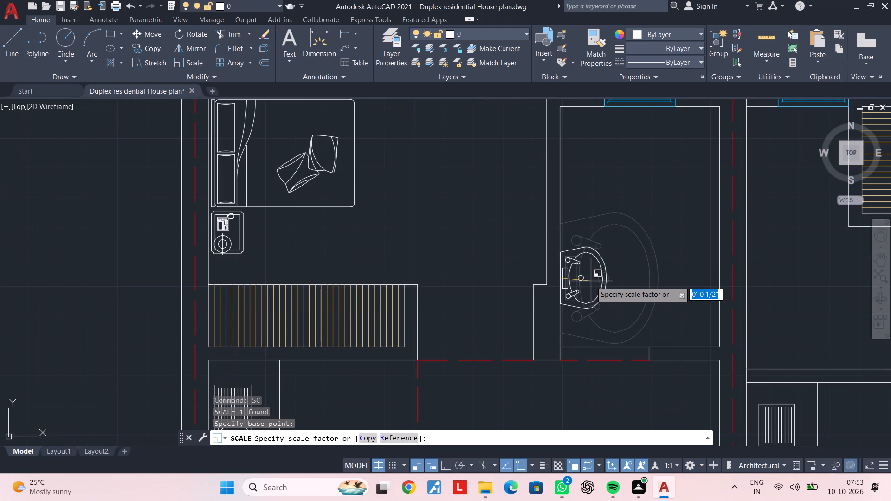
click(596, 281)
key(Escape)
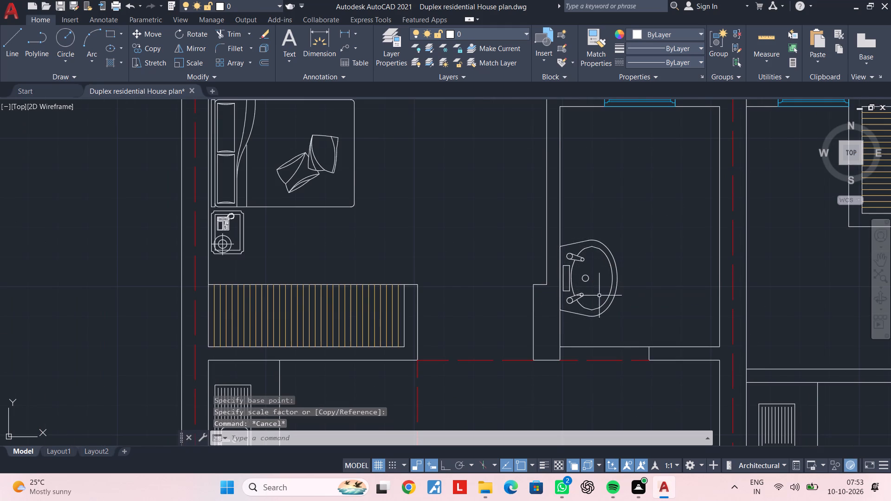
scroll(559, 300, down, 1)
middle_drag(559, 300, 525, 303)
key(Escape)
key(Escape)
key(Escape)
Load drawing 05-01-WC from the Bathroom block folder into DesignCenter and open its blocks.
middle_drag(534, 265, 518, 302)
scroll(559, 291, up, 1)
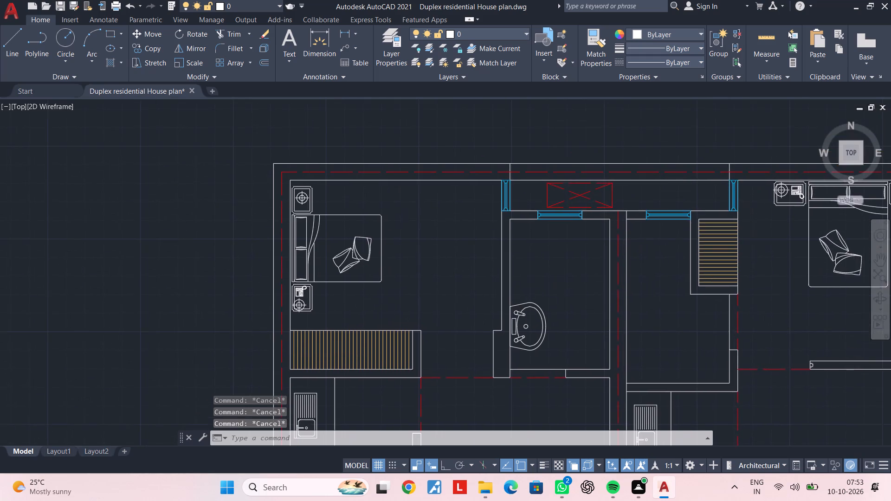
middle_drag(577, 282, 473, 271)
key(Escape)
key(Escape)
key(Escape)
key(Escape)
text(adc)
key(space)
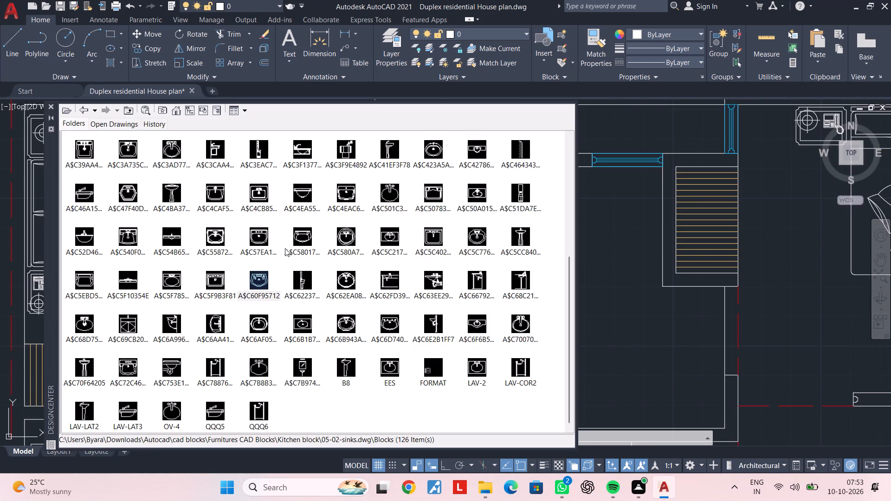
click(62, 109)
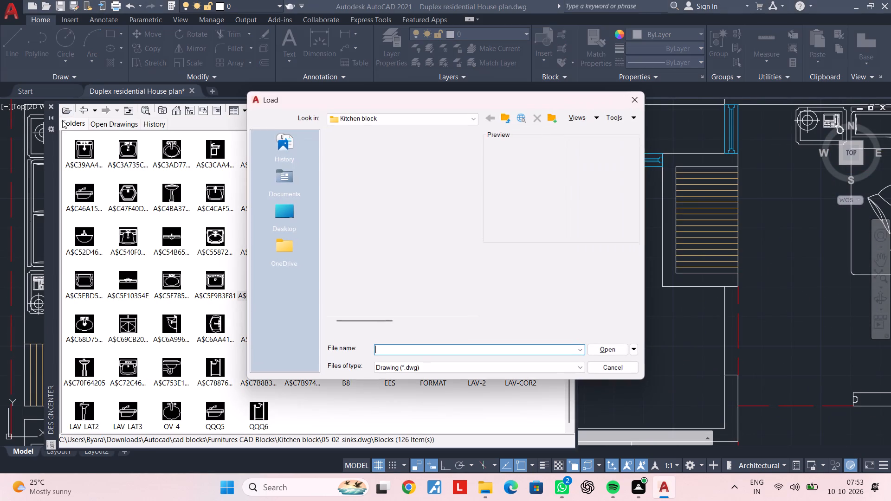
click(405, 124)
click(452, 205)
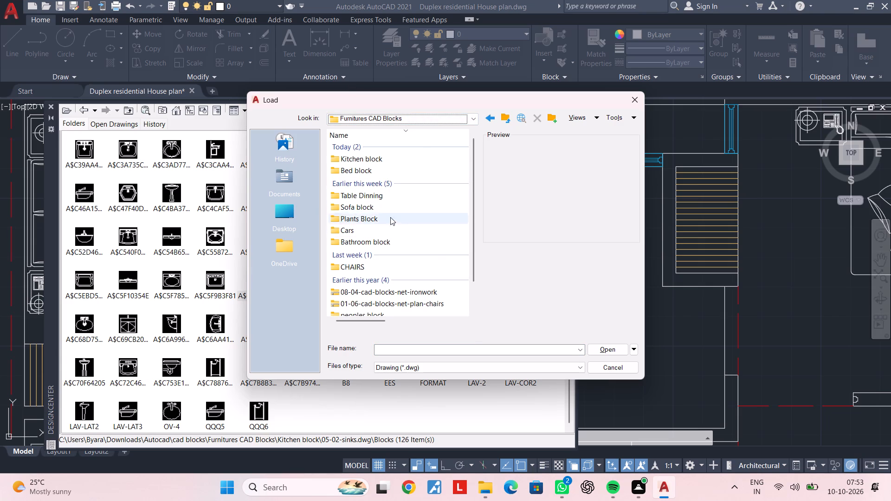
double_click(387, 241)
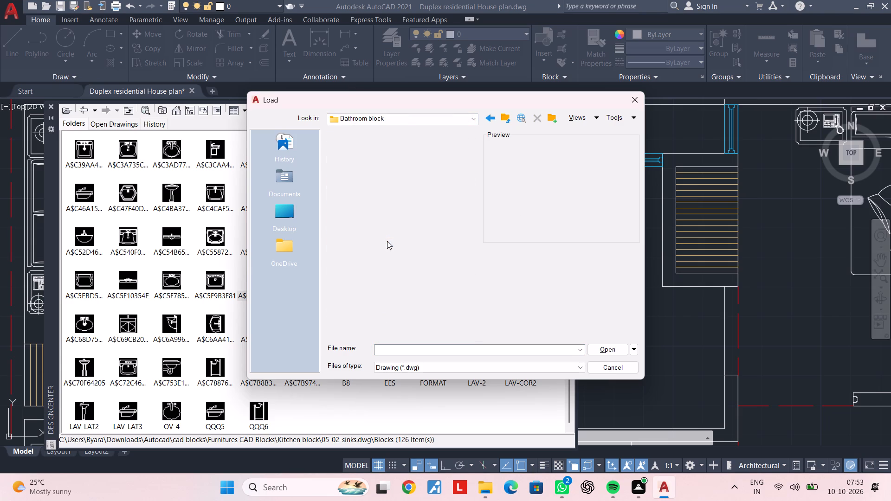
click(367, 167)
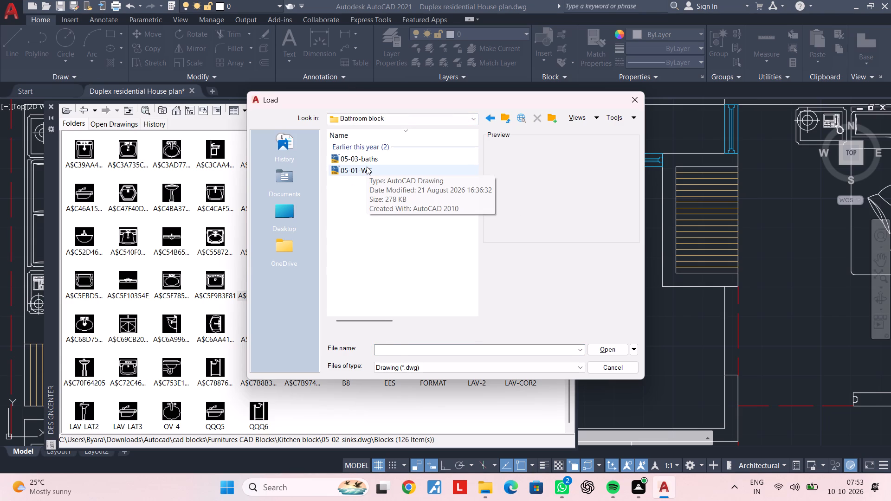
click(372, 157)
double_click(374, 172)
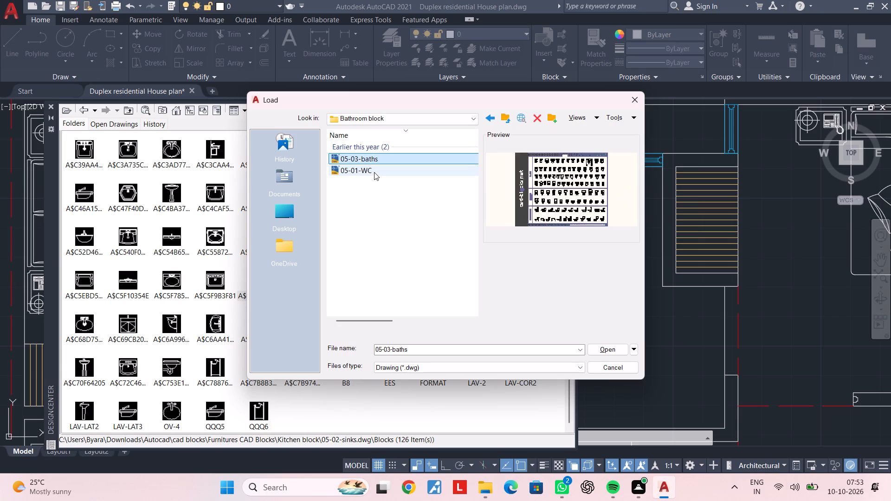
double_click(87, 145)
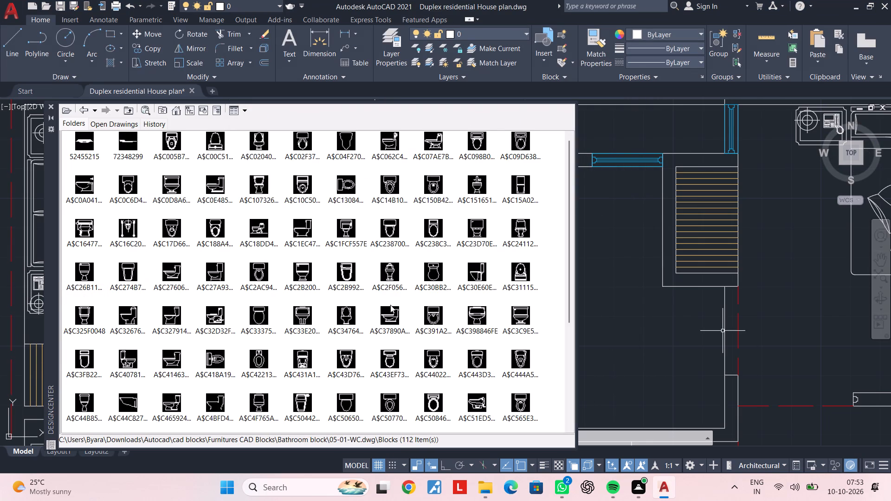
Place toilet block A$C5EF6120A in the eastern small room and close DesignCenter.
scroll(431, 316, down, 2)
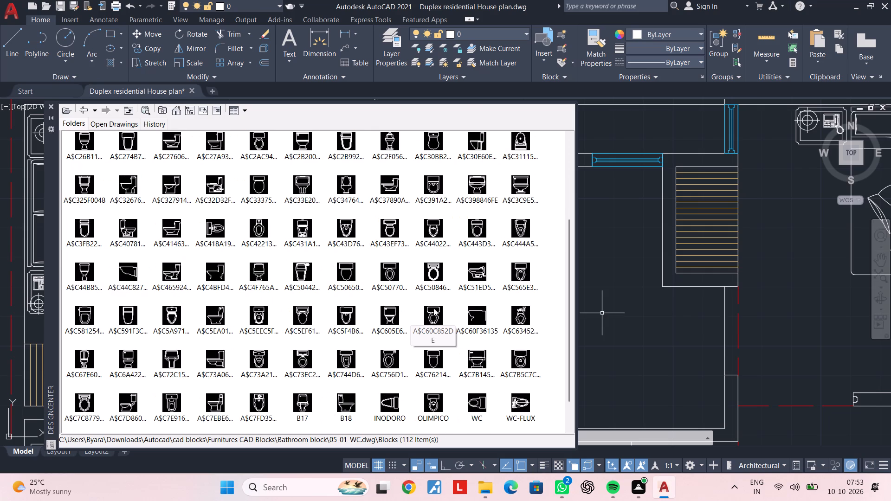
scroll(433, 308, down, 2)
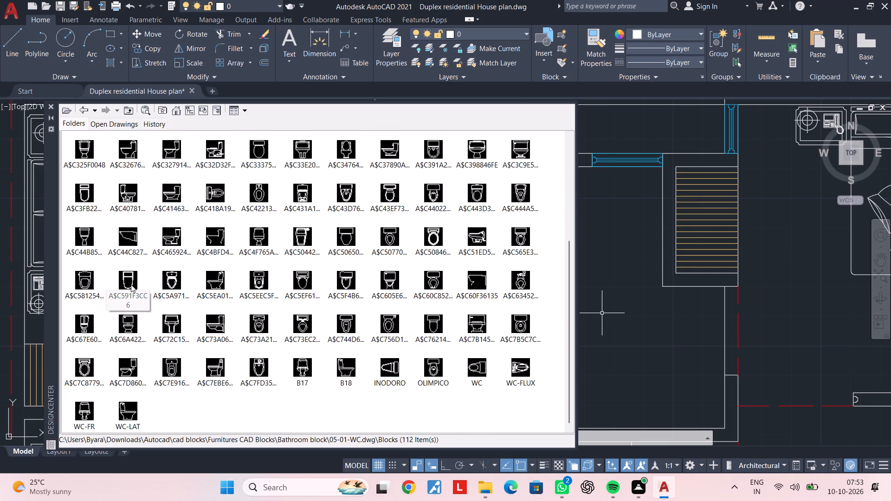
double_click(299, 277)
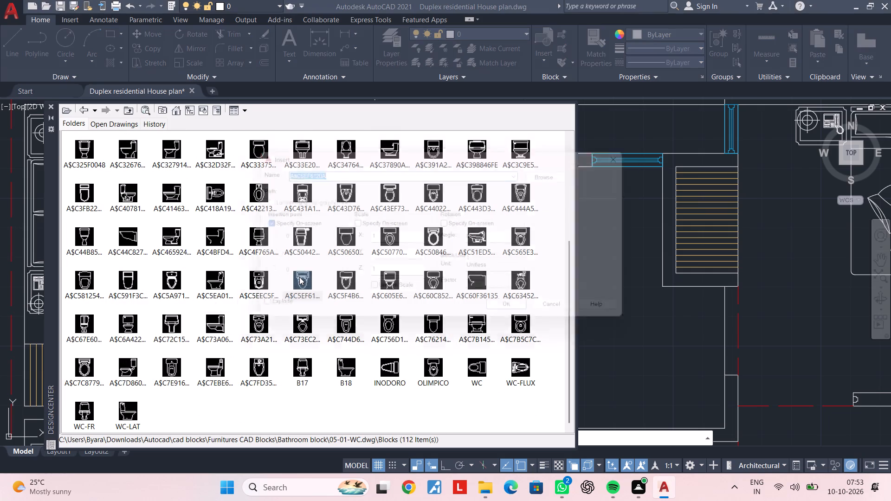
click(636, 152)
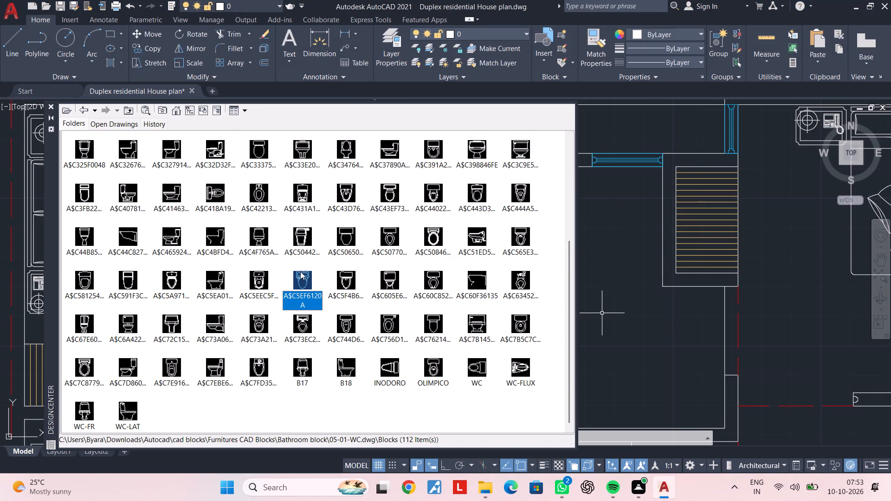
drag(301, 277, 631, 306)
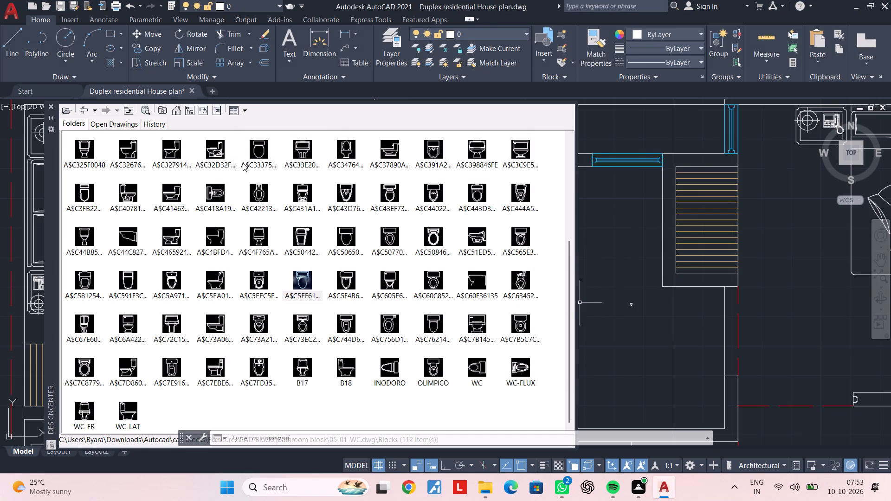
click(48, 105)
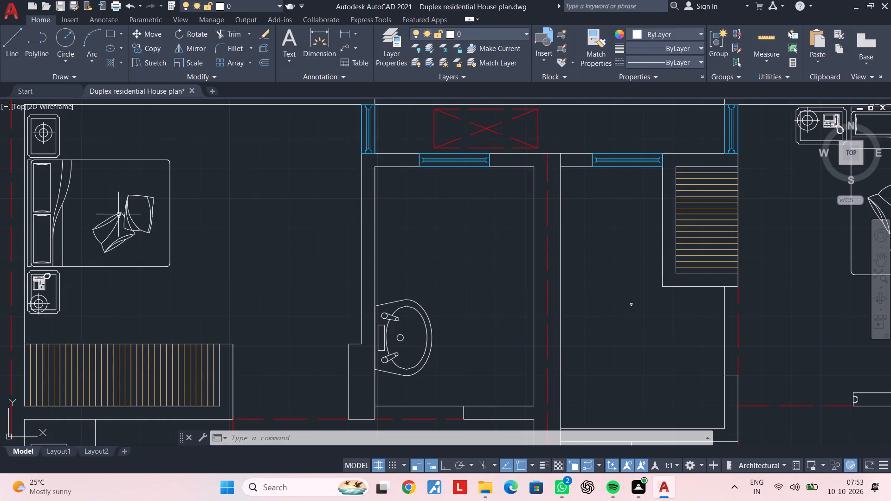
key(Escape)
key(Escape)
Scale up the tiny toilet block freehand from a base point just southwest of it.
scroll(658, 306, up, 2)
click(584, 284)
click(555, 330)
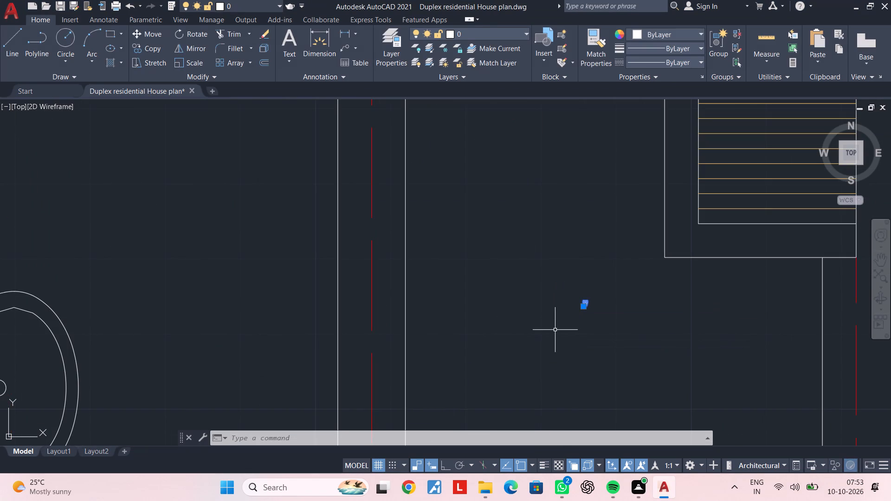
text(sc)
key(space)
click(564, 334)
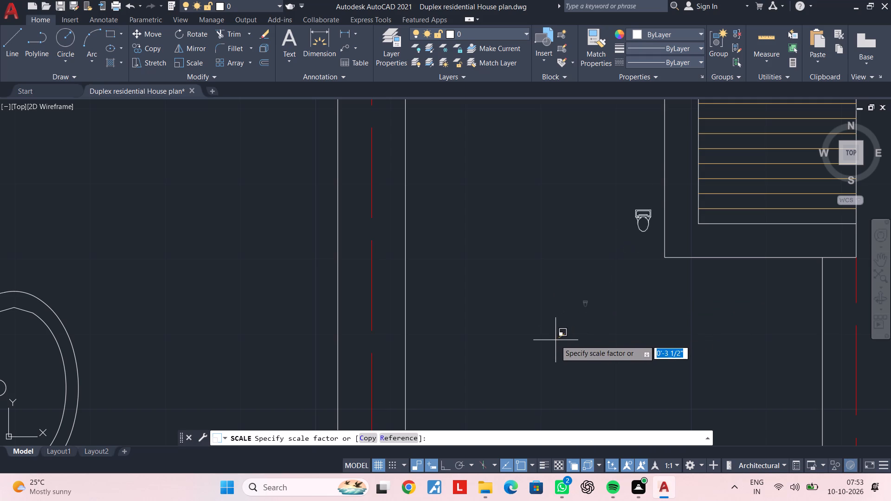
scroll(551, 344, down, 2)
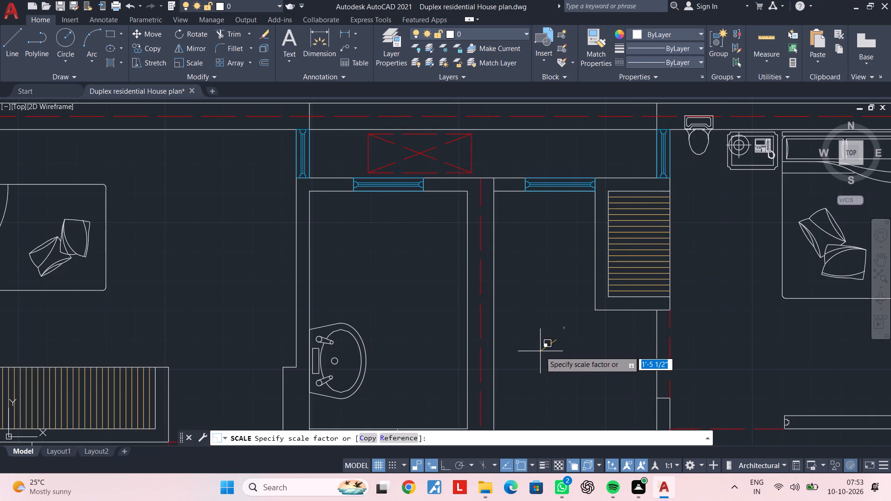
click(539, 352)
scroll(548, 348, down, 2)
middle_drag(549, 350, 502, 404)
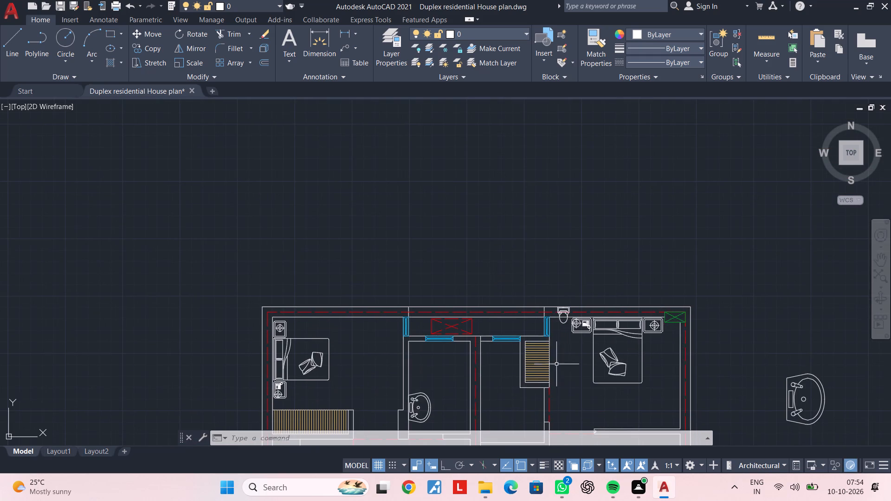
key(Escape)
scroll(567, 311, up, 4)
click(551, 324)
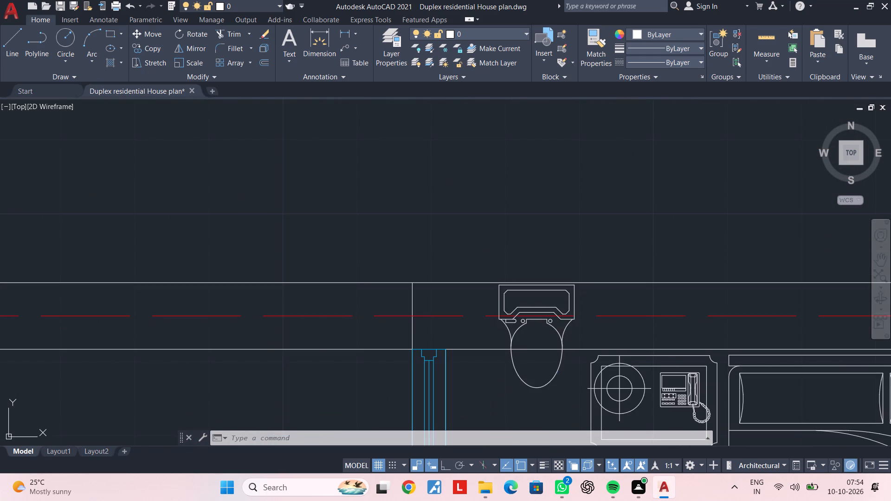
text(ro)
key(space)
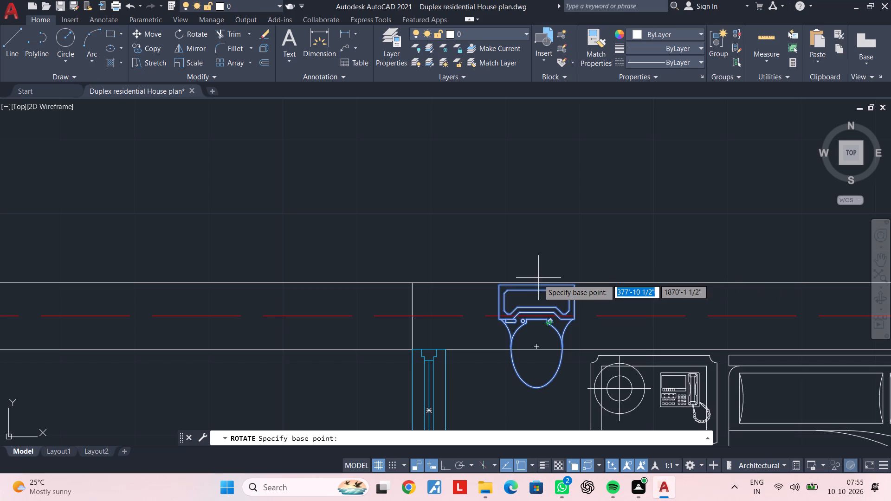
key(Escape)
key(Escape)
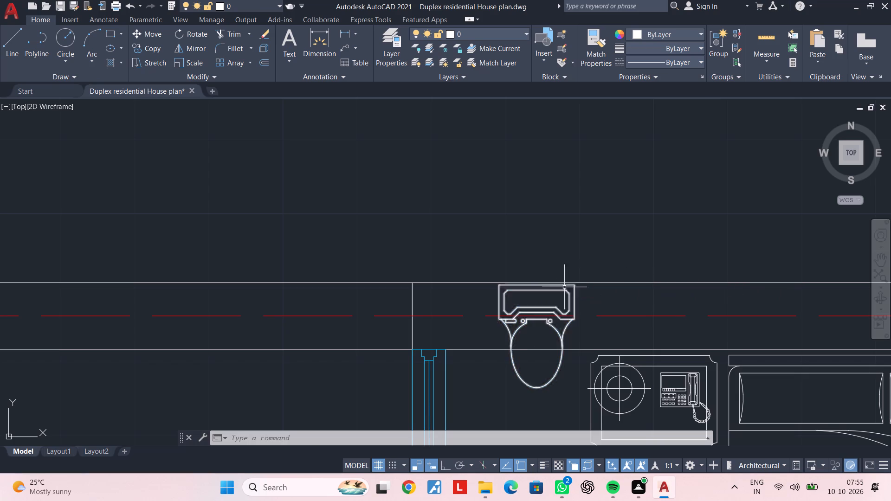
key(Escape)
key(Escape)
Move the toilet off the north outer wall into the empty area just north of the house plan.
click(545, 308)
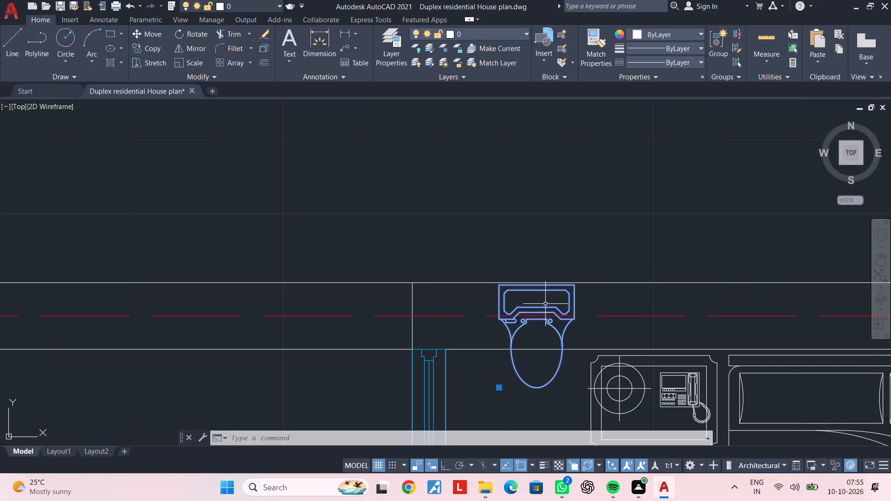
text(m)
key(space)
click(545, 302)
click(539, 179)
scroll(539, 179, down, 2)
middle_drag(539, 186, 520, 231)
key(Escape)
Rotate the toilet 270° with Ortho on so its tank faces east.
click(546, 204)
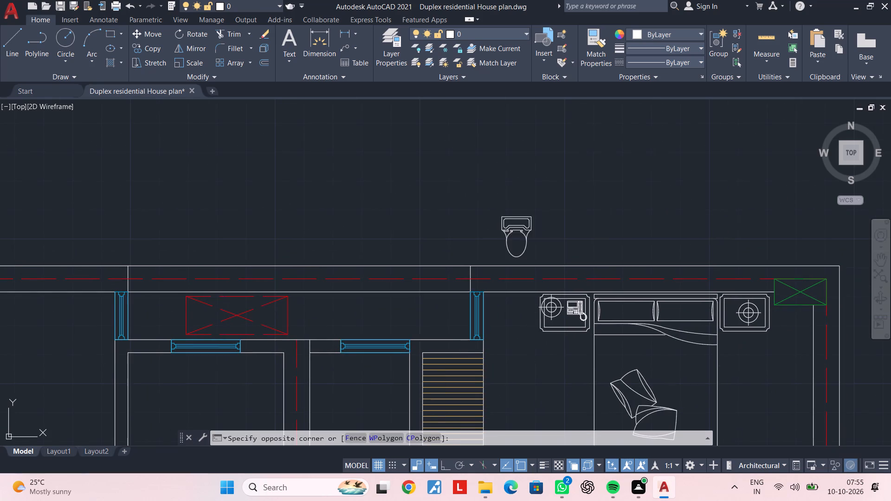
click(503, 223)
text(ro)
key(space)
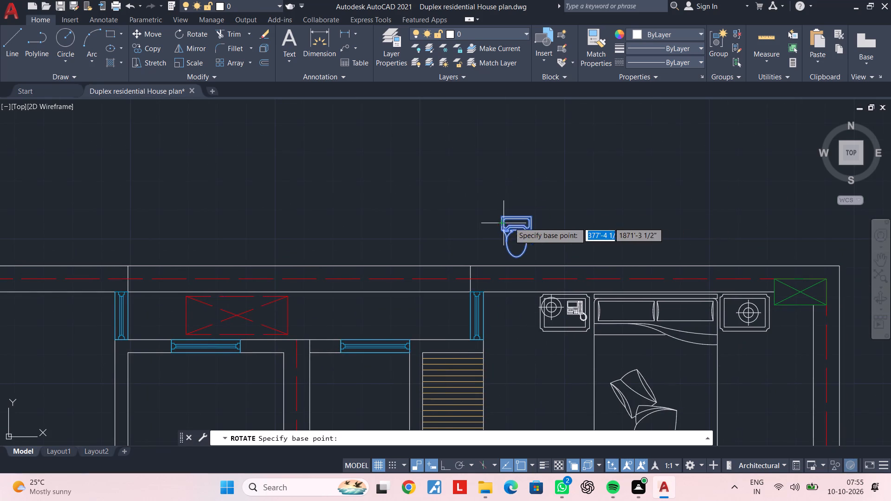
click(571, 190)
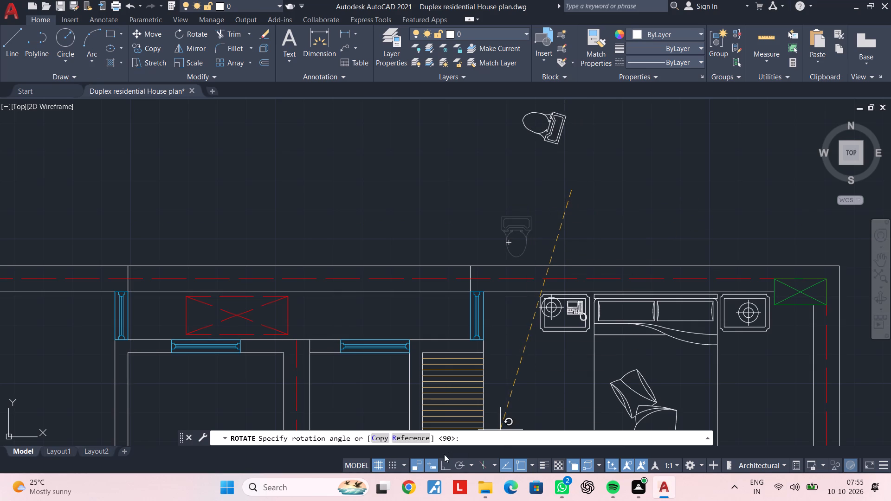
click(445, 462)
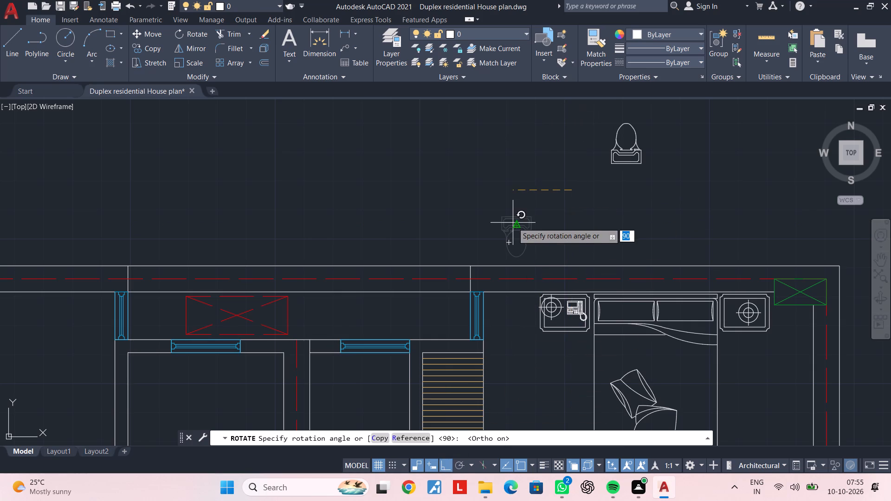
middle_drag(531, 175, 492, 278)
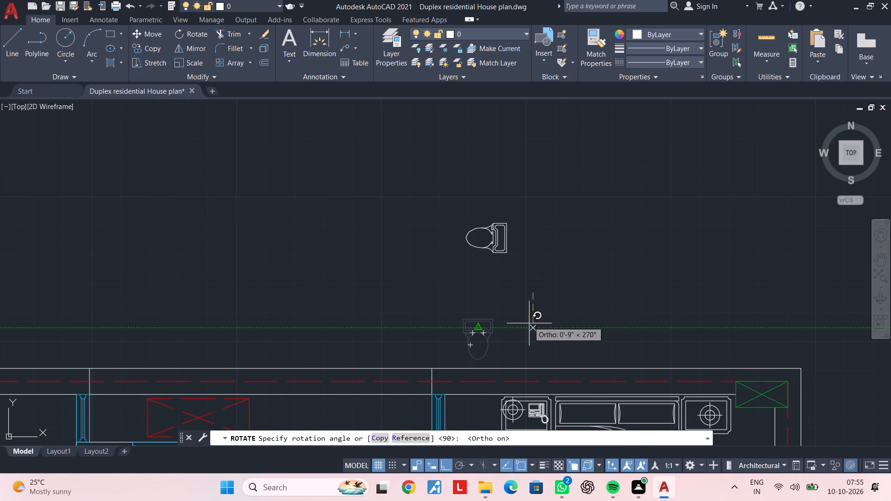
click(529, 328)
key(Escape)
middle_drag(517, 255, 584, 233)
key(Escape)
Copy the toilet from its tank's east edge to the east wall of the western bathroom, with Ortho off.
drag(592, 178, 572, 199)
click(526, 235)
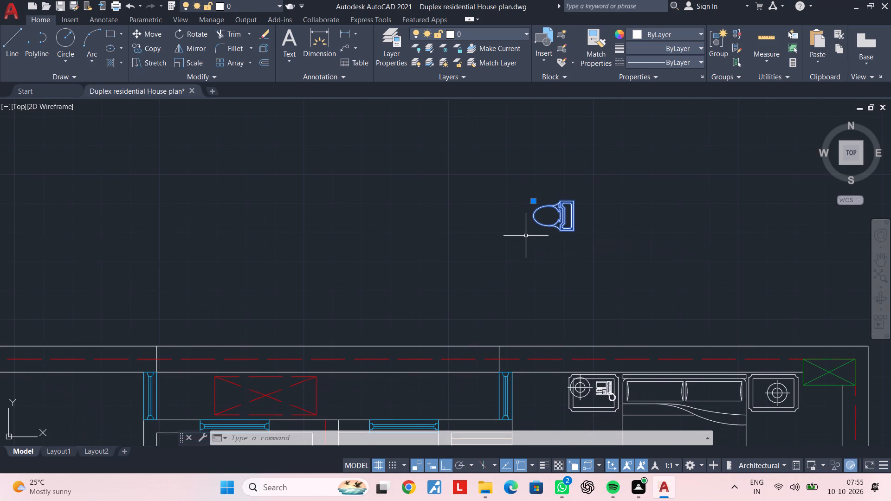
text(co)
key(space)
scroll(586, 214, up, 2)
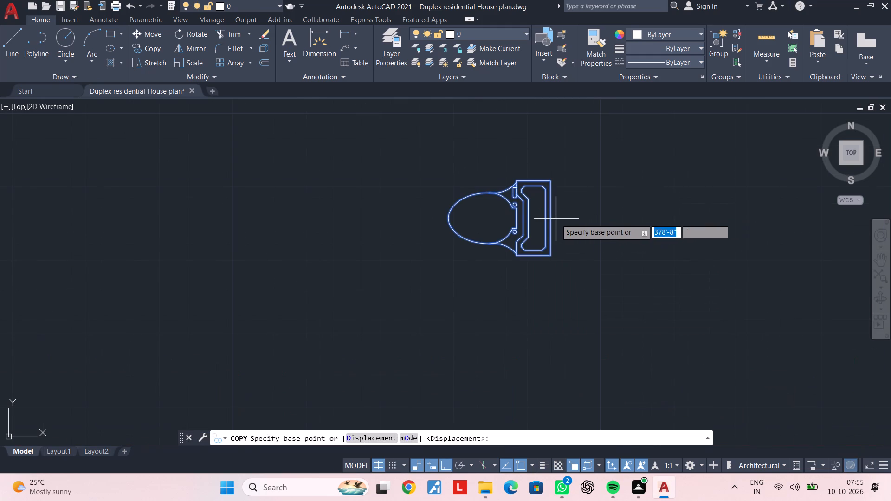
click(553, 218)
scroll(539, 261, down, 3)
middle_drag(539, 267, 587, 87)
middle_drag(492, 289, 500, 287)
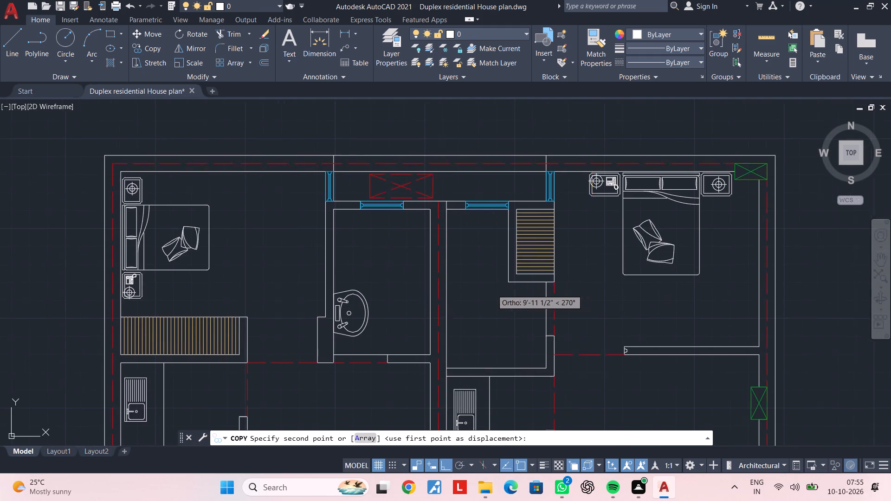
middle_drag(500, 287, 660, 261)
click(447, 464)
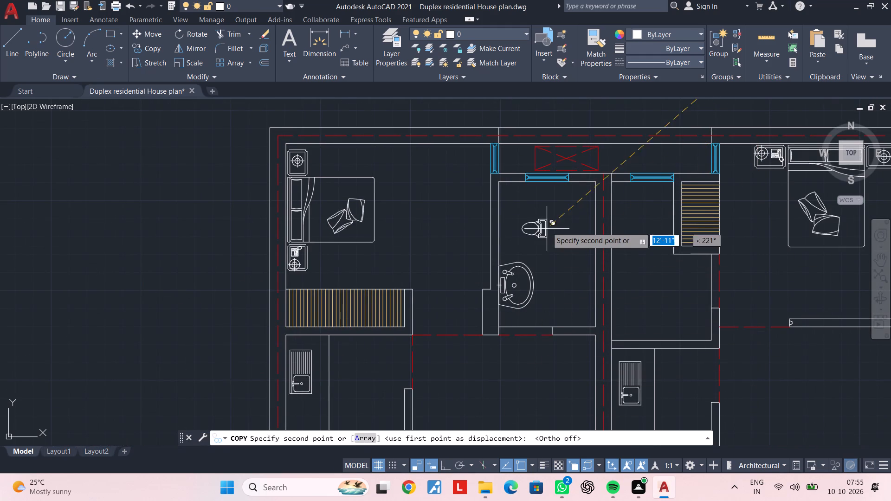
scroll(576, 228, up, 2)
middle_drag(585, 228, 572, 262)
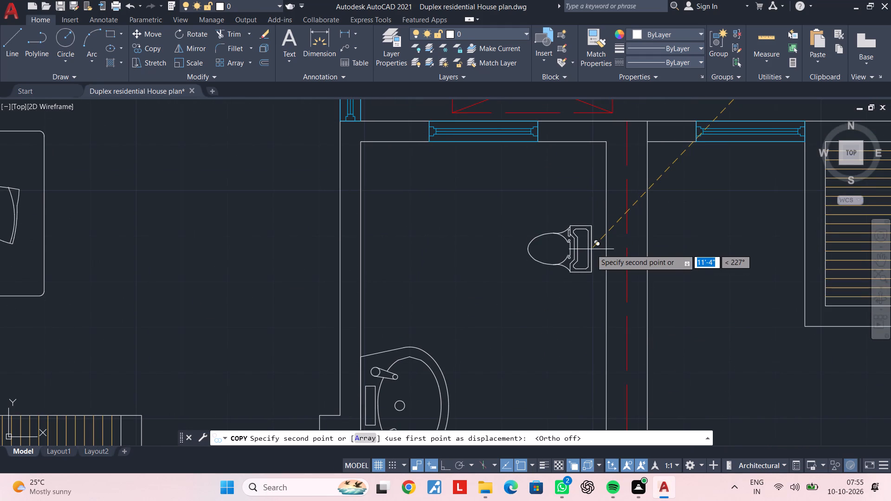
middle_drag(592, 247, 575, 270)
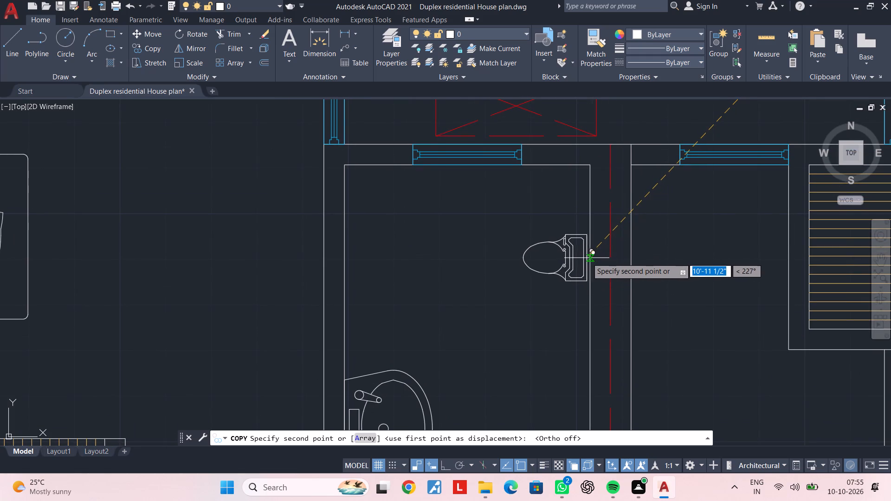
click(588, 257)
key(Escape)
key(Escape)
Scale up the copied toilet freehand by a factor of about 1.5 from the middle of its tank's wall edge.
click(529, 262)
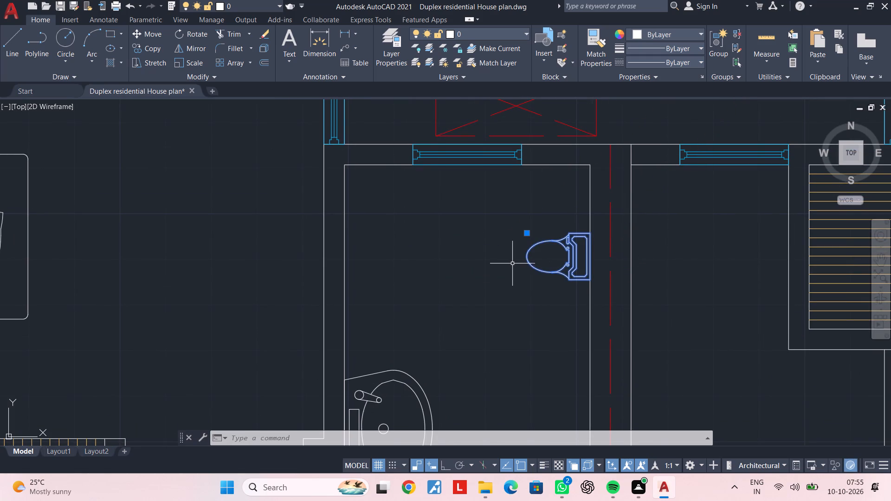
key(s)
text(c)
key(space)
scroll(572, 256, up, 1)
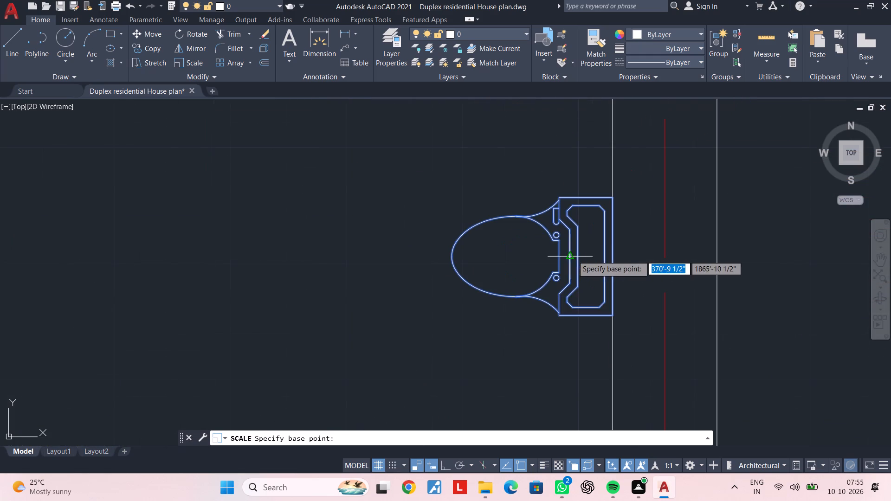
scroll(573, 256, up, 1)
click(615, 254)
scroll(474, 259, down, 2)
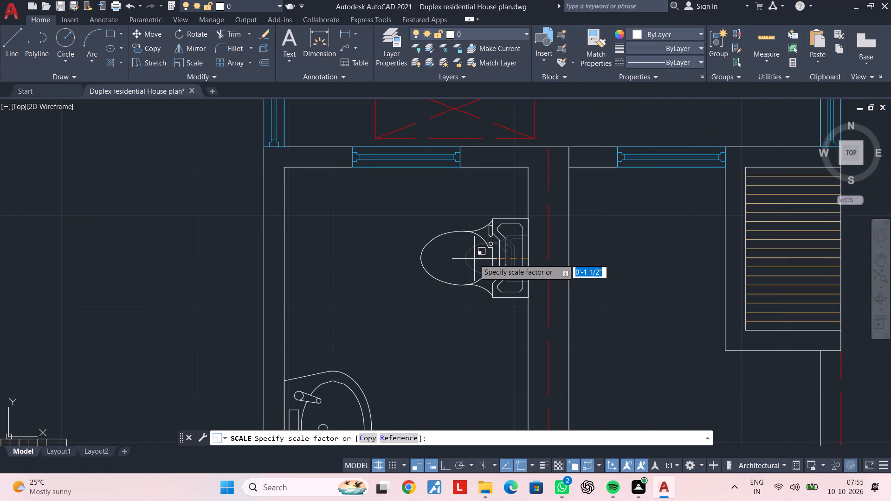
click(474, 259)
scroll(457, 269, down, 2)
middle_drag(490, 272, 580, 240)
key(Escape)
key(Escape)
scroll(588, 245, down, 2)
middle_drag(582, 244, 500, 232)
key(Escape)
key(Escape)
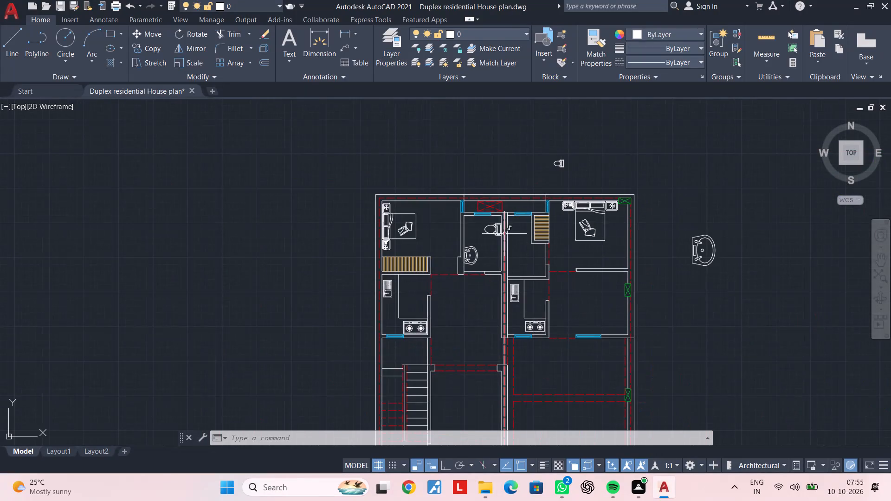
key(Escape)
key(Escape)
key(Escape)
Mirror the toilet across the shared wall's red centre line into the eastern bathroom, keeping the original.
middle_drag(501, 233, 492, 255)
scroll(462, 262, up, 2)
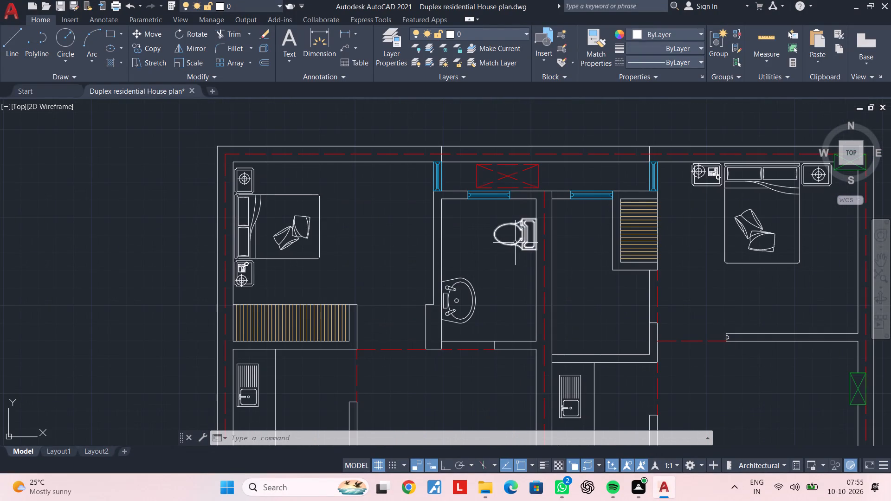
click(515, 242)
text(mi)
key(space)
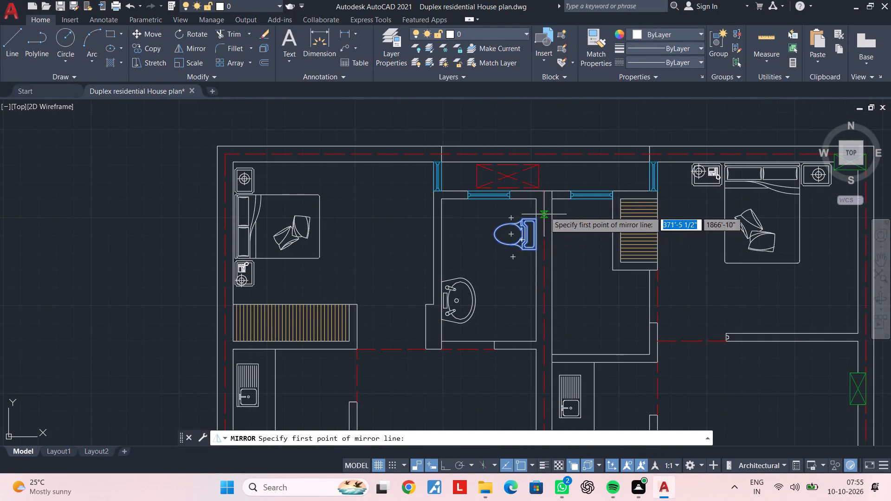
scroll(539, 188, up, 3)
click(554, 199)
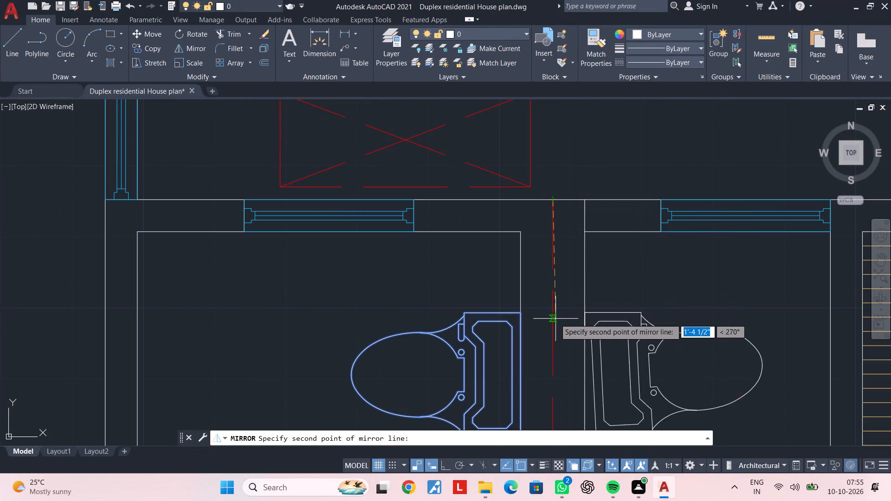
middle_drag(553, 321, 555, 188)
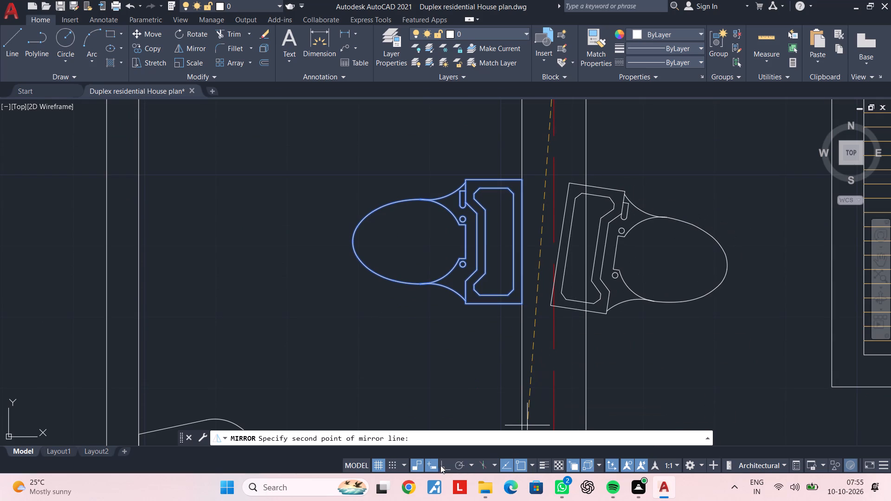
click(443, 465)
click(554, 308)
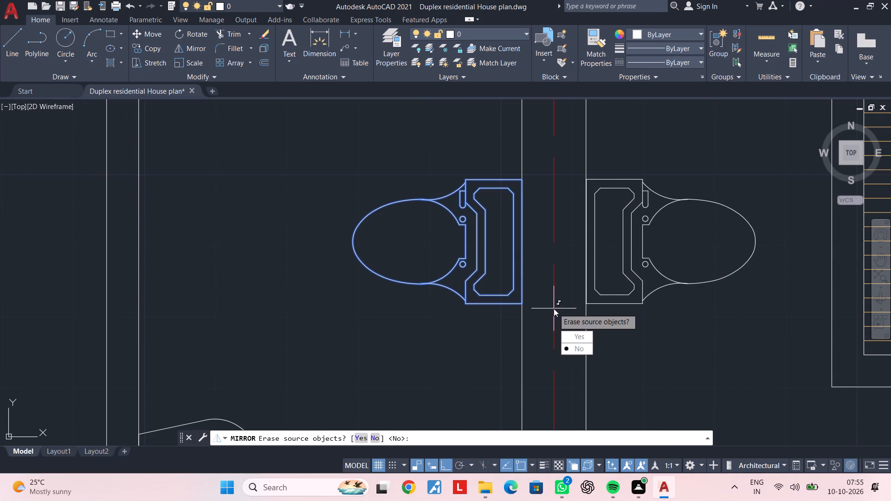
drag(573, 350, 554, 308)
scroll(640, 331, down, 2)
middle_drag(640, 330, 571, 136)
key(Escape)
key(Escape)
key(Escape)
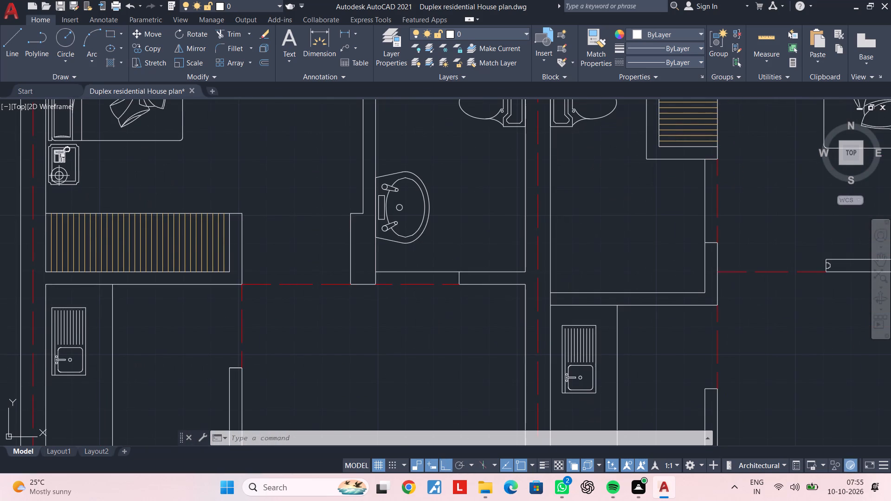
key(Escape)
key(Escape)
key(Escape)
key(Escape)
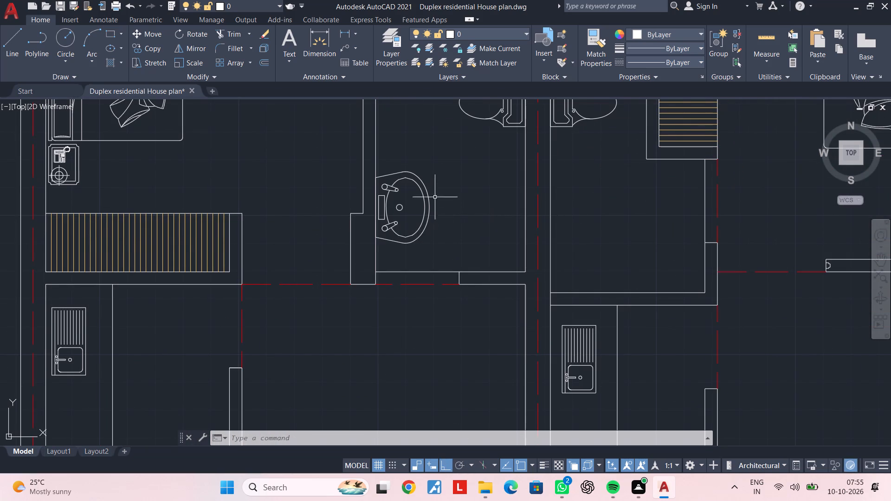
Copy the western bathroom's washbasin onto the west wall of the eastern bathroom, below its toilet, with Ortho off.
click(433, 192)
click(420, 205)
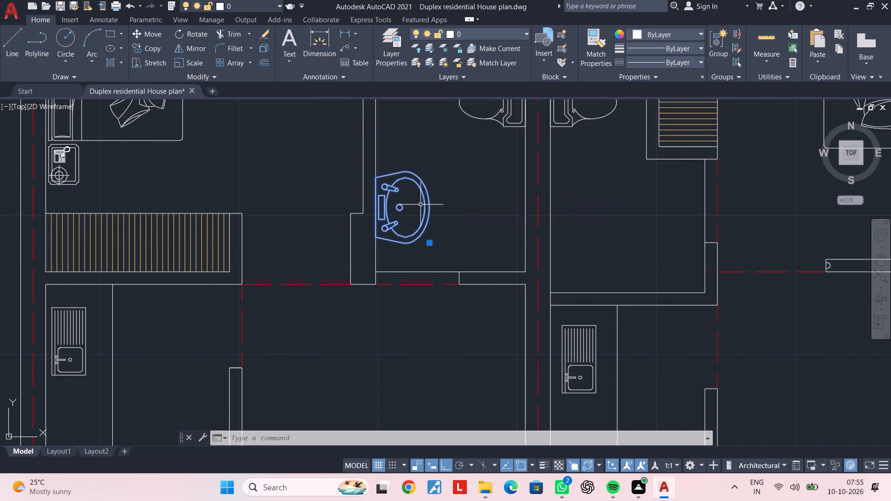
text(co)
key(space)
click(373, 210)
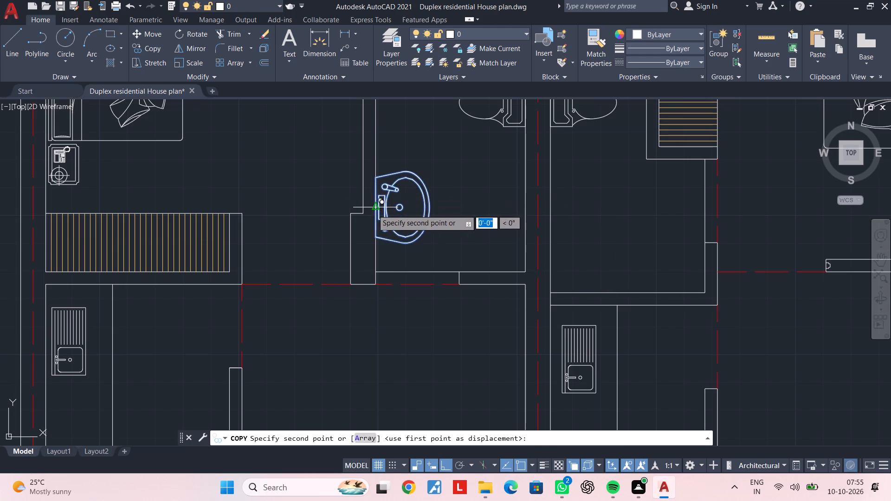
drag(440, 462, 445, 456)
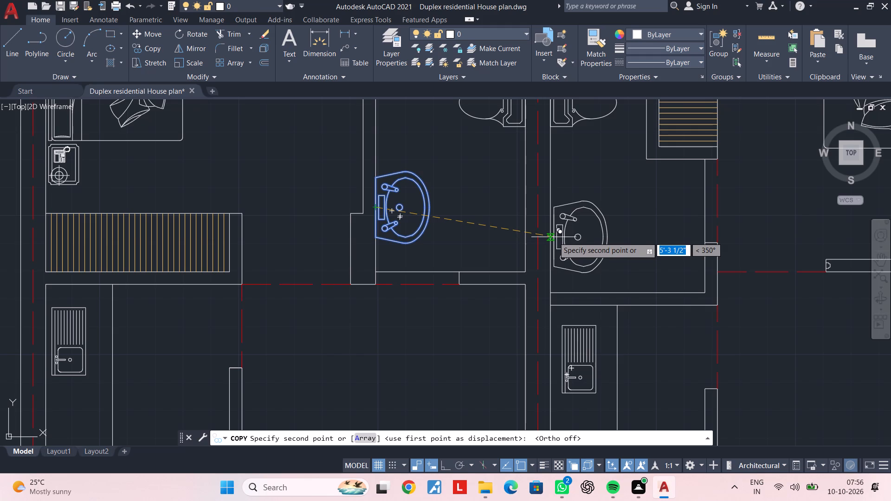
click(553, 237)
key(Escape)
key(Escape)
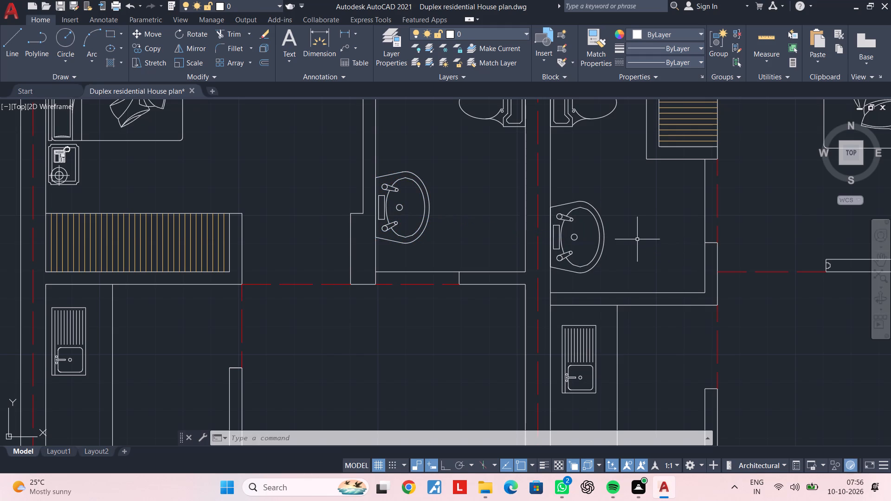
scroll(637, 239, down, 2)
middle_drag(637, 239, 629, 203)
key(Escape)
key(Escape)
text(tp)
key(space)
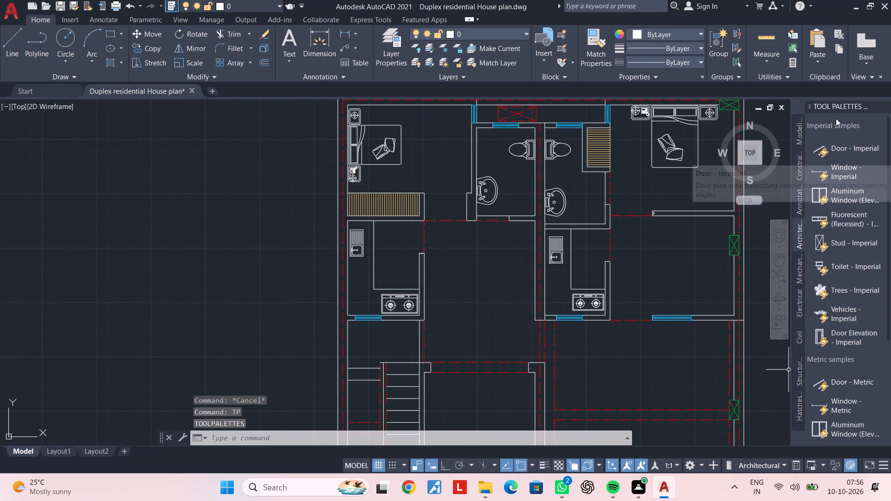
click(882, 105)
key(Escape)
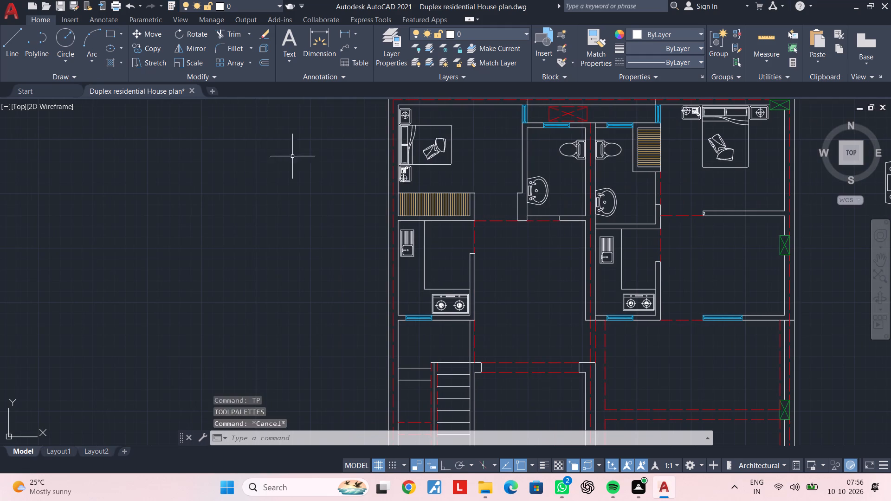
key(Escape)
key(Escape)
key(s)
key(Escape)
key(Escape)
Load 01-10-cad-blocks-net-tables from the Table Dinning folder into DesignCenter and open its blocks.
text(adc)
key(space)
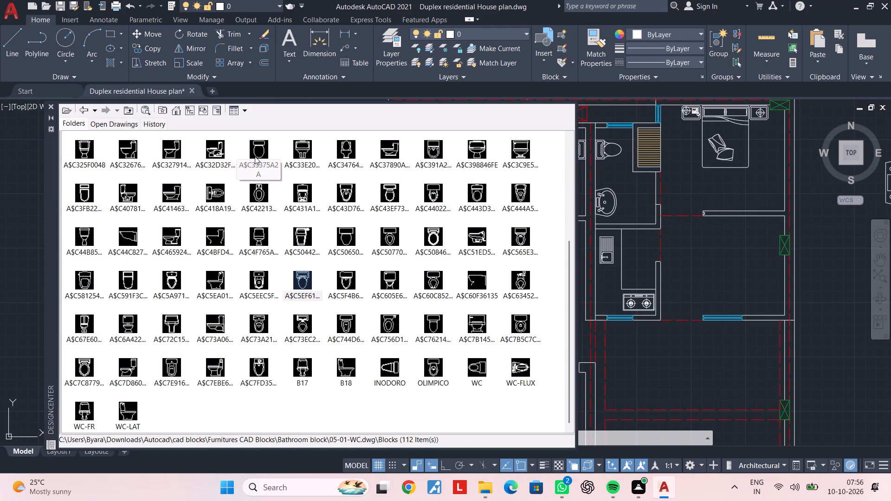
click(69, 106)
click(404, 122)
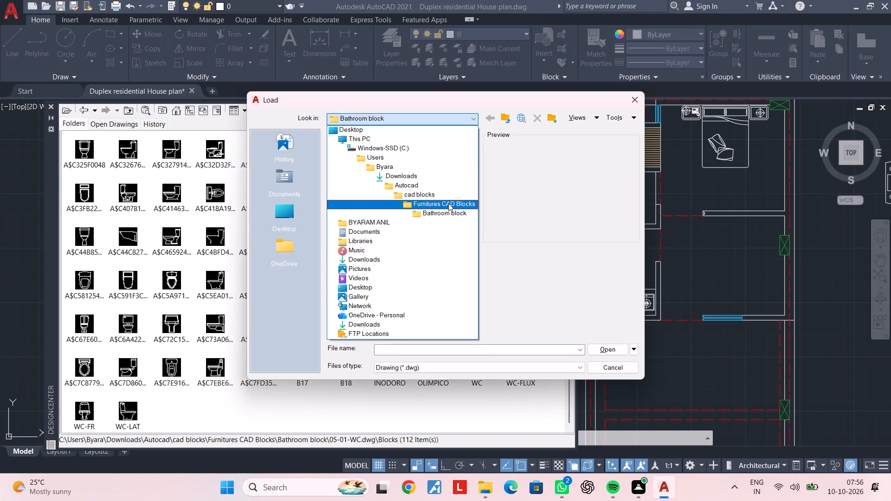
double_click(448, 203)
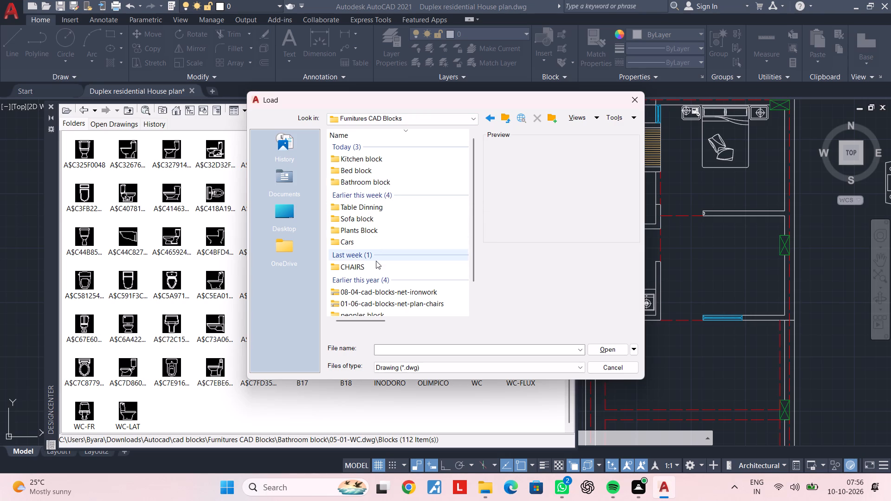
double_click(369, 212)
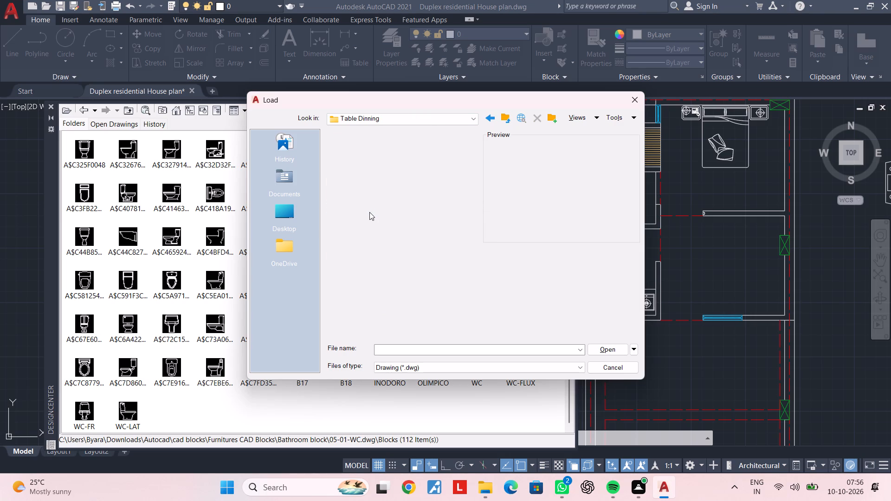
click(380, 186)
double_click(380, 186)
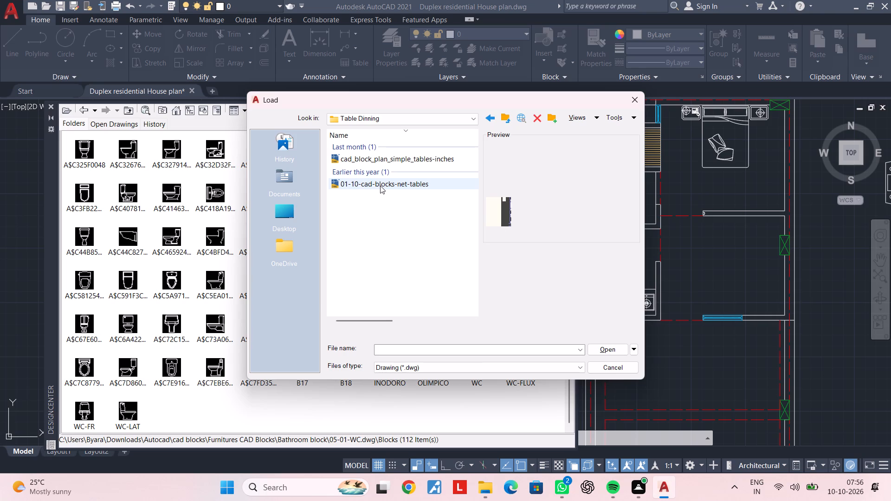
double_click(88, 142)
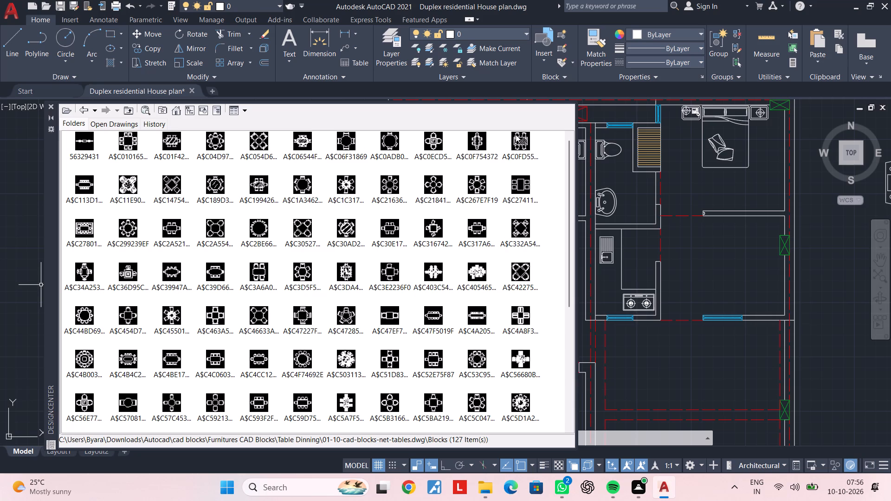
Preview several dining-table blocks from the tables drawing, with different chair layouts, to compare them before inserting one.
double_click(483, 137)
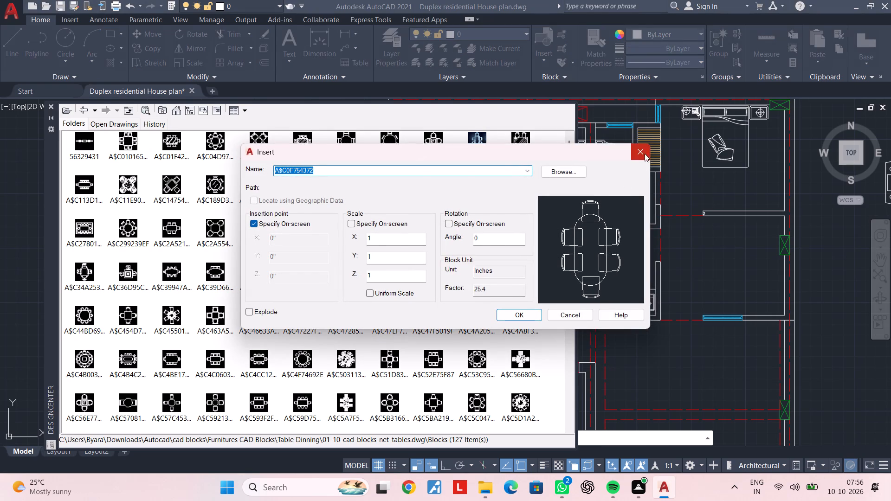
click(643, 152)
double_click(303, 140)
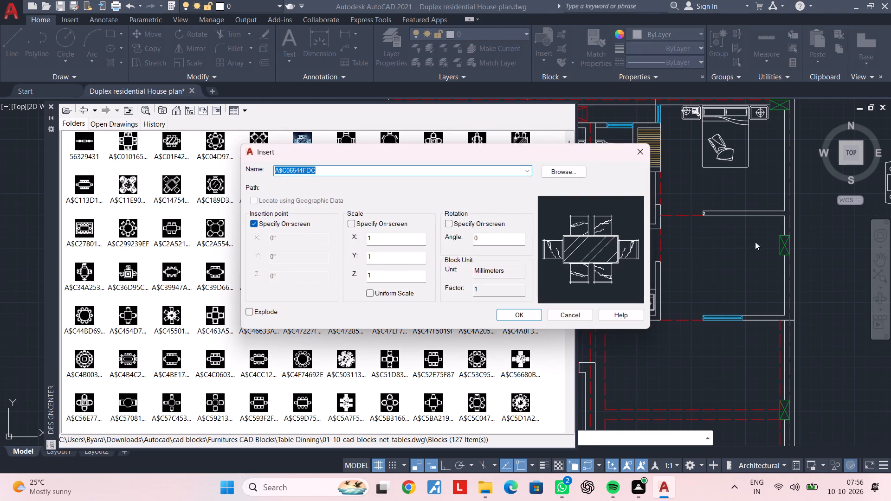
click(642, 146)
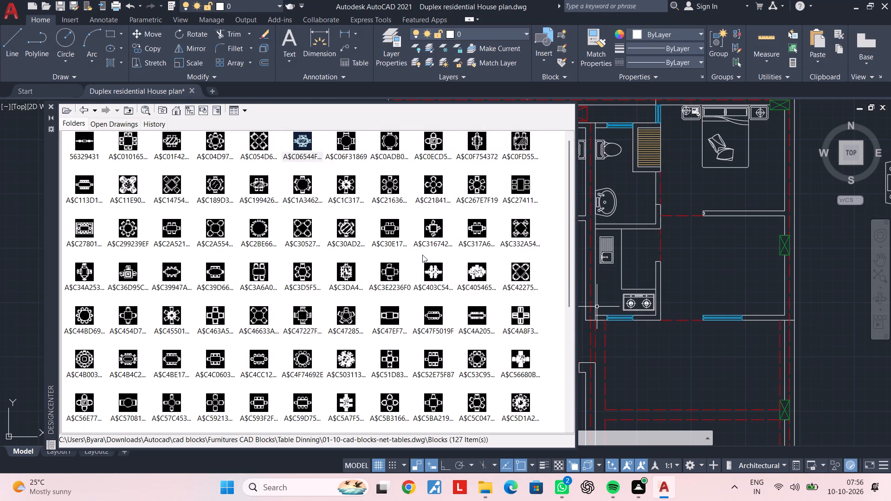
scroll(389, 293, down, 3)
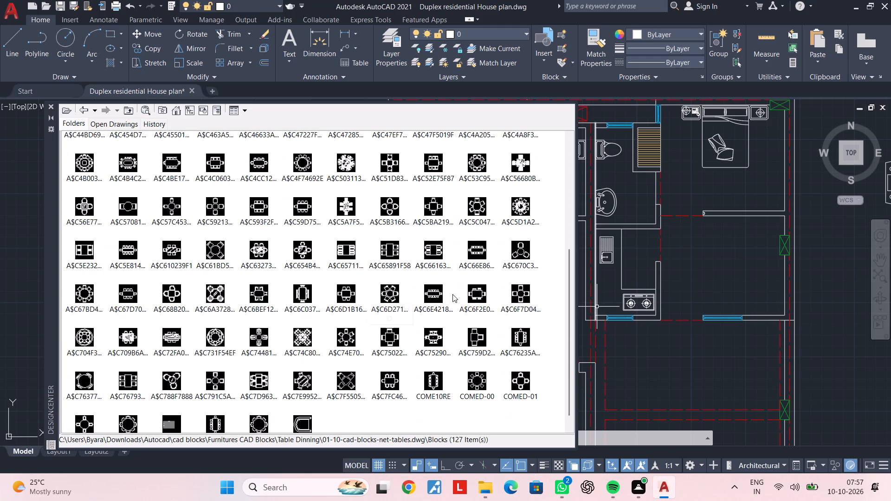
double_click(435, 165)
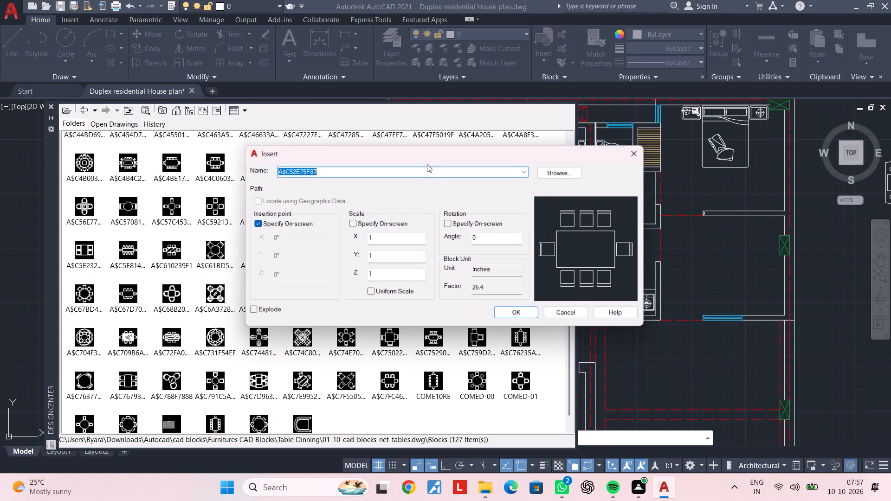
click(641, 154)
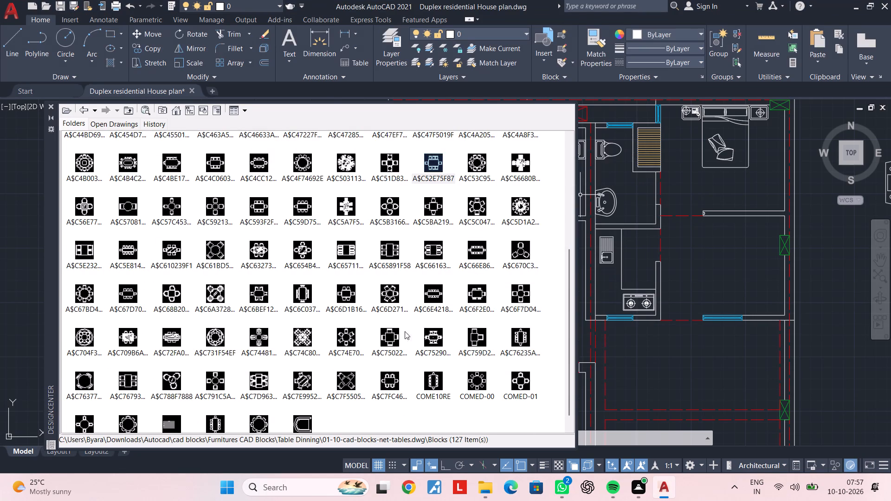
click(441, 337)
click(441, 337)
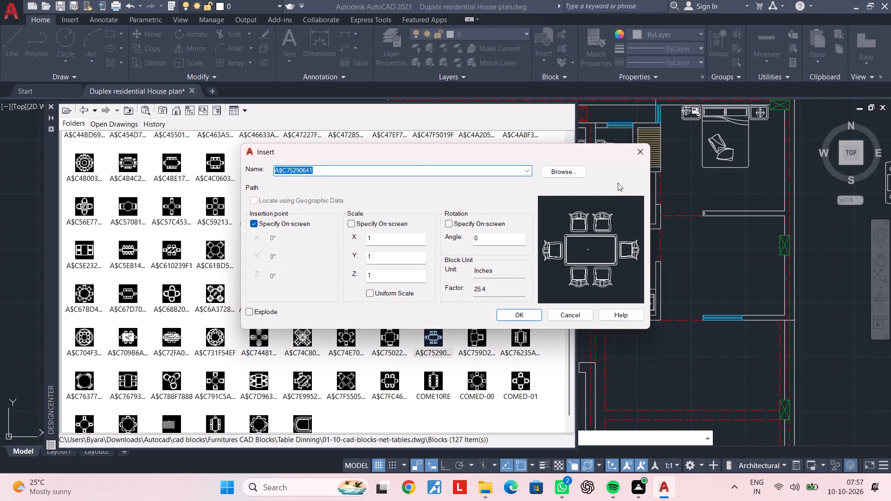
click(635, 156)
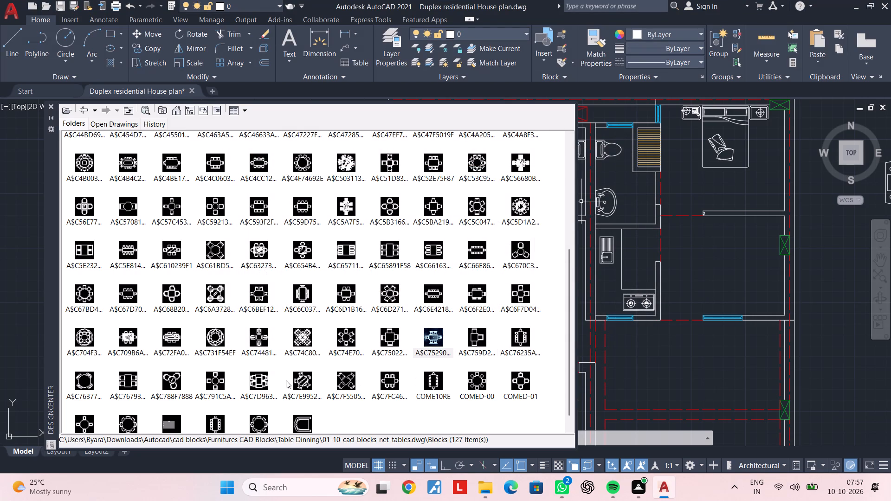
double_click(389, 381)
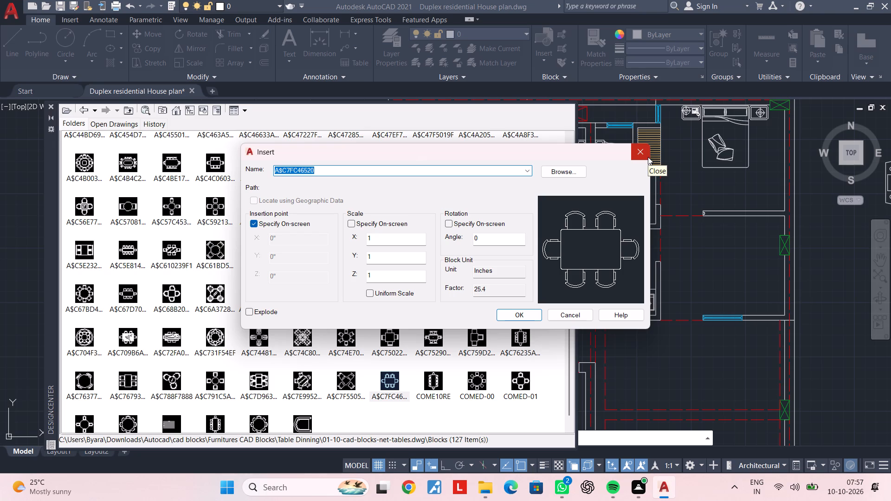
click(648, 157)
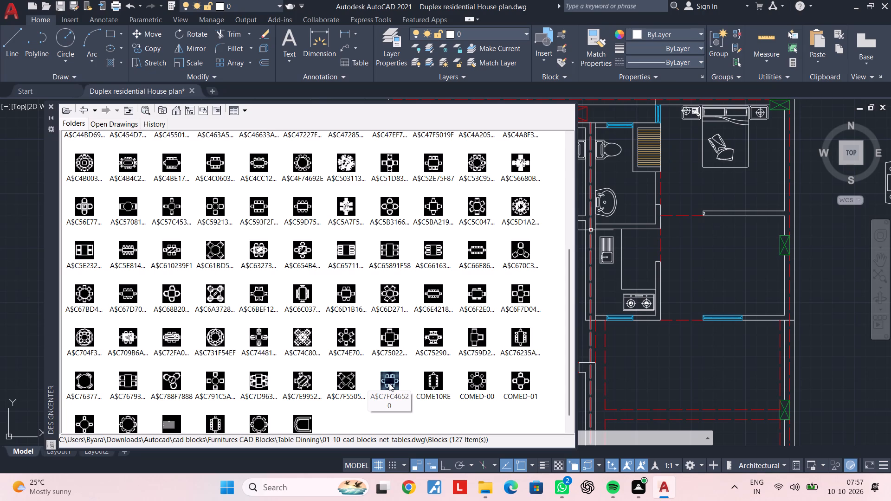
Insert the six-chair dining table block A$C7FC46520 into the room south of the eastern kitchen, and close DesignCenter.
drag(389, 383, 645, 383)
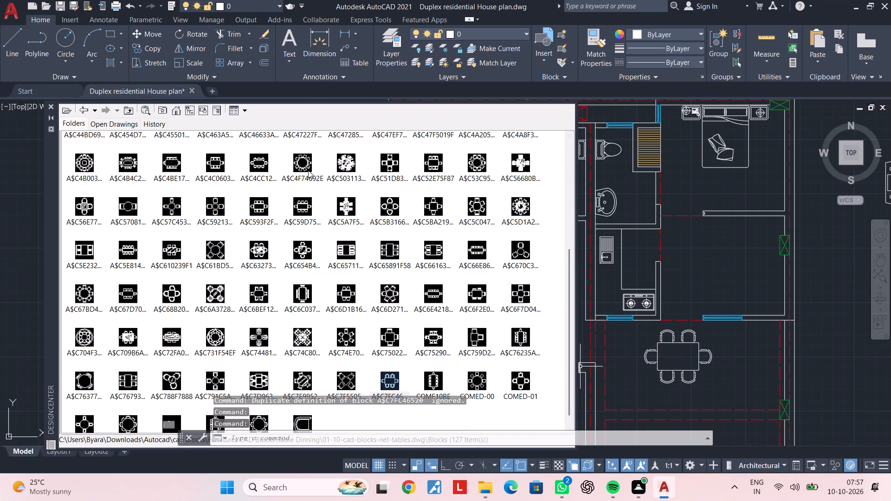
click(50, 105)
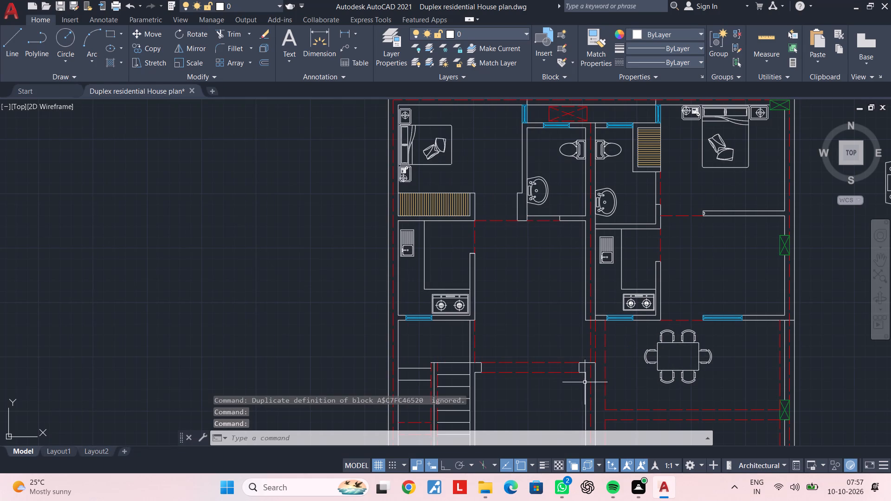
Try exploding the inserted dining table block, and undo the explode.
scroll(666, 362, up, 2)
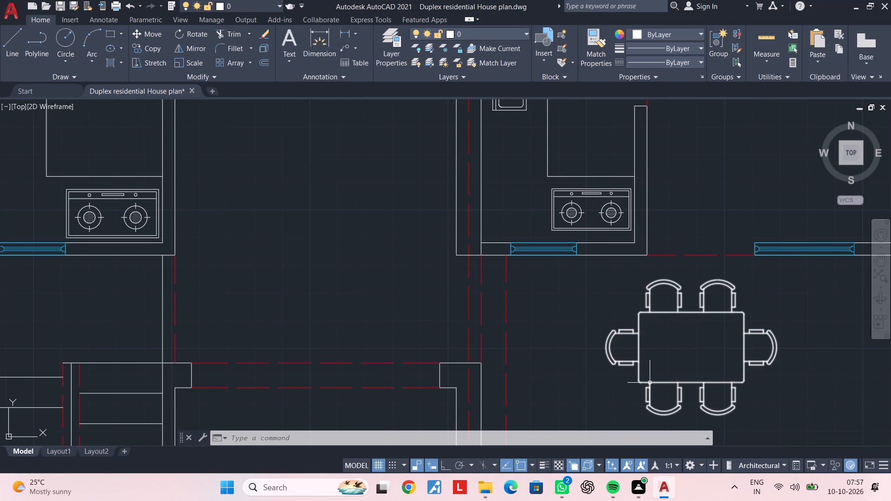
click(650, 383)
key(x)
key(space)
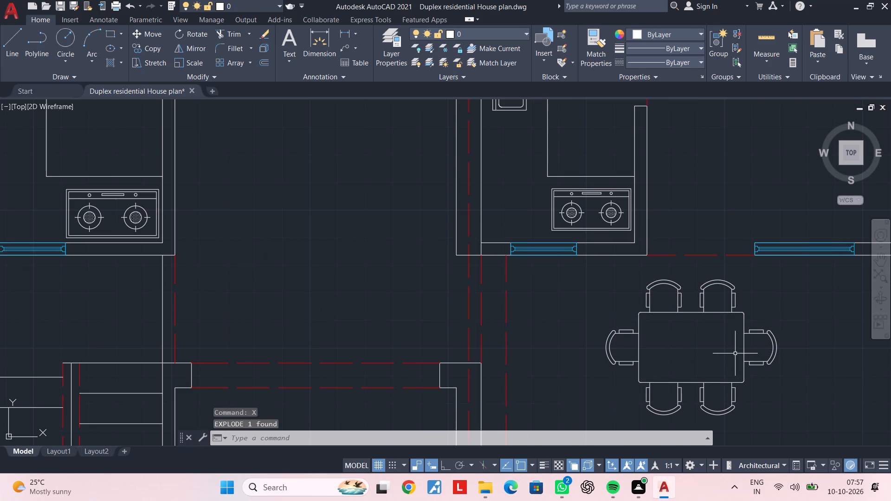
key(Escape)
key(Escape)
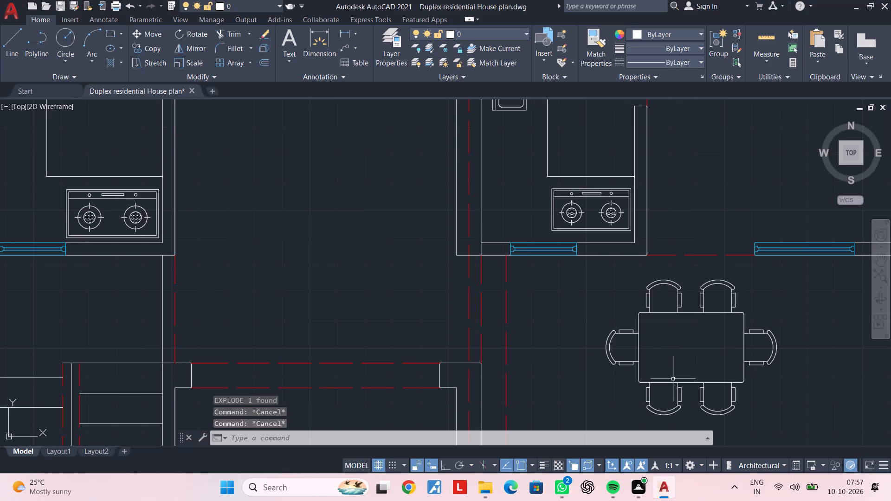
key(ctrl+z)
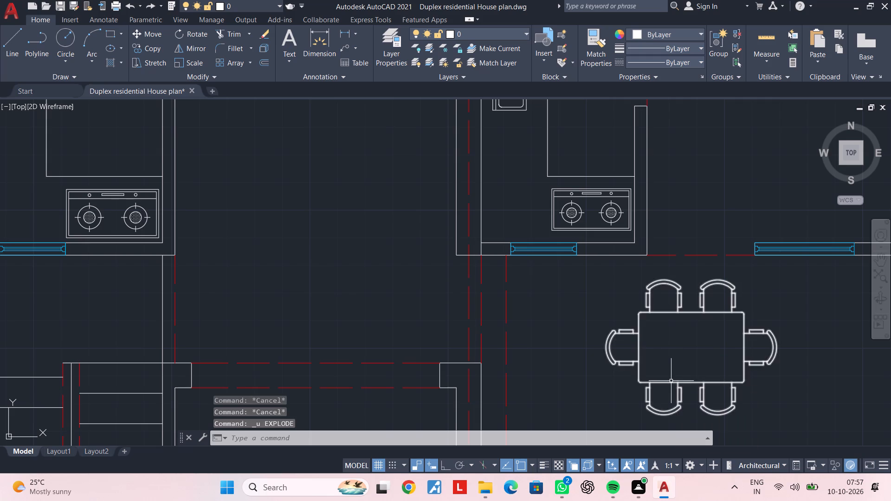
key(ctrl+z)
Rotate the dining table block 270° with Ortho on, about a point just east of it, so it runs north-south.
click(671, 368)
click(665, 373)
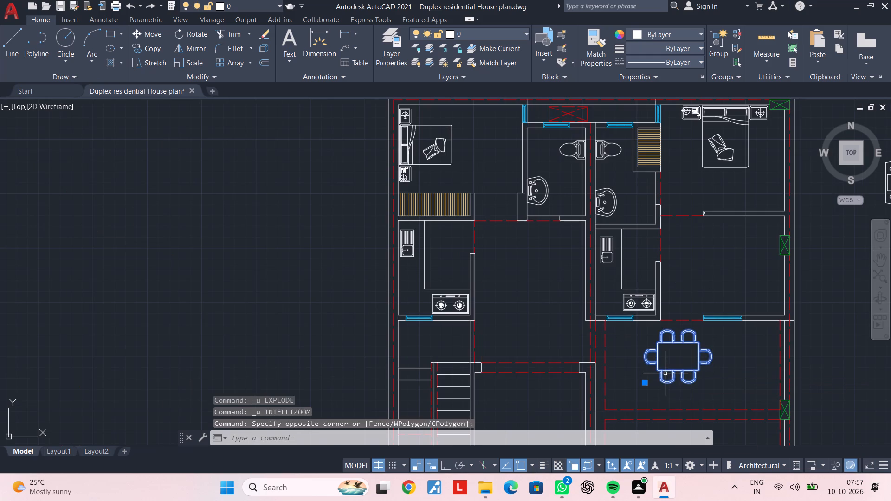
key(Escape)
key(Escape)
click(665, 373)
key(r)
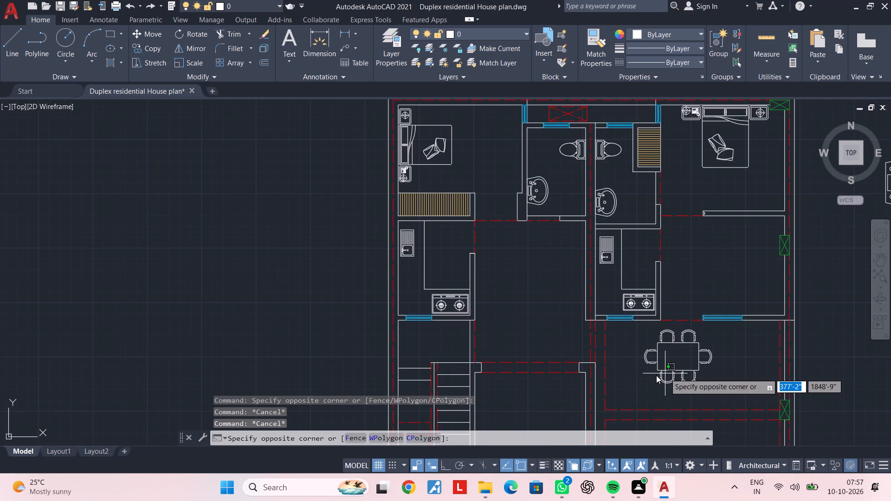
key(Escape)
click(668, 364)
click(651, 376)
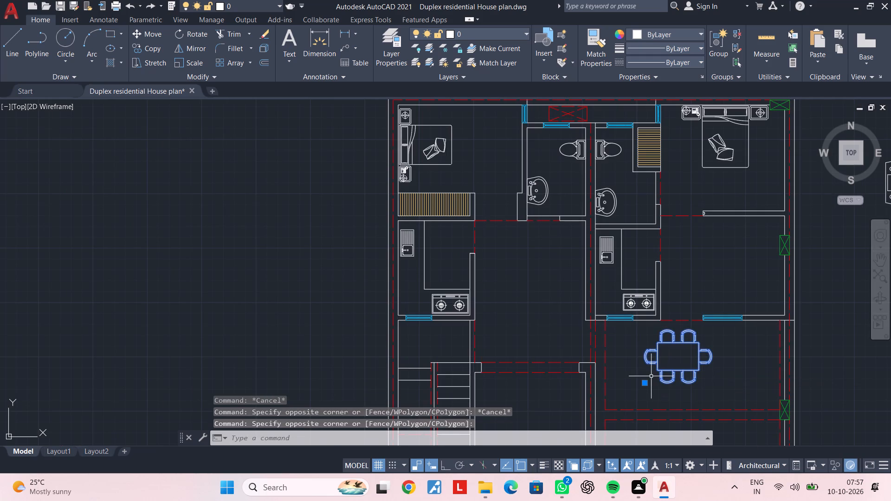
key(r)
key(o)
key(space)
click(731, 360)
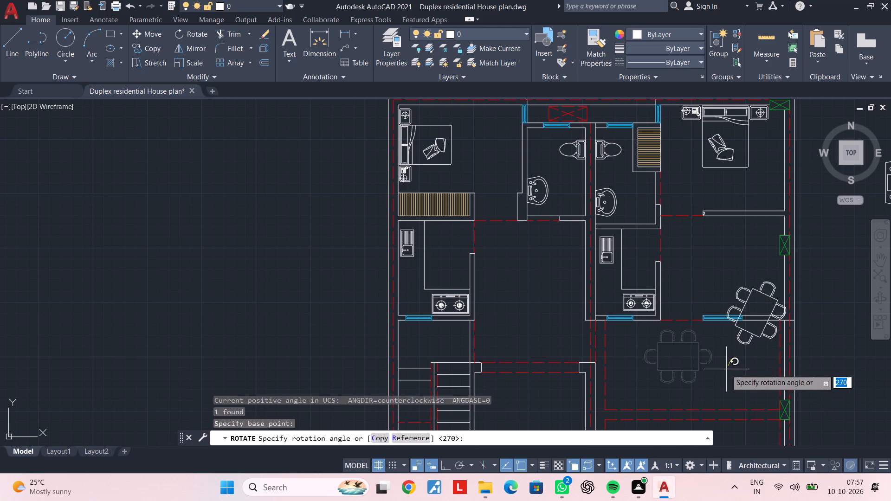
click(445, 460)
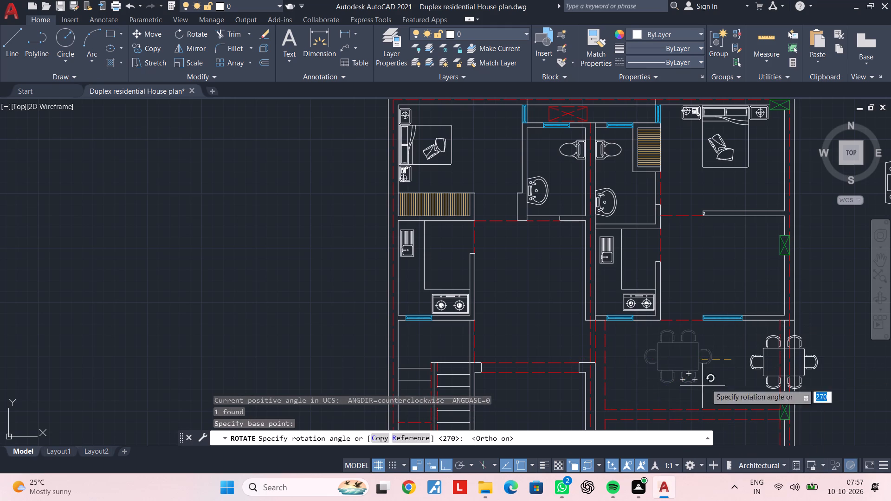
click(726, 367)
middle_drag(730, 352, 710, 408)
key(Escape)
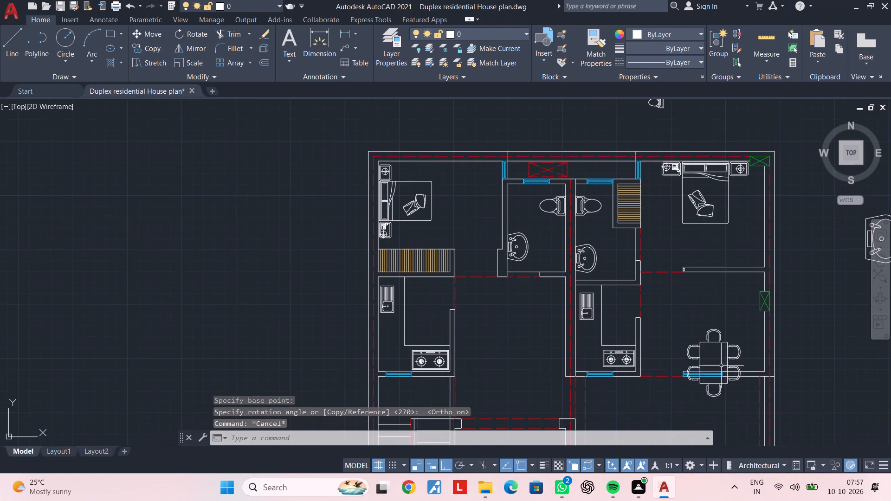
key(Escape)
Copy the rotated dining table into the open space between the western kitchen and the shared wall.
click(726, 340)
click(717, 345)
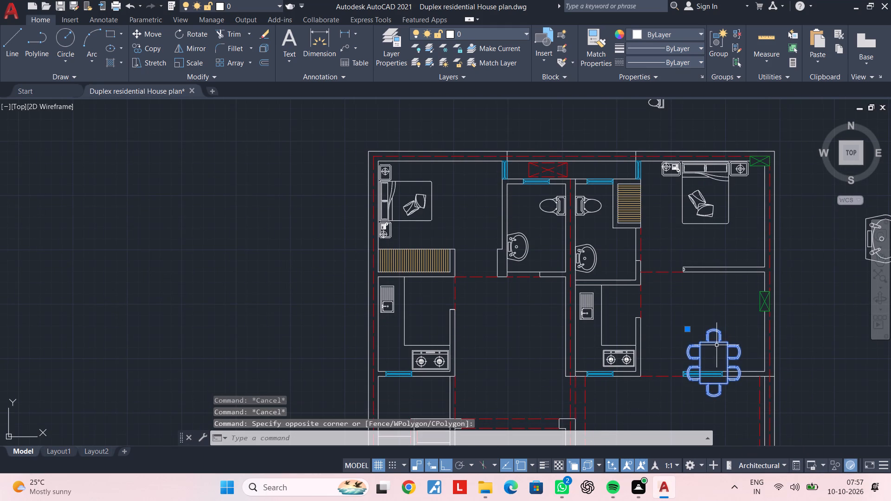
text(co)
key(space)
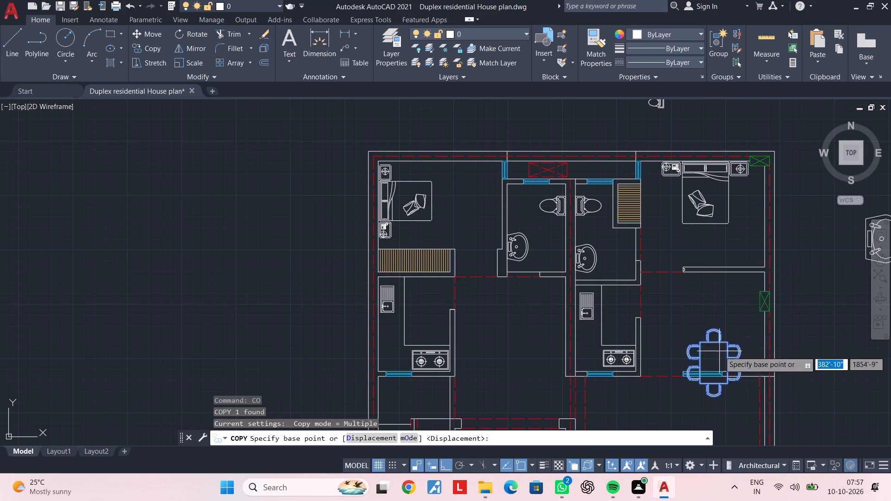
click(719, 351)
middle_drag(470, 347, 557, 326)
scroll(590, 321, up, 2)
click(597, 288)
scroll(605, 317, down, 1)
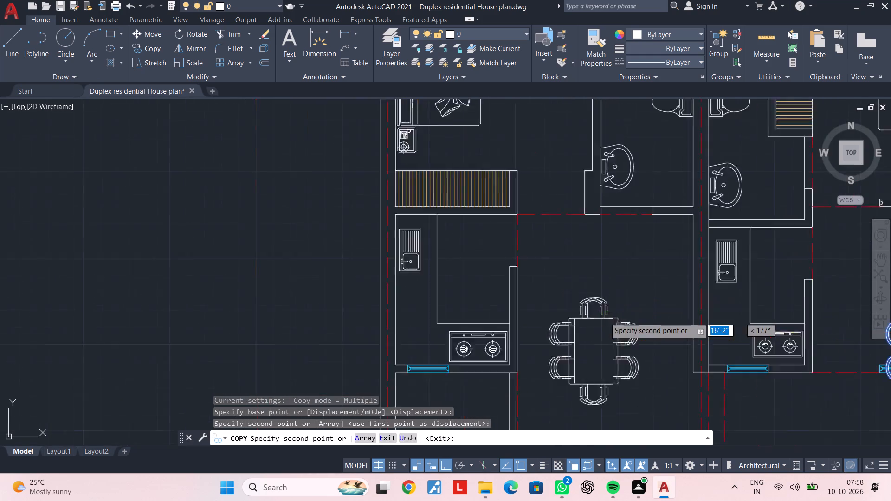
scroll(605, 317, down, 1)
middle_drag(605, 317, 566, 234)
key(Escape)
key(Escape)
key(Escape)
Delete the original dining table that overlaps the eastern unit's window wall.
click(770, 285)
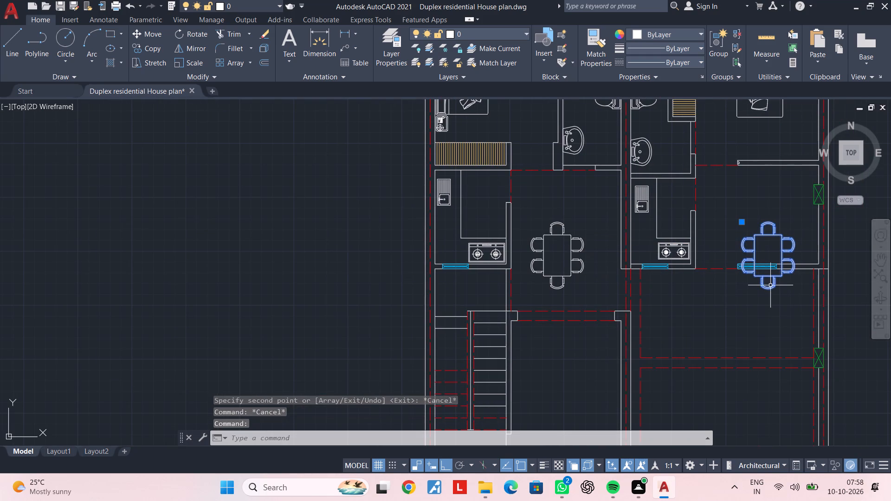
key(Delete)
Explode the remaining dining table block in the western unit.
scroll(563, 263, up, 2)
middle_drag(563, 266, 574, 303)
key(Escape)
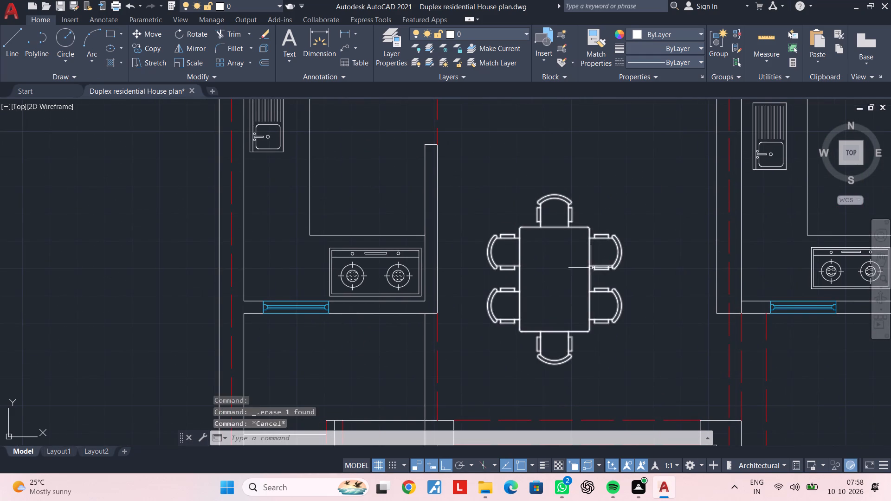
key(Escape)
click(588, 252)
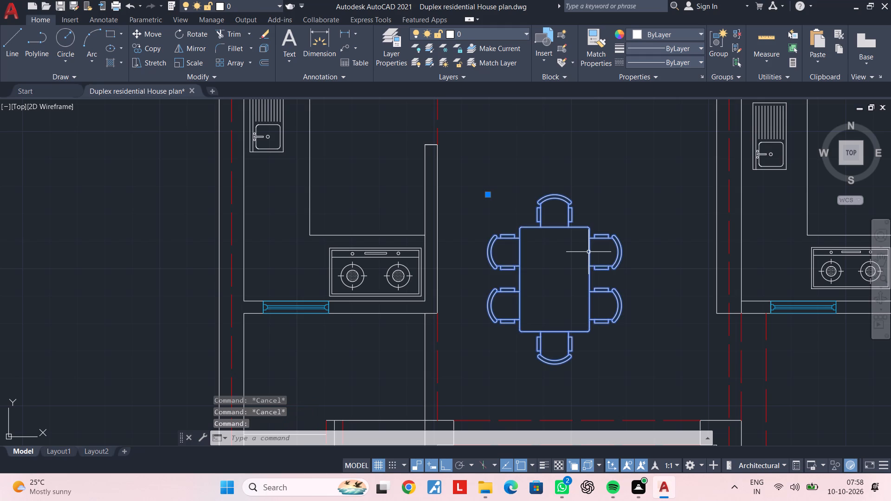
text(x)
key(space)
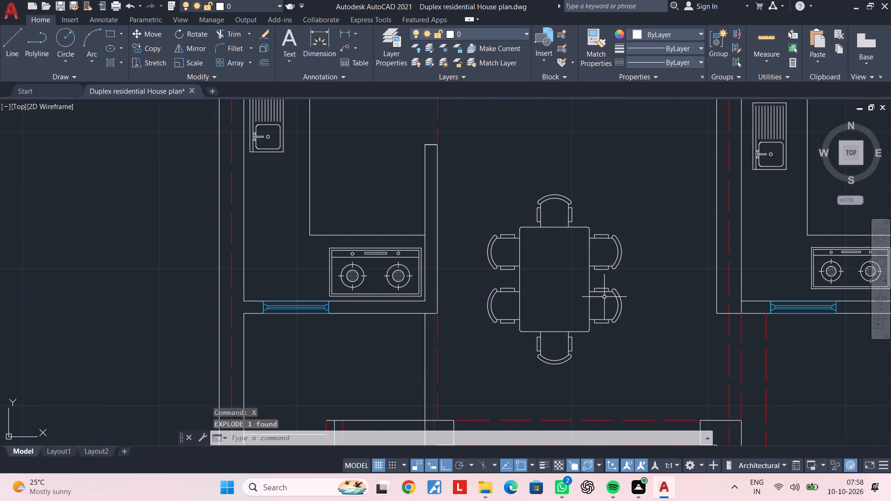
Erase the two chairs along the dining table's east side.
click(634, 223)
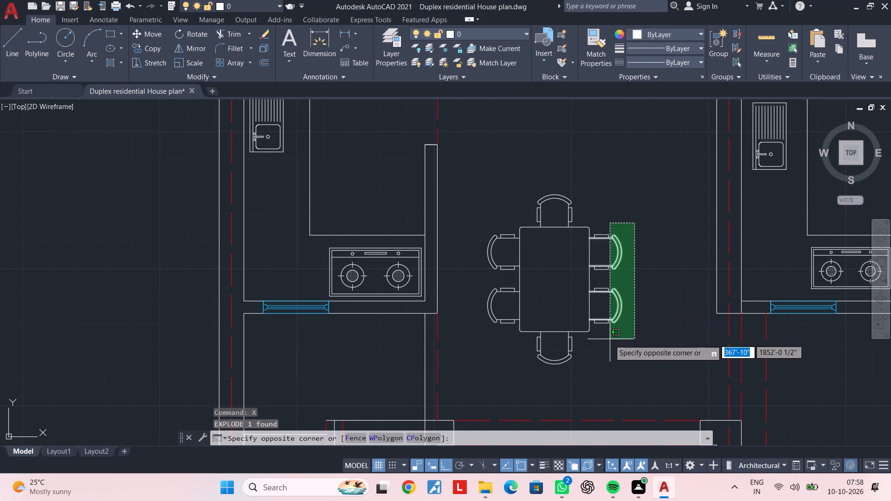
click(600, 342)
key(Delete)
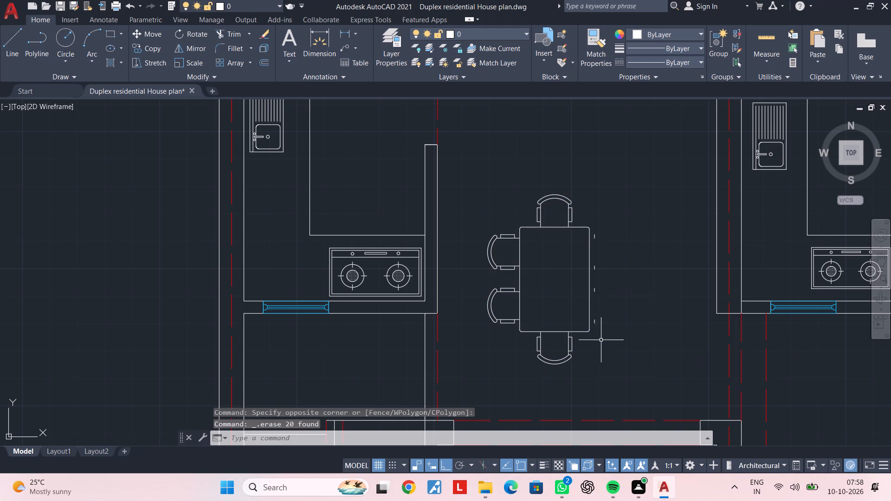
Erase the four leftover short chair lines beside the table's east edge.
scroll(607, 295, up, 1)
click(590, 193)
click(583, 203)
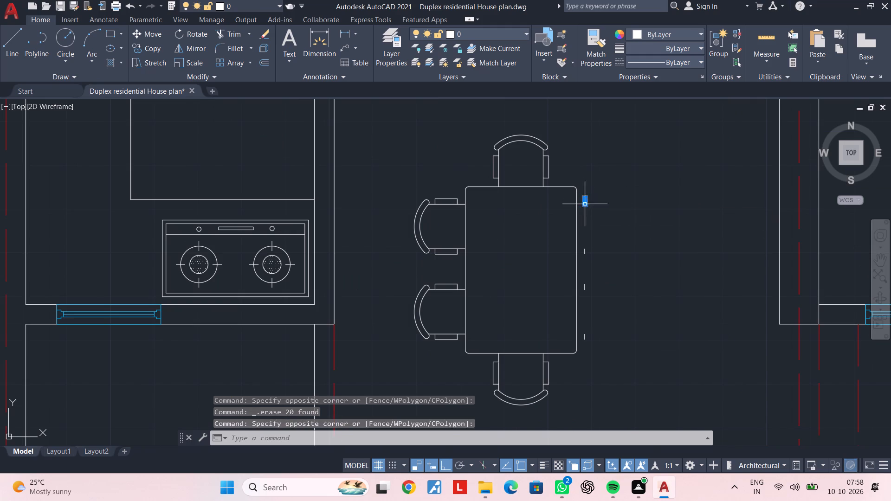
key(Delete)
click(589, 227)
click(584, 268)
key(Delete)
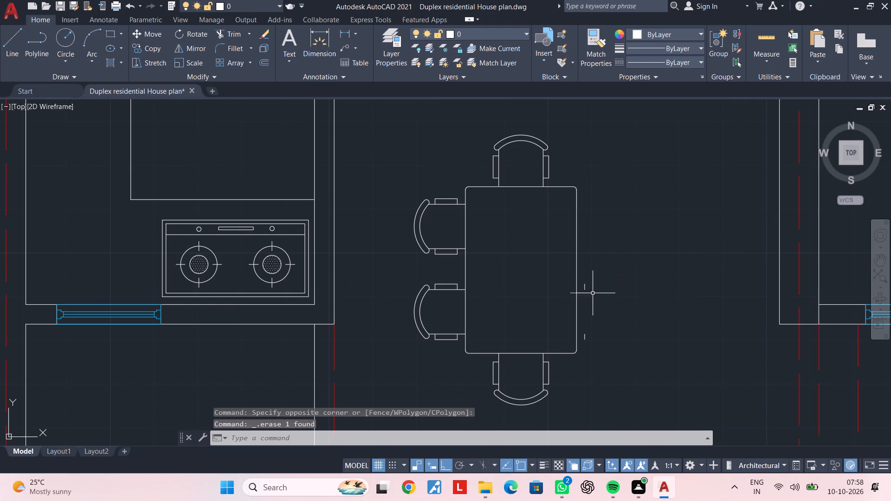
click(592, 283)
click(581, 293)
key(Delete)
click(591, 316)
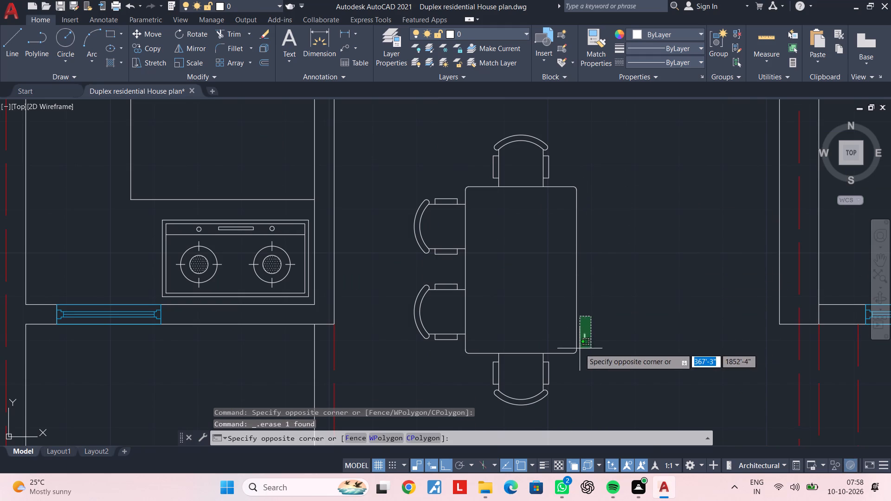
click(580, 348)
key(Delete)
Join the four edges and four rounded corners of the western unit's dining table top into a single polyline.
click(576, 317)
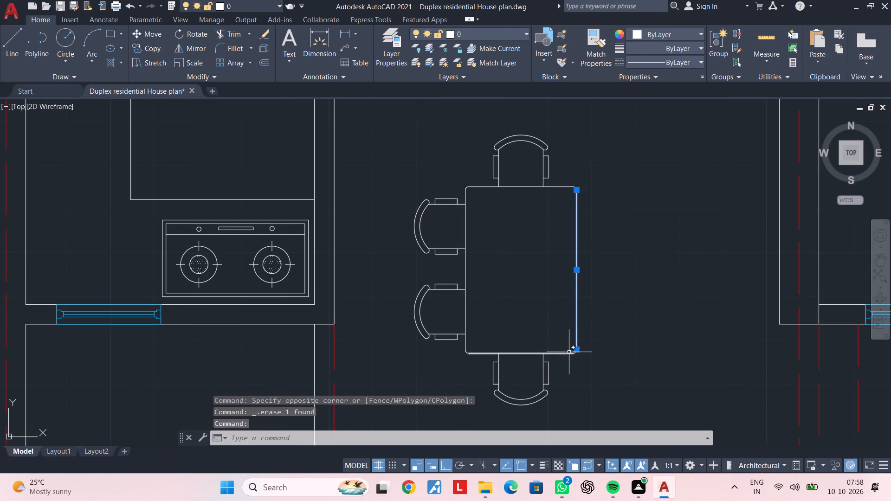
click(569, 352)
click(567, 357)
scroll(571, 355, up, 4)
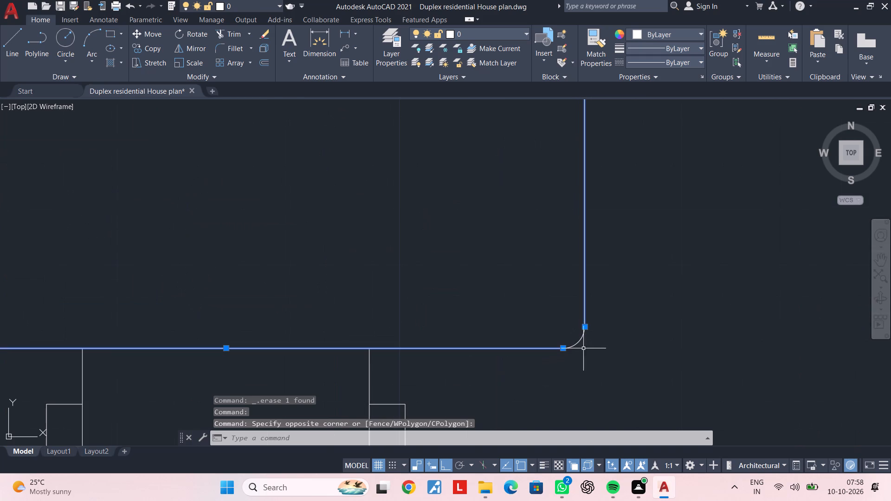
click(584, 348)
click(573, 326)
scroll(558, 327, down, 2)
middle_drag(558, 327, 761, 334)
scroll(497, 331, up, 2)
click(509, 315)
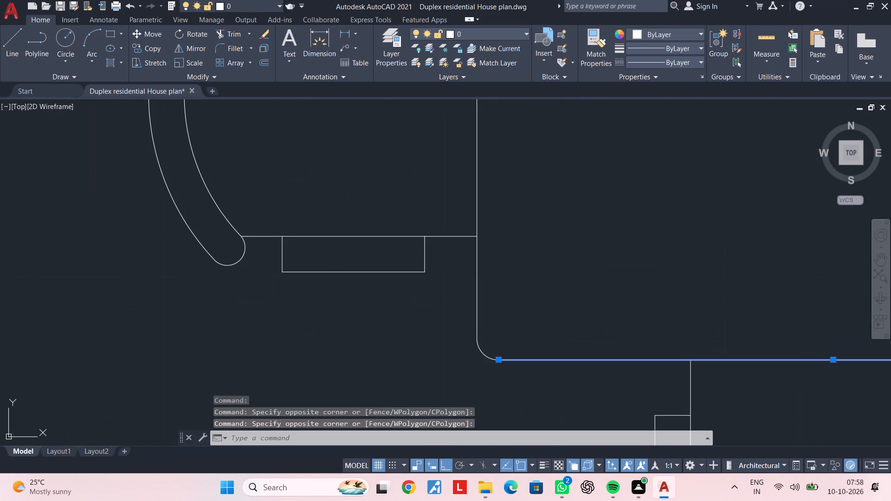
click(457, 348)
scroll(510, 322, down, 4)
middle_drag(550, 247, 504, 419)
scroll(489, 358, up, 2)
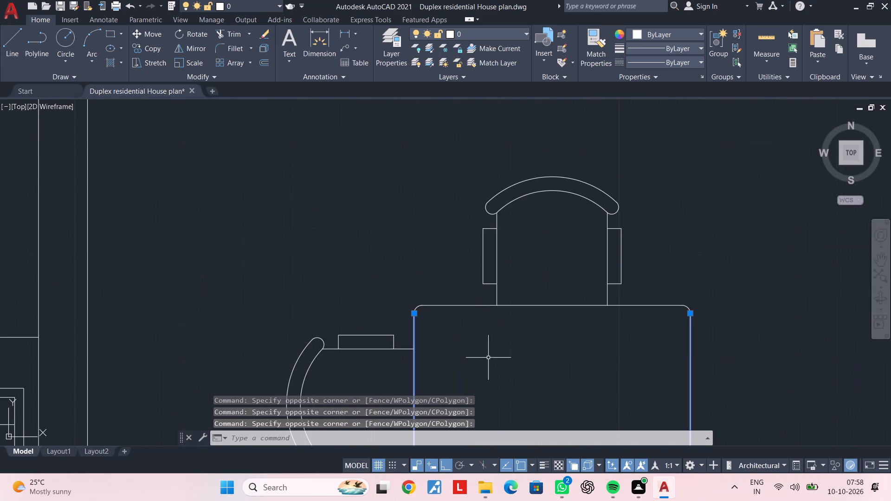
scroll(455, 338, up, 1)
click(449, 334)
click(384, 256)
scroll(535, 319, down, 2)
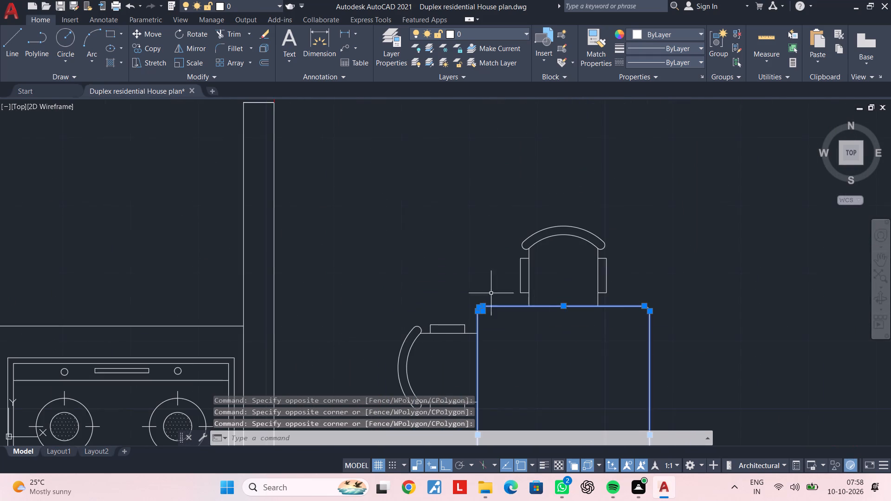
scroll(631, 313, up, 2)
click(706, 290)
click(665, 319)
scroll(659, 341, down, 2)
middle_drag(657, 318, 653, 212)
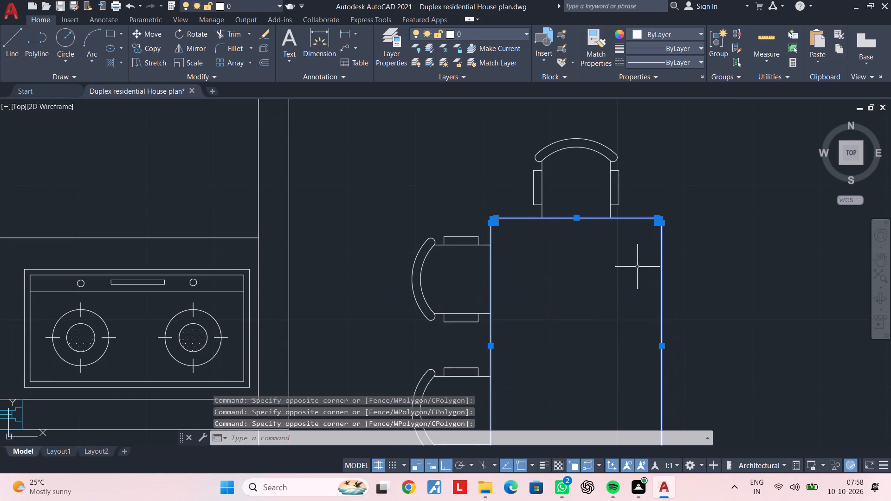
middle_drag(634, 273, 634, 246)
text(j)
key(space)
middle_drag(622, 264, 622, 182)
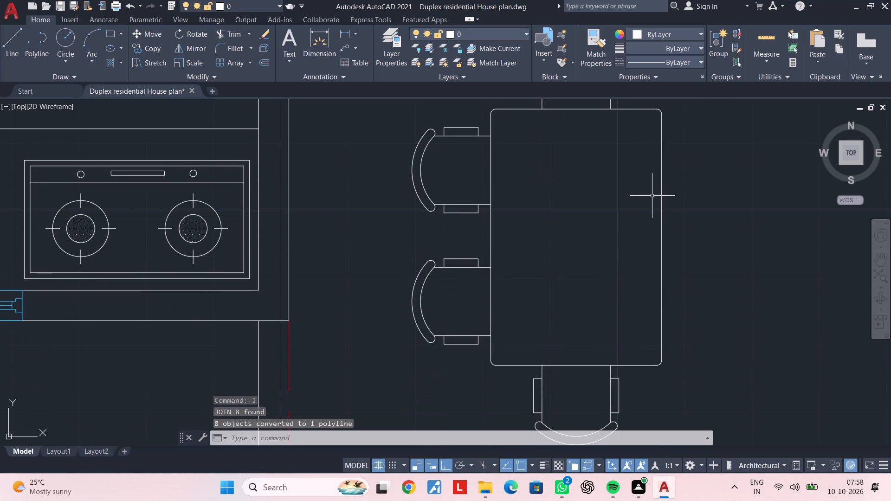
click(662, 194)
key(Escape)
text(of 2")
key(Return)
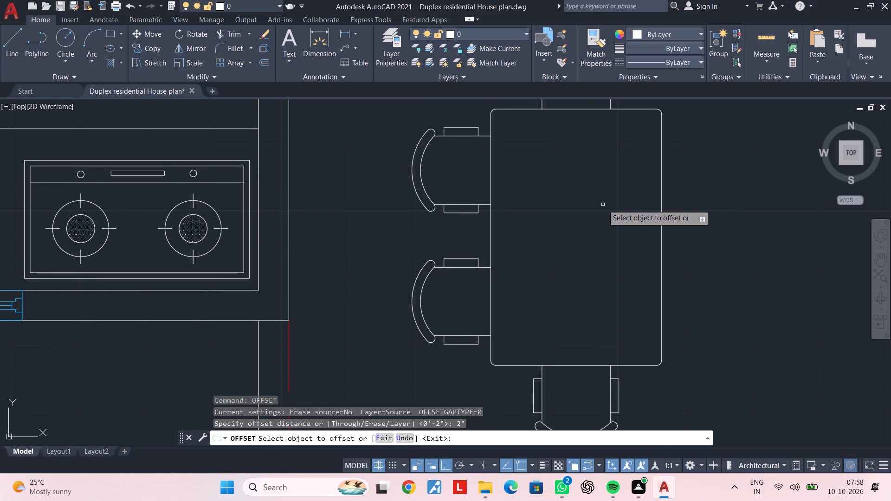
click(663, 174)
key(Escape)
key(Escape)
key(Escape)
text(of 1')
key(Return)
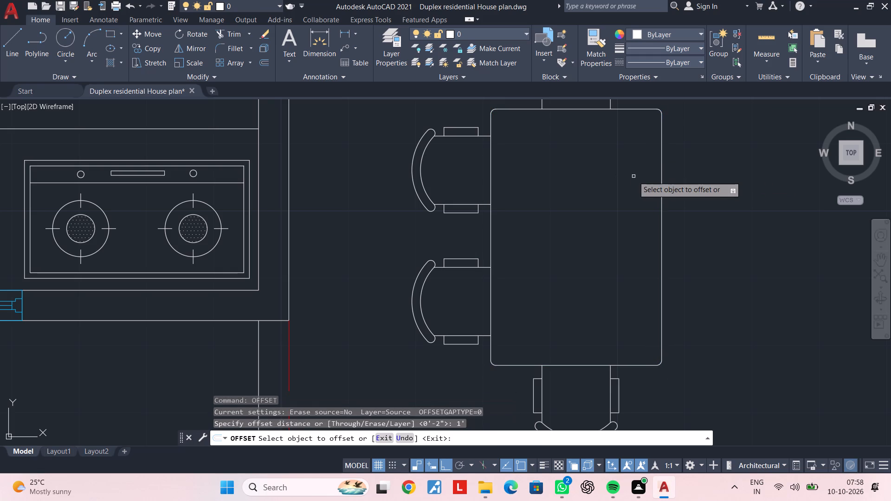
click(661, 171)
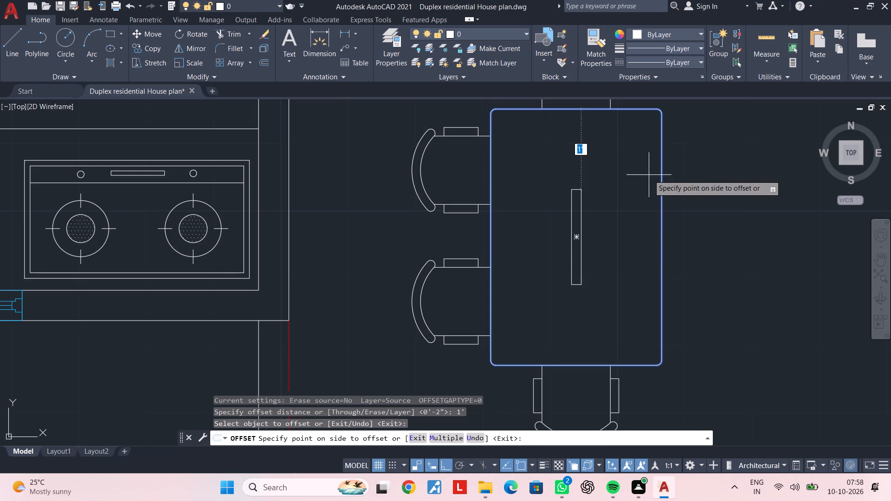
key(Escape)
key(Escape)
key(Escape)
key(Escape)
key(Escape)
Offset the joined dining table outline inward by 1".
text(of 1")
key(Return)
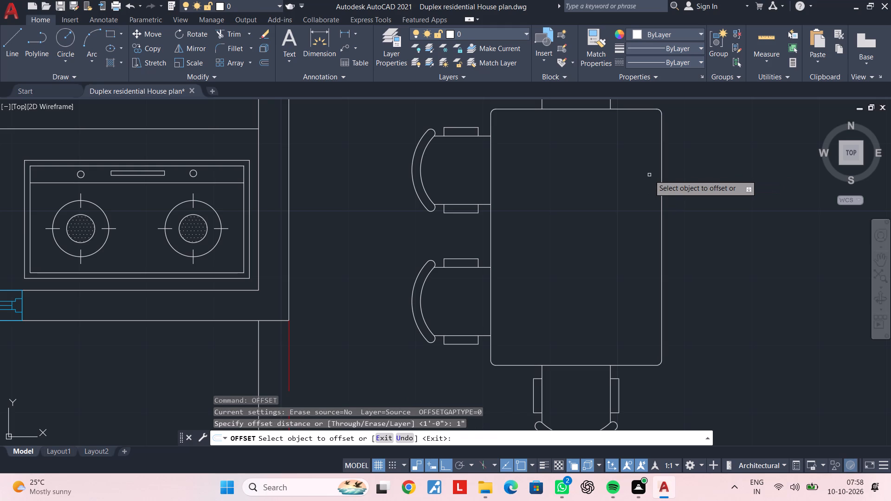
click(661, 170)
click(650, 175)
key(Escape)
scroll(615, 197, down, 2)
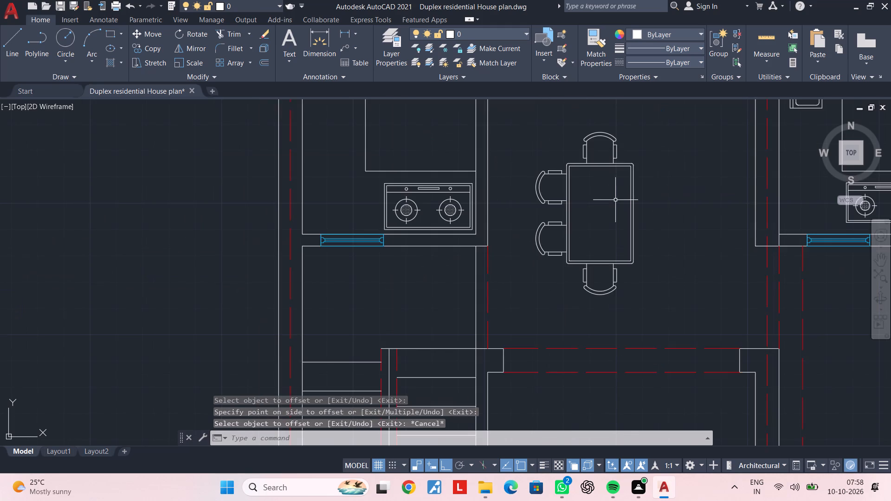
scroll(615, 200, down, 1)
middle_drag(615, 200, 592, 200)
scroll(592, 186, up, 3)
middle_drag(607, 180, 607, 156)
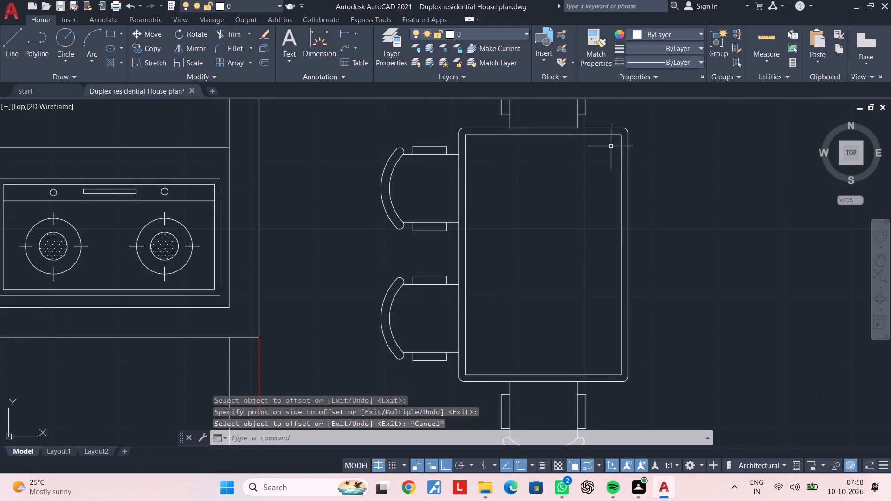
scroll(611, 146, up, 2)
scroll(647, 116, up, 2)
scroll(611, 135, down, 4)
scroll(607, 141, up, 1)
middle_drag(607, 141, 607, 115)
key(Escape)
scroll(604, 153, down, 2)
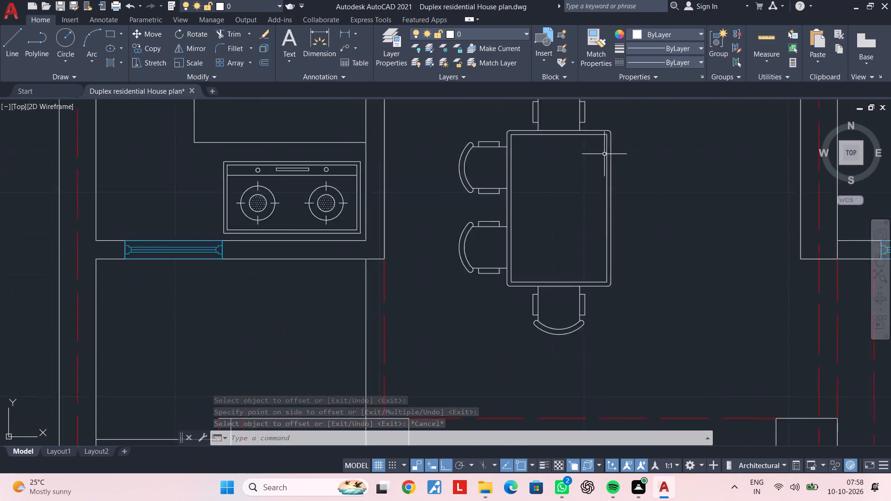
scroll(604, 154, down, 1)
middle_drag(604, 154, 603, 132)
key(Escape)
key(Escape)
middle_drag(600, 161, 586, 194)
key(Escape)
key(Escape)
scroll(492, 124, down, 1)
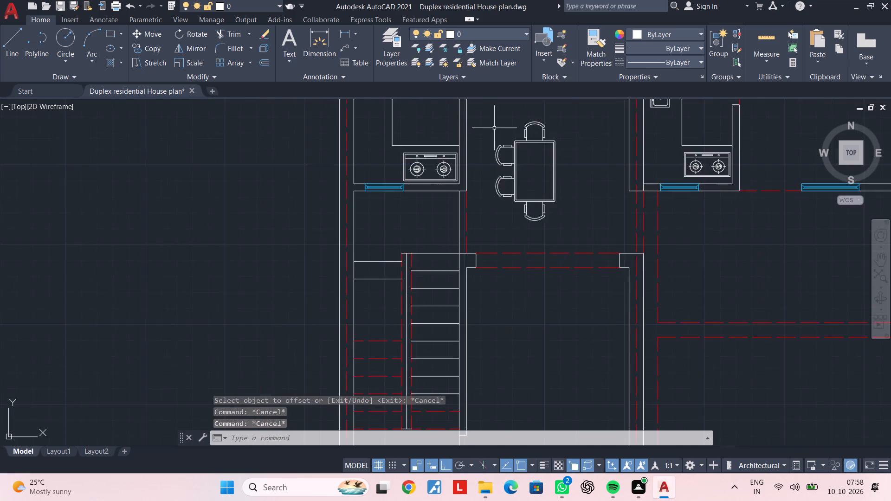
Define a block named "table dinning" from the dining table and its four remaining chairs.
middle_drag(497, 137, 497, 191)
click(498, 163)
click(578, 285)
key(Escape)
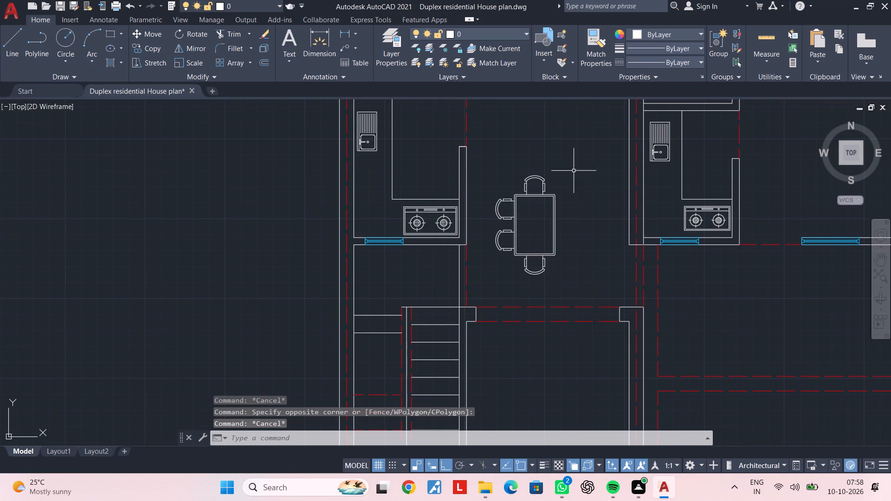
click(575, 149)
click(492, 283)
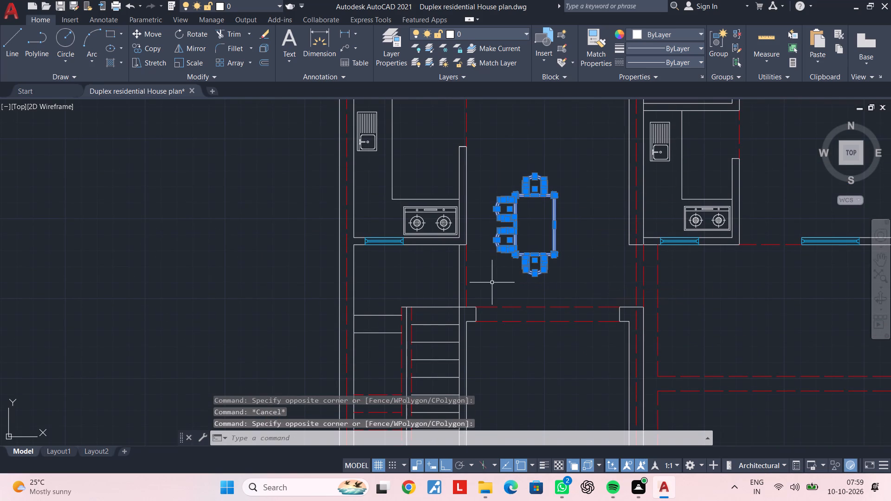
scroll(538, 267, up, 4)
scroll(533, 284, down, 3)
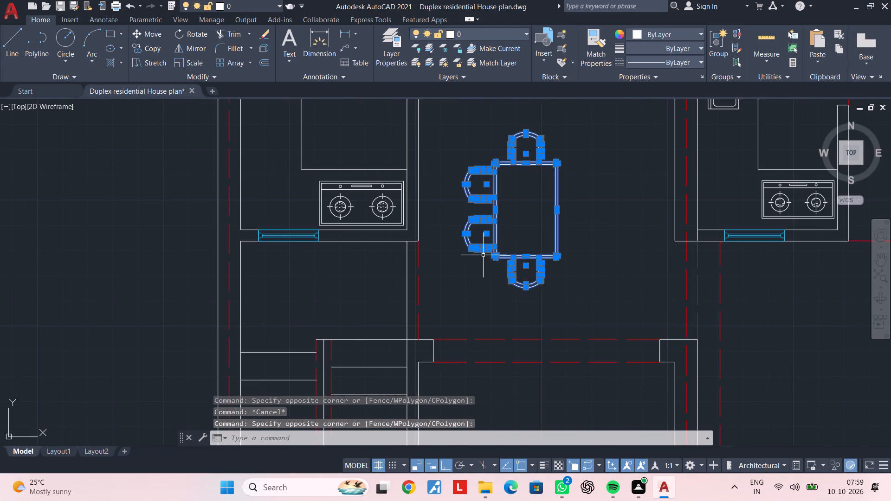
scroll(483, 255, up, 4)
scroll(483, 255, down, 5)
middle_drag(531, 230, 525, 249)
scroll(524, 184, up, 4)
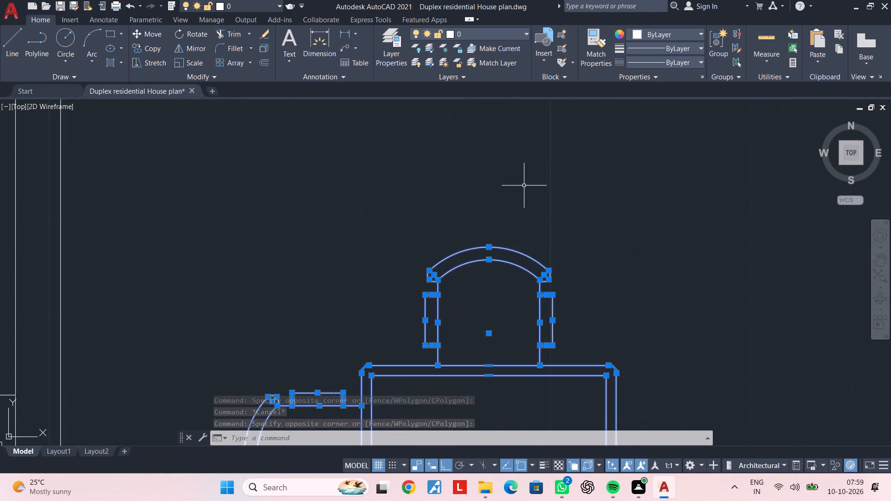
scroll(518, 228, down, 3)
middle_drag(518, 234, 508, 137)
text(b)
key(space)
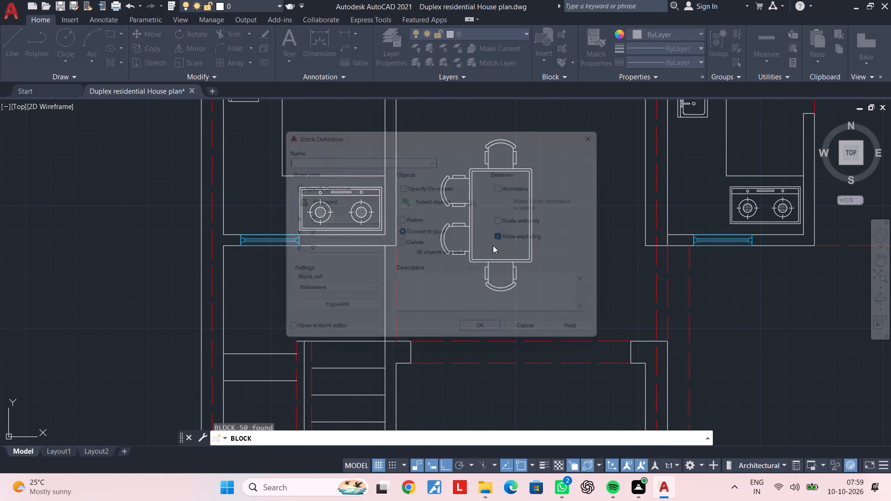
text(table dinning)
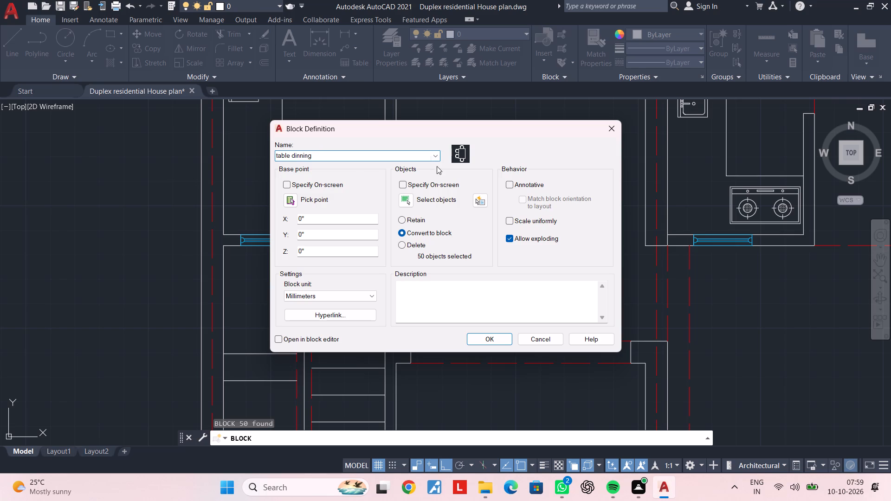
click(490, 343)
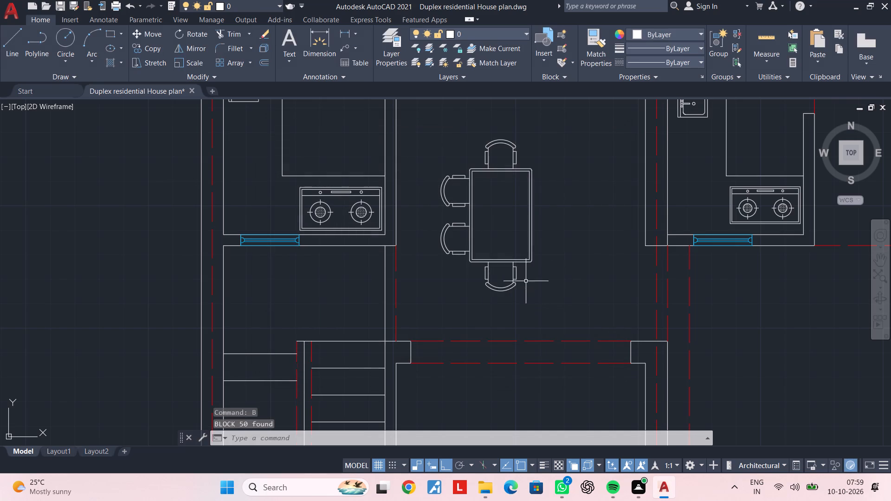
Turn off Ortho and move the dining table block about 4'-8" northeast, close beside the wall between the two units.
click(549, 183)
click(486, 222)
key(m)
key(space)
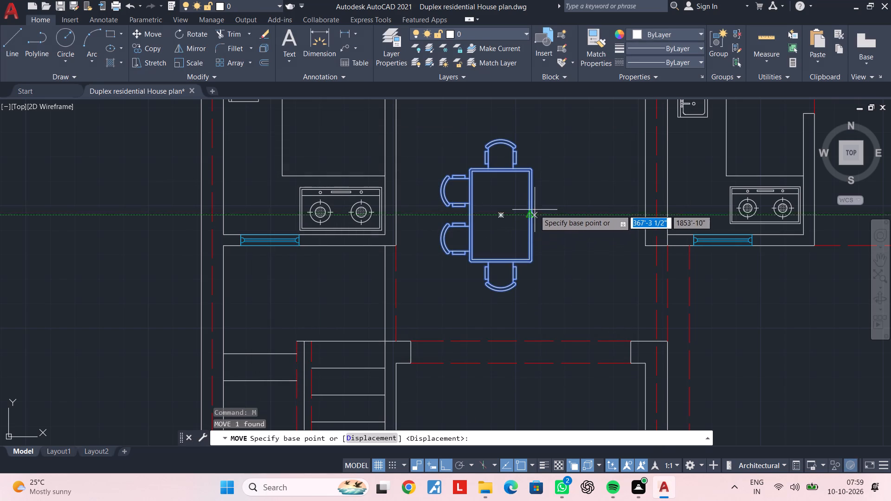
click(533, 214)
middle_drag(575, 184, 563, 194)
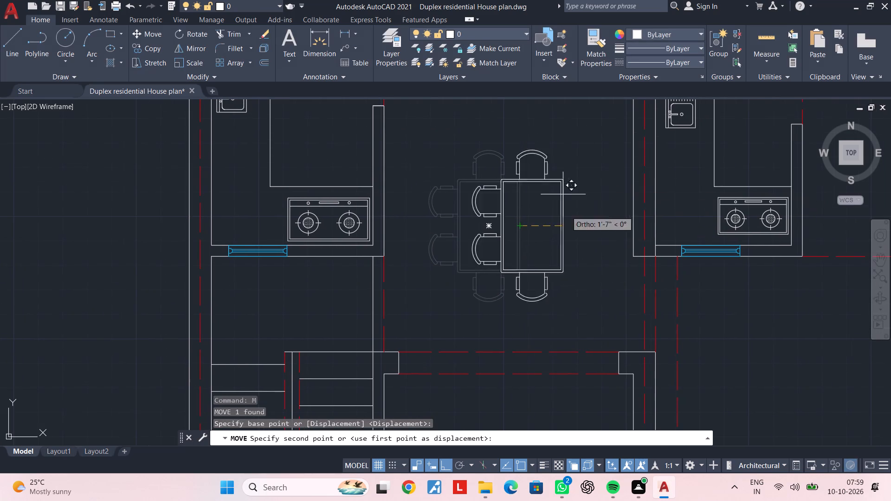
click(448, 462)
scroll(562, 259, down, 1)
middle_drag(562, 257, 562, 269)
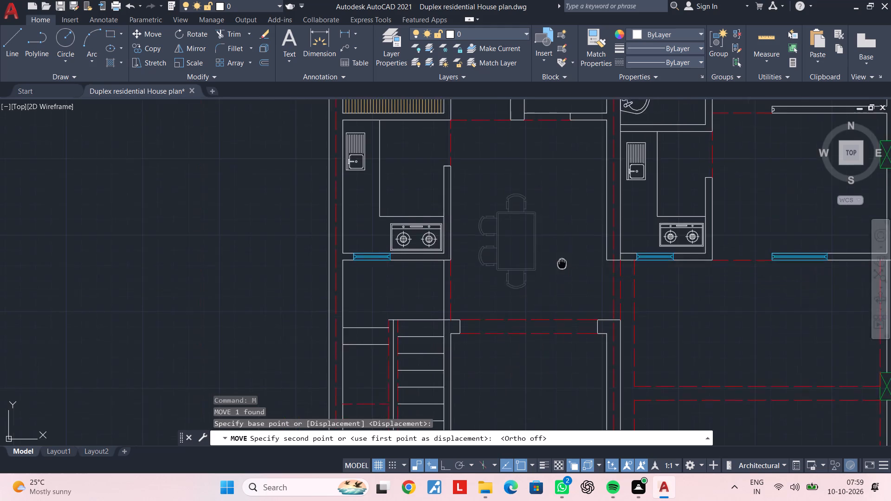
middle_drag(562, 269, 540, 310)
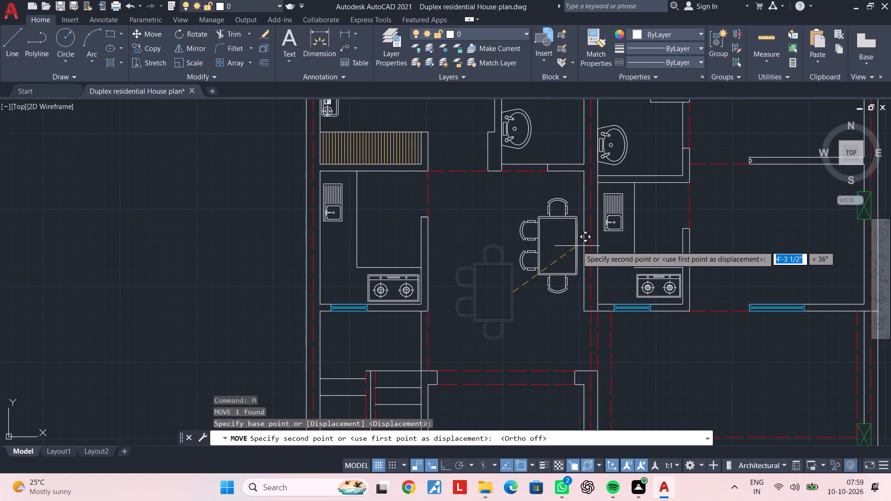
scroll(577, 246, up, 2)
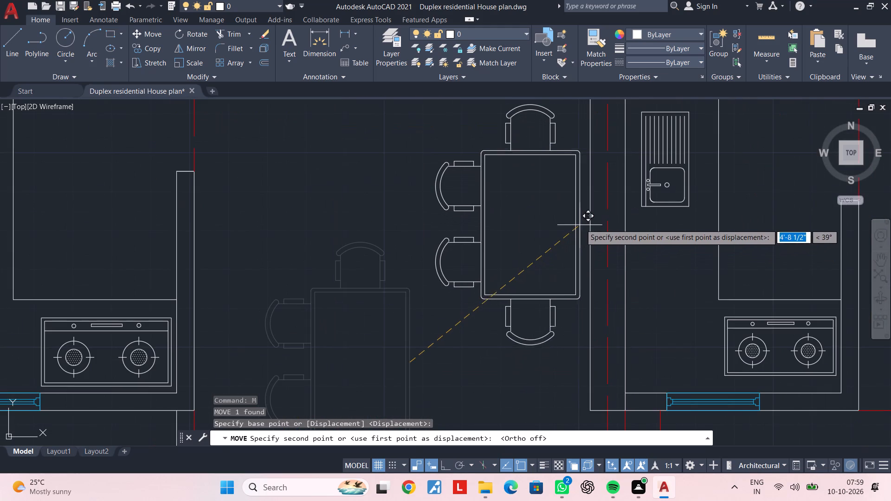
scroll(586, 222, up, 1)
click(579, 222)
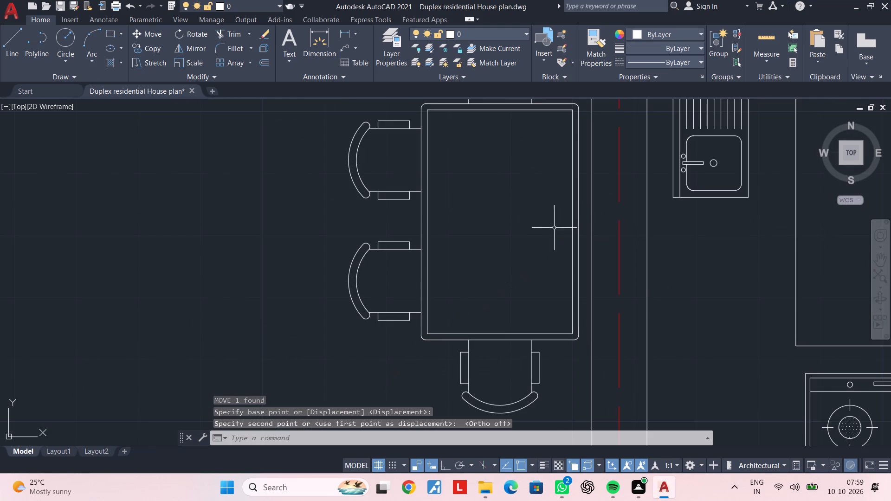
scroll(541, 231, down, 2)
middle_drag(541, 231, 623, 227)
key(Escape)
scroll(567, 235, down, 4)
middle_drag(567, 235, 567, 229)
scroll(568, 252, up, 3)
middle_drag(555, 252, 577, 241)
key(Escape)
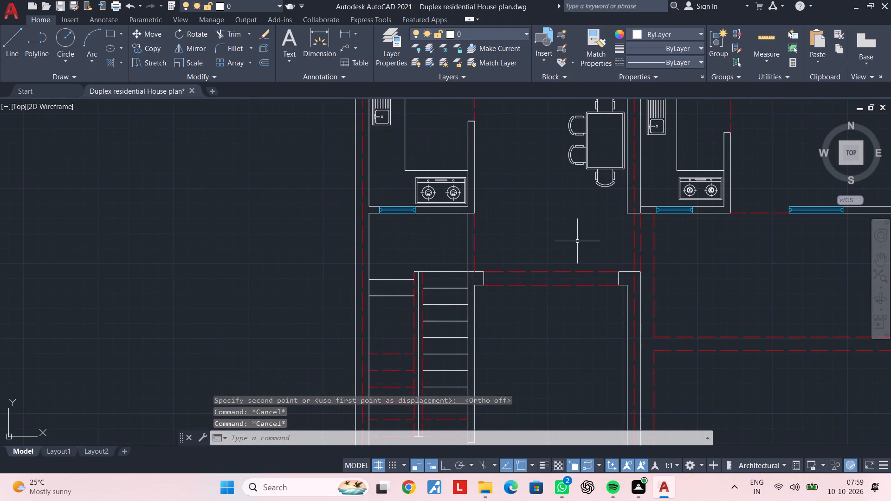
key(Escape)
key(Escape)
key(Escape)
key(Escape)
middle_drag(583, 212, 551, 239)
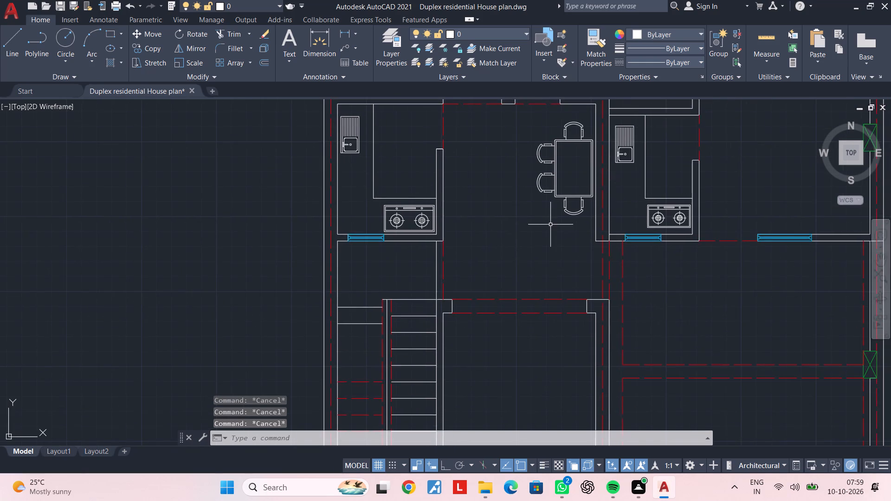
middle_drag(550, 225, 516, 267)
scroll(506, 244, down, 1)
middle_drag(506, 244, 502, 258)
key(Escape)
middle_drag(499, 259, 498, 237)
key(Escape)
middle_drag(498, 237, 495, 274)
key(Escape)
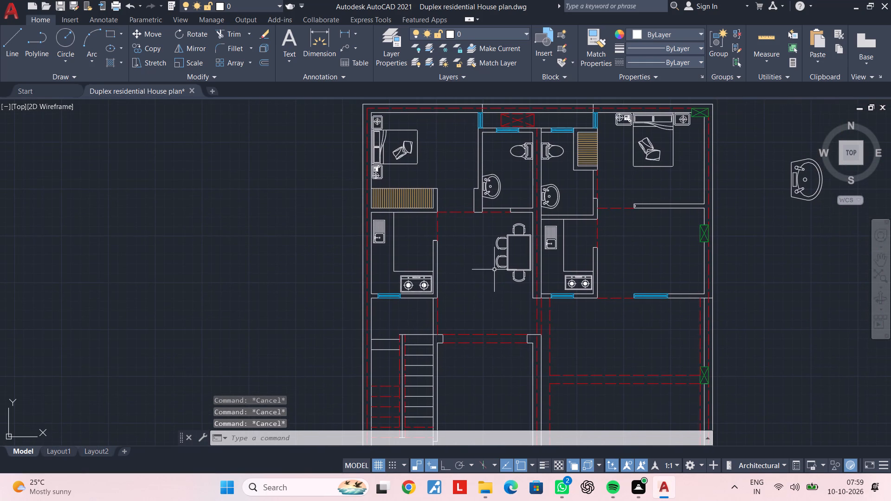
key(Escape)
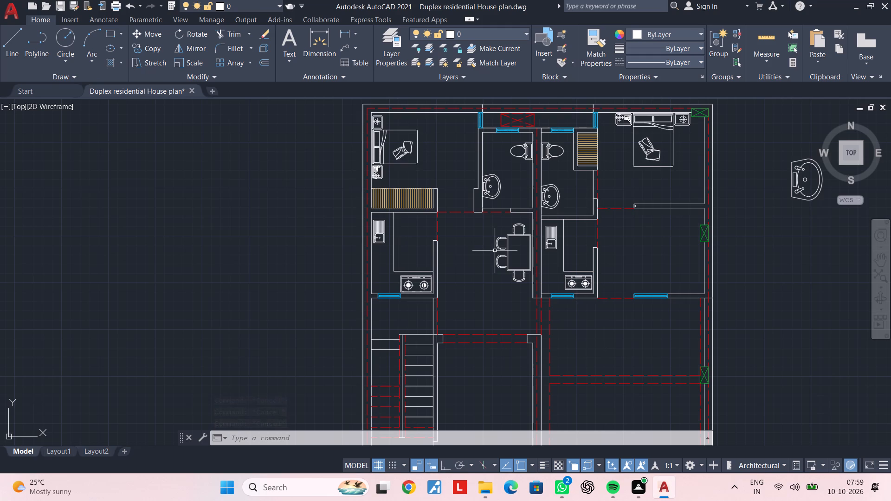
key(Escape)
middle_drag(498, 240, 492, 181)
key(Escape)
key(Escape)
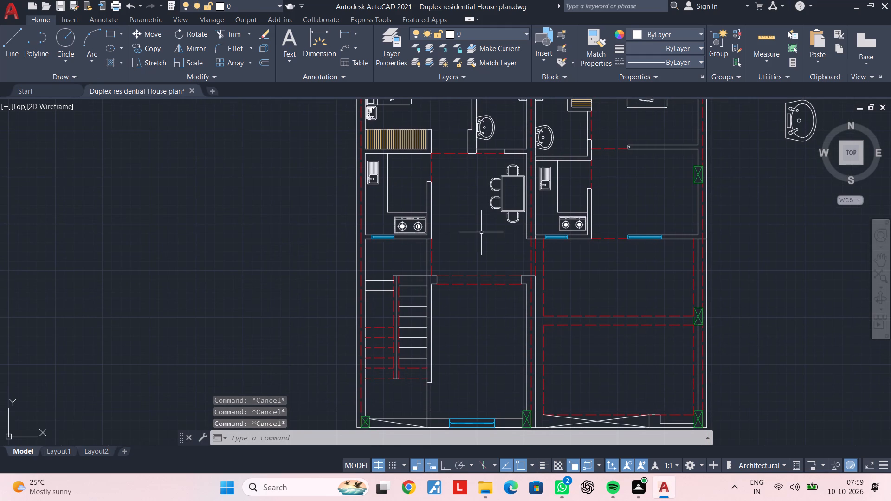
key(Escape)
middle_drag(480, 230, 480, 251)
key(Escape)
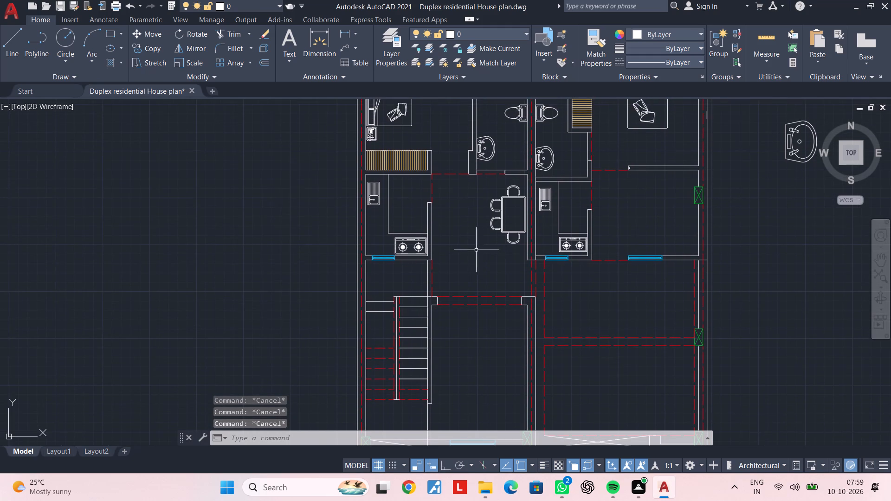
Open DesignCenter and browse for a drawing to load in the Sofa block folder of Furnitures CAD Blocks.
middle_drag(475, 248, 522, 215)
key(Escape)
middle_drag(514, 208, 515, 178)
key(Escape)
text(adc)
key(space)
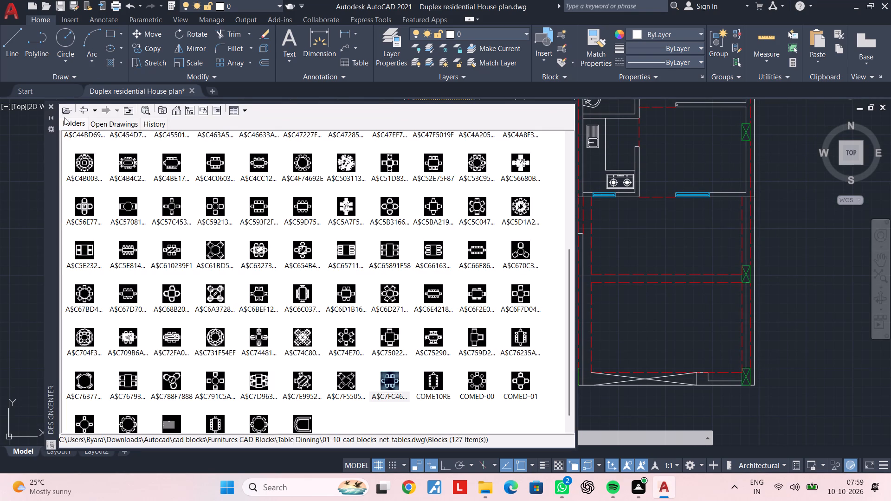
click(64, 113)
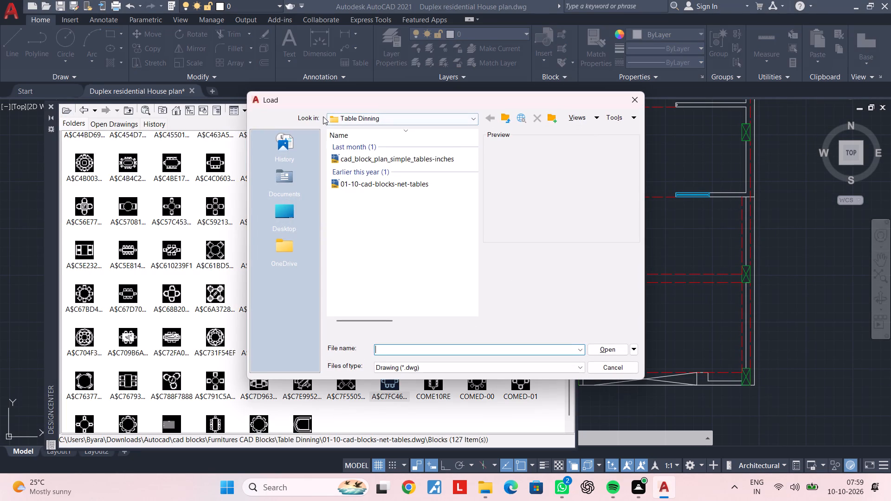
click(462, 115)
double_click(460, 206)
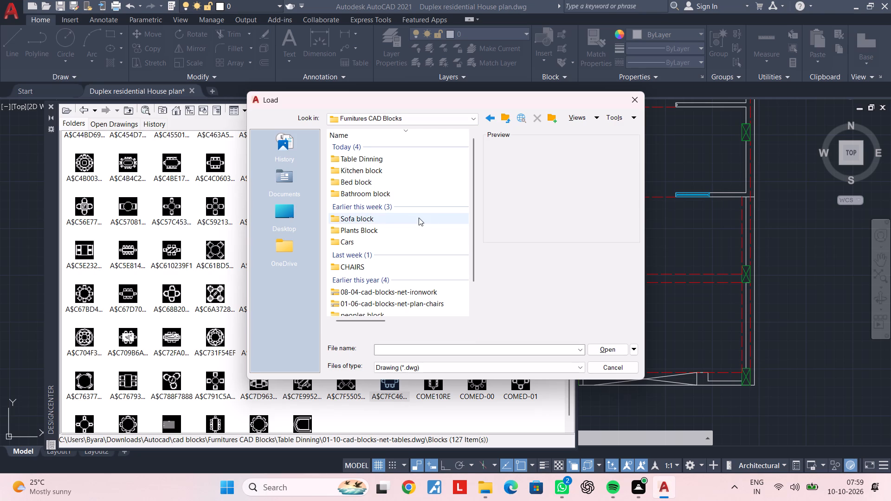
click(419, 218)
double_click(419, 218)
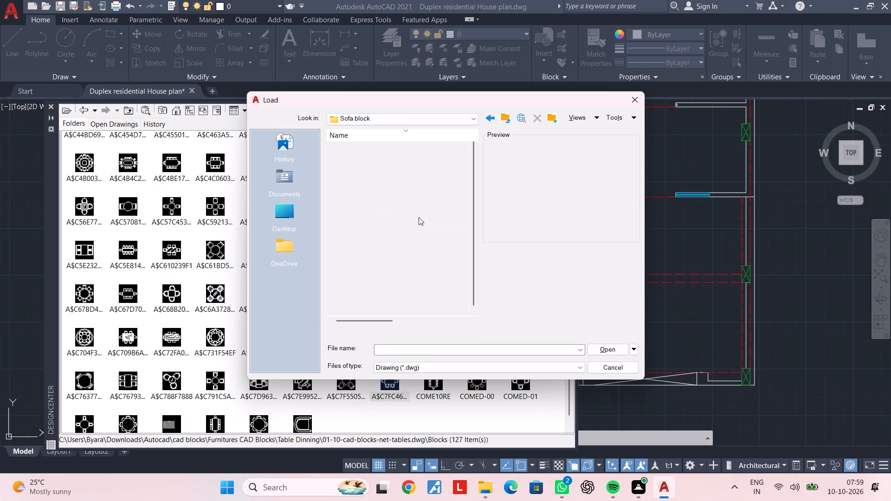
Compare the previews of the sofa drawings and load the block list of 01-04-cad-blocks-net-sofas.
click(414, 163)
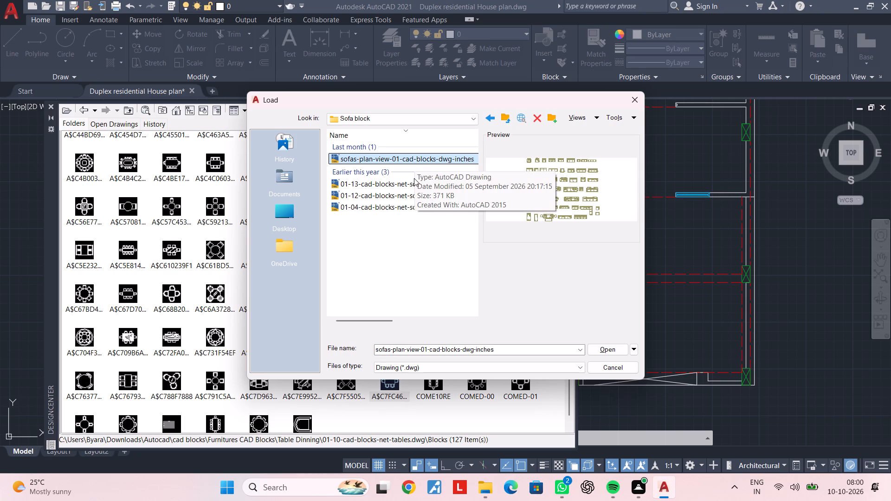
click(402, 183)
click(400, 193)
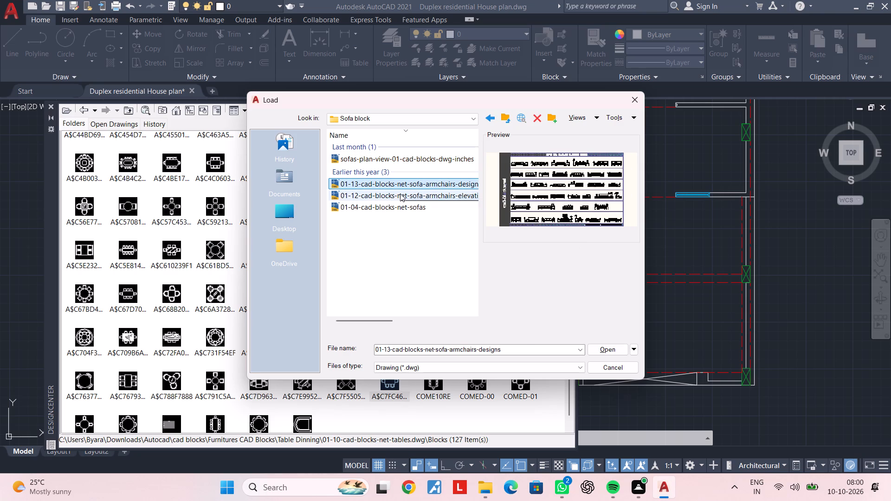
click(393, 205)
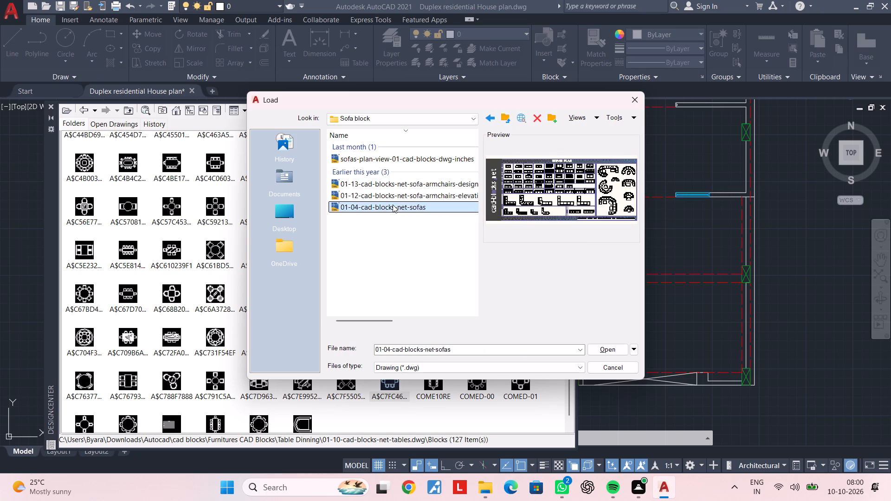
double_click(393, 205)
double_click(78, 142)
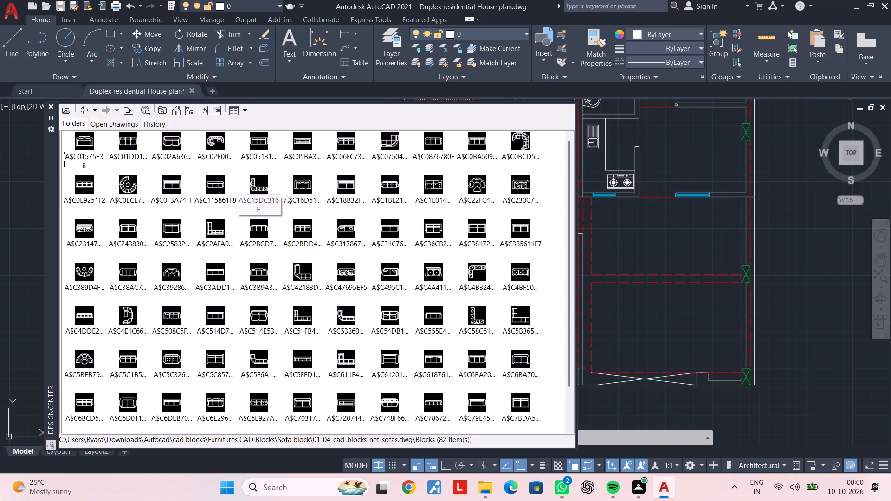
Look through the sofa blocks for a suitable three-seater, previewing designs including A$C6BA2058B, A$C5C1B5EFD and A$C508C5FA5.
scroll(286, 195, down, 4)
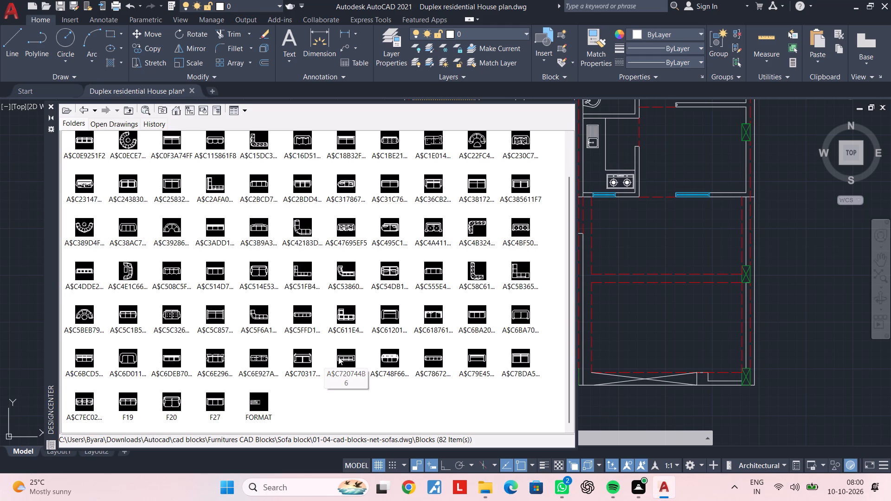
double_click(441, 313)
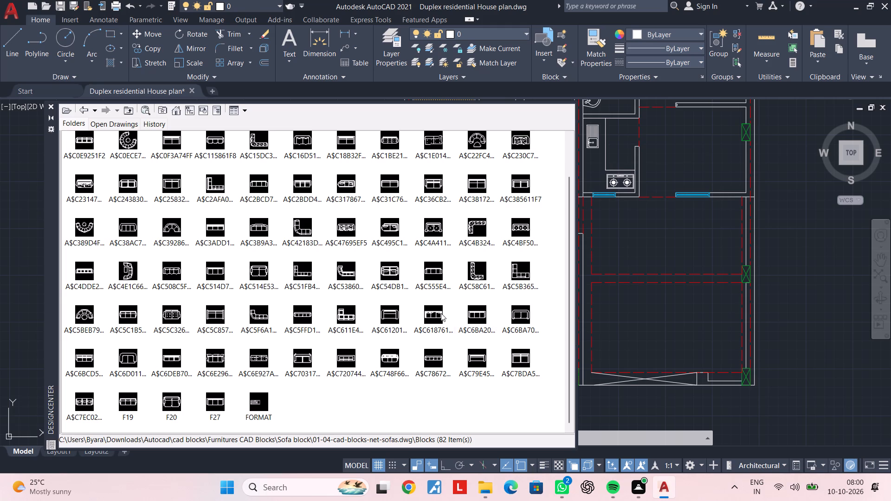
click(643, 154)
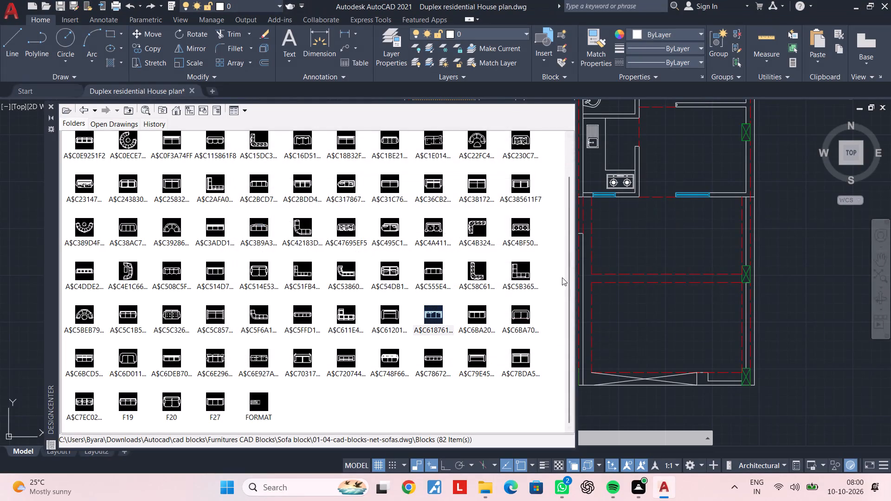
double_click(484, 308)
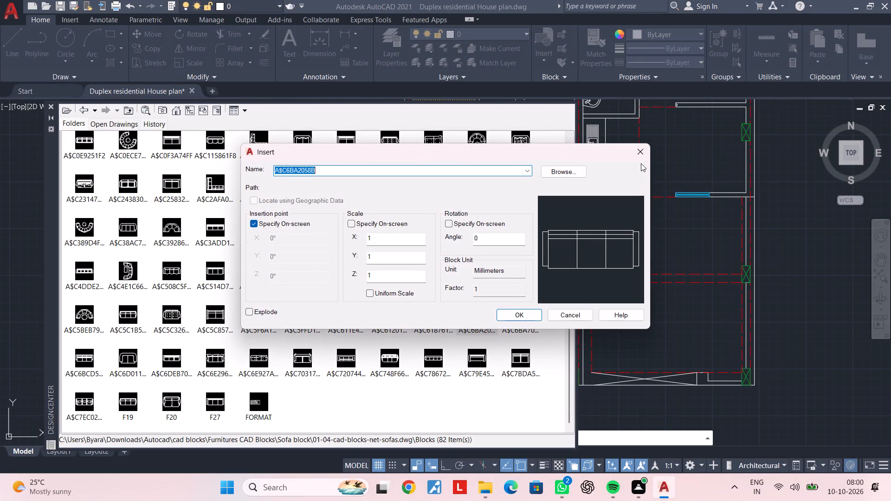
click(641, 157)
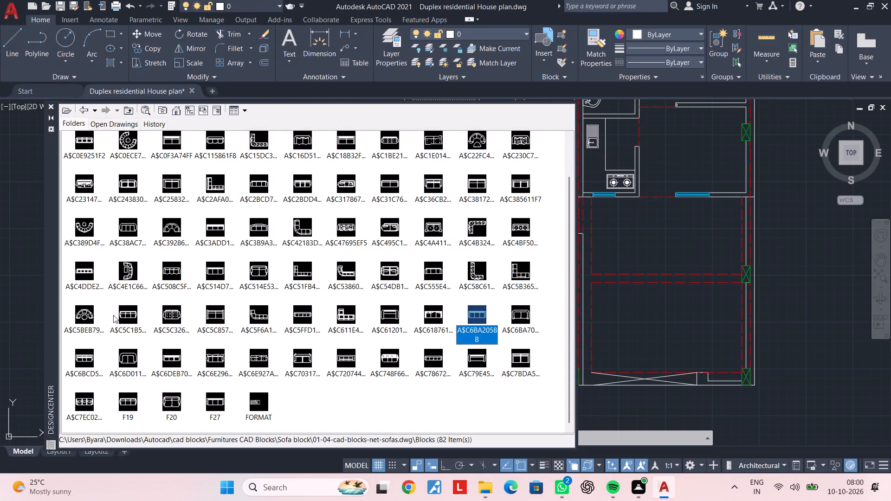
double_click(131, 314)
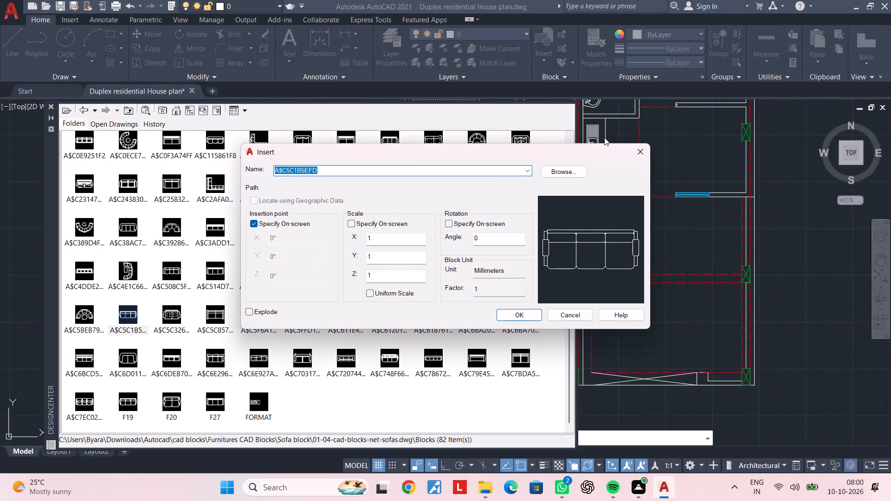
click(642, 152)
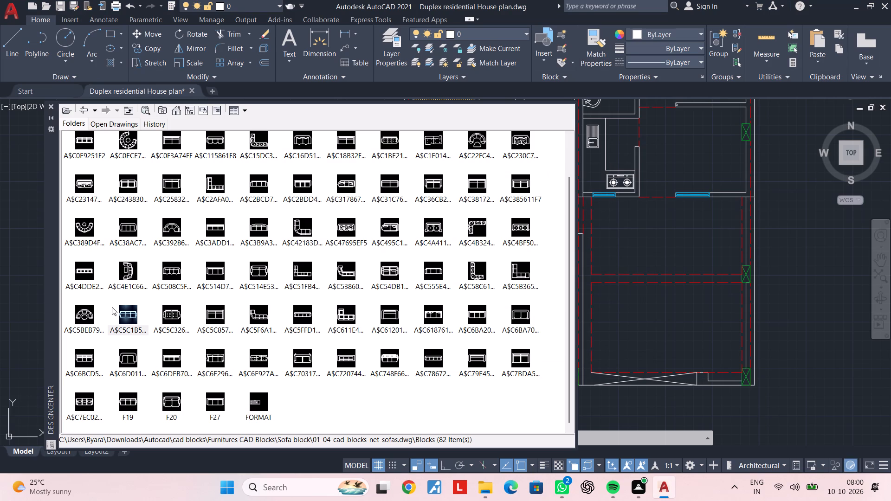
double_click(177, 271)
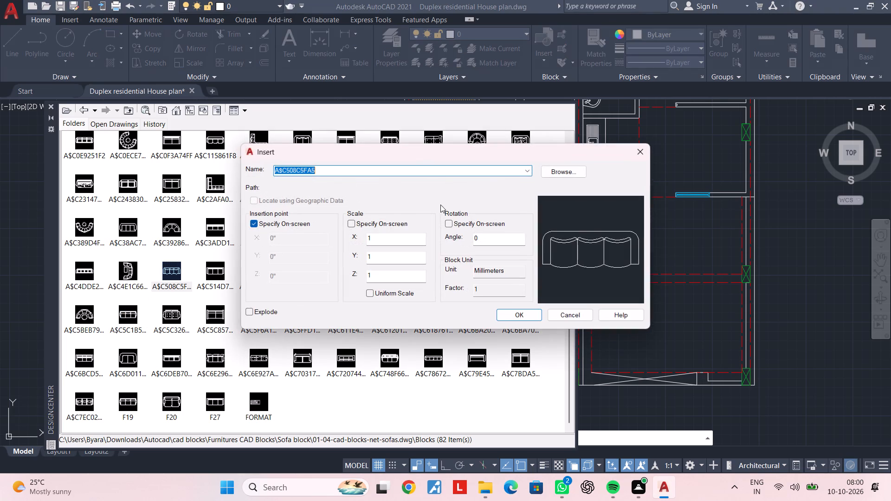
click(636, 152)
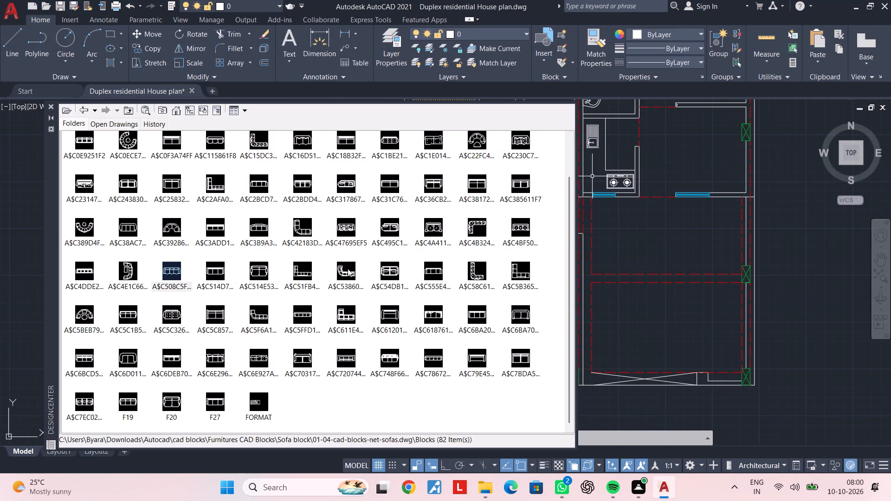
scroll(415, 238, up, 1)
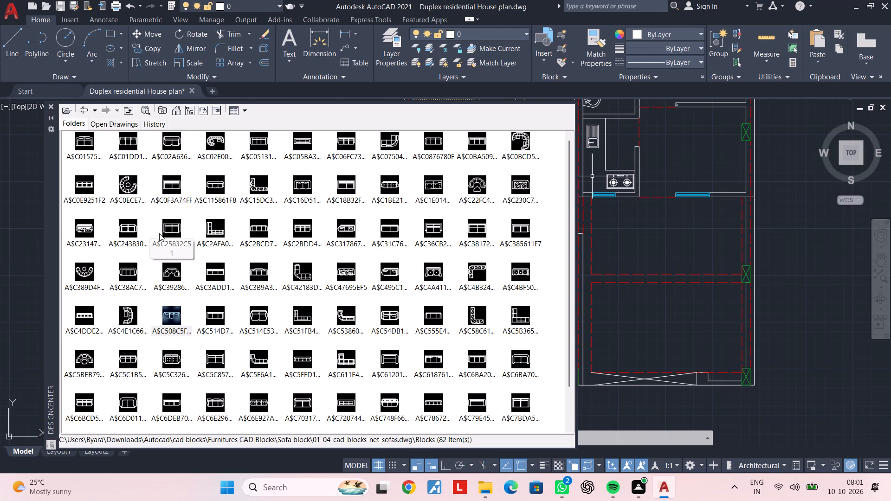
scroll(159, 233, up, 2)
scroll(321, 264, down, 1)
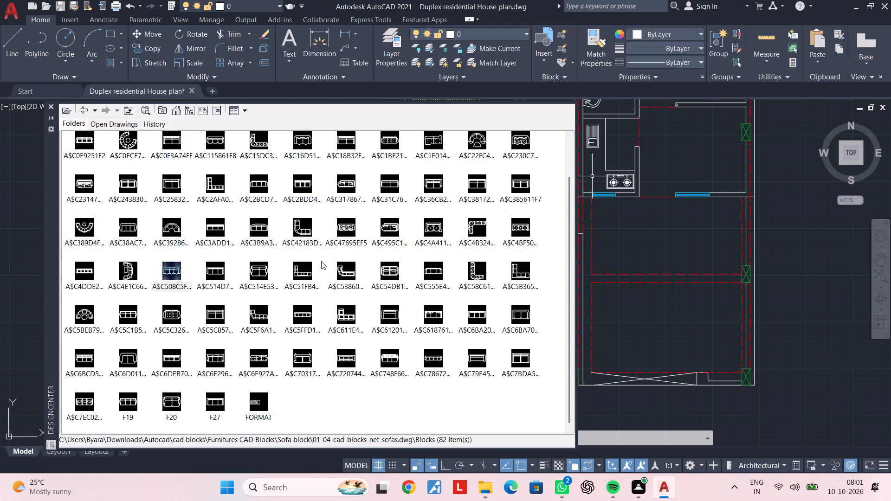
Load the block list of the drawing sofas-plan-view-01-cad-blocks-dwg-inches.
click(69, 109)
double_click(358, 155)
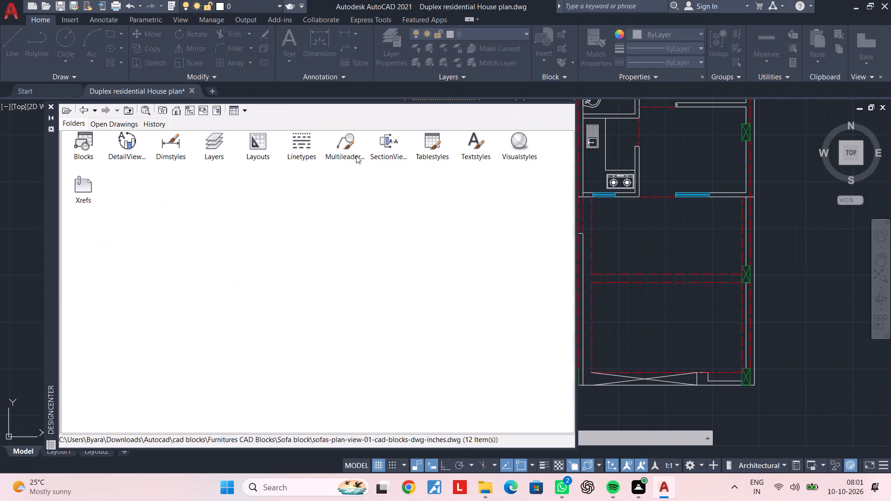
double_click(84, 140)
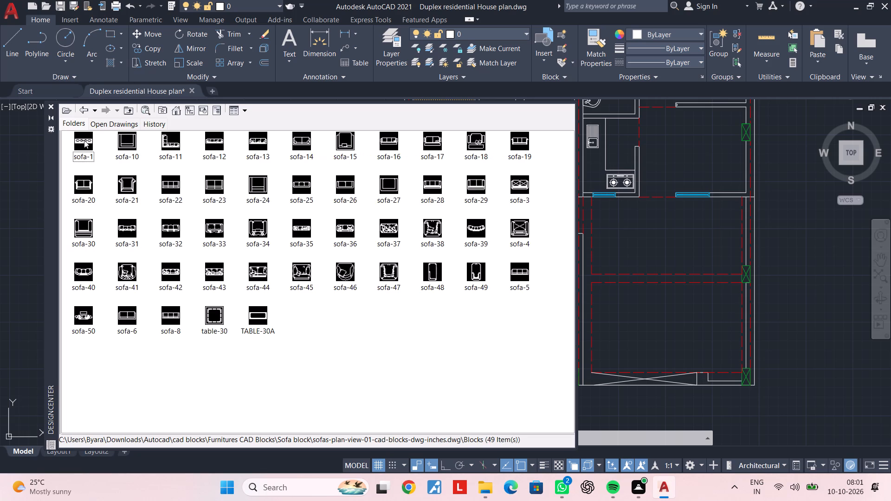
Preview candidate sofa blocks for insertion: sofa-28, sofa-19, sofa-5, sofa-25, sofa-8, sofa-42 and sofa-43.
double_click(437, 188)
click(636, 152)
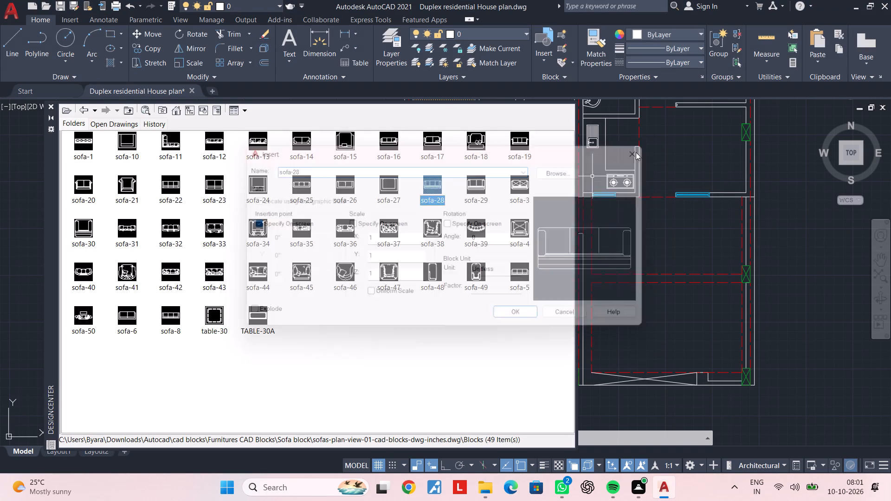
double_click(516, 138)
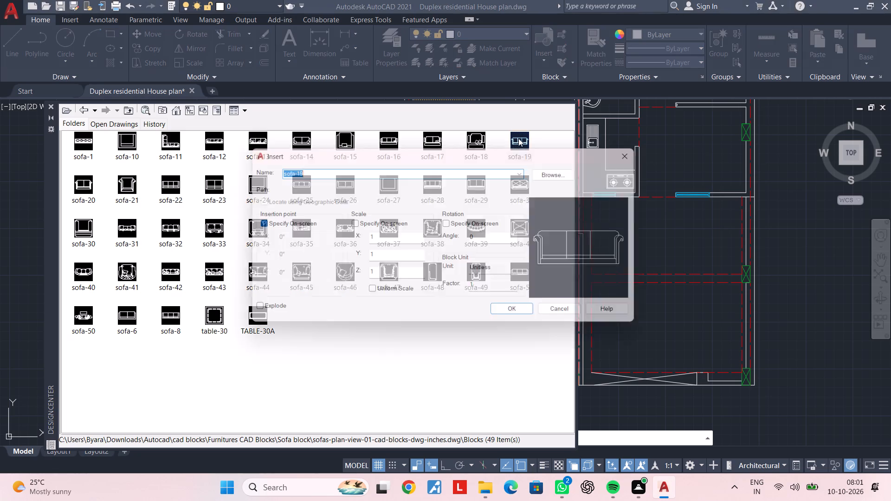
click(643, 143)
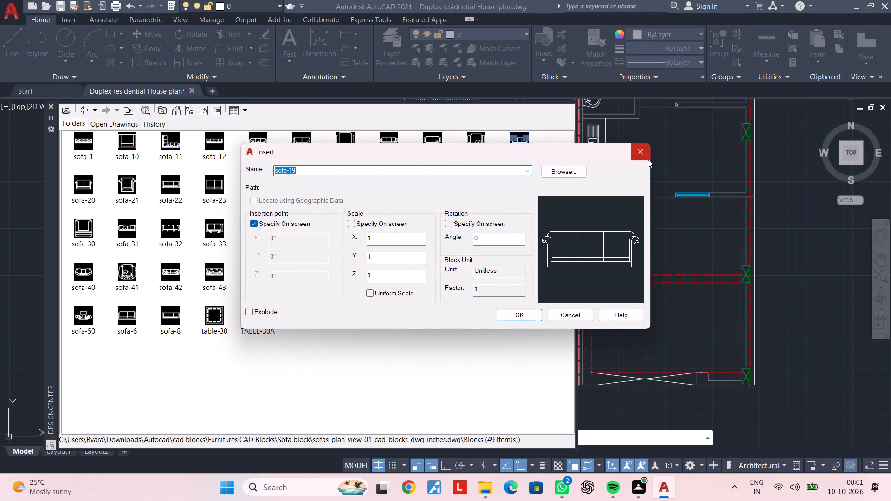
click(645, 156)
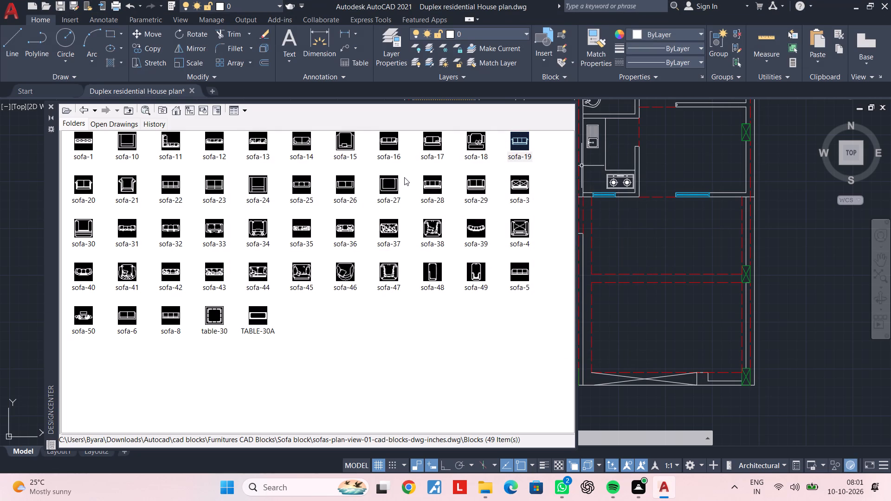
double_click(519, 272)
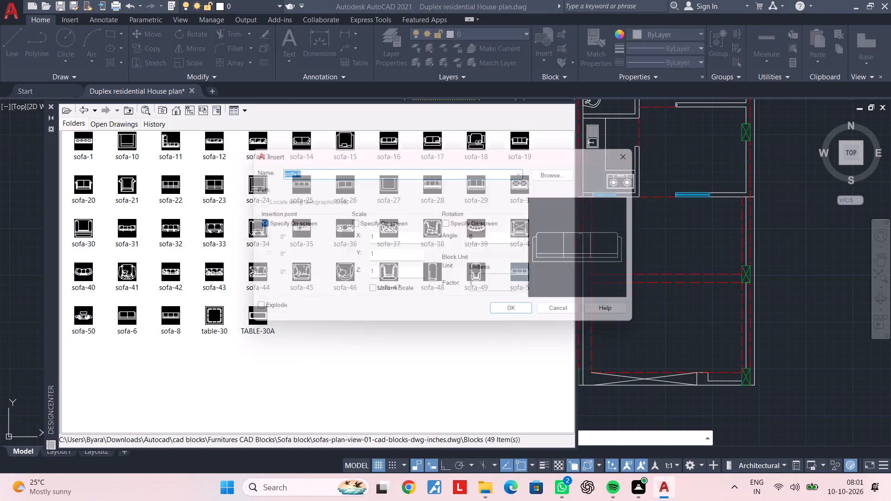
click(641, 153)
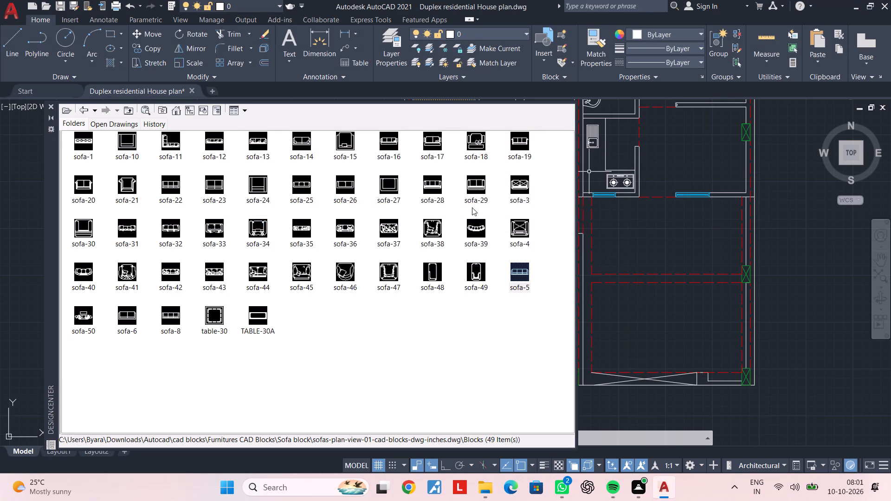
double_click(305, 187)
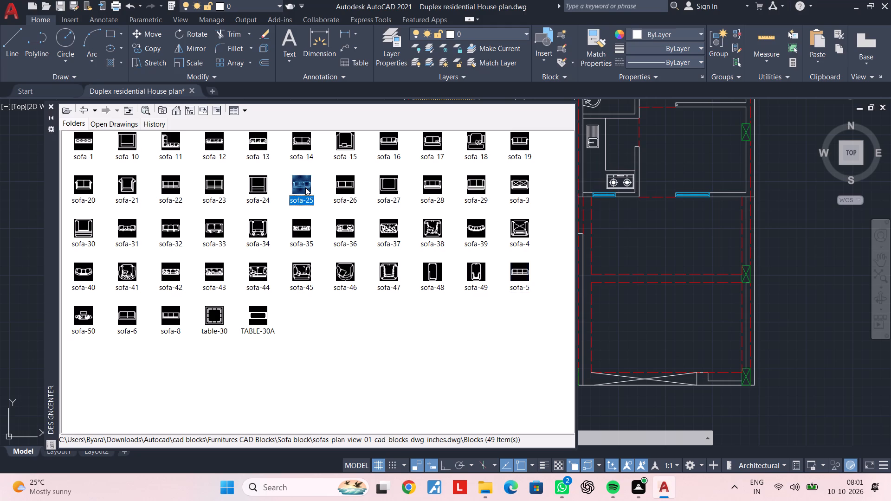
click(644, 149)
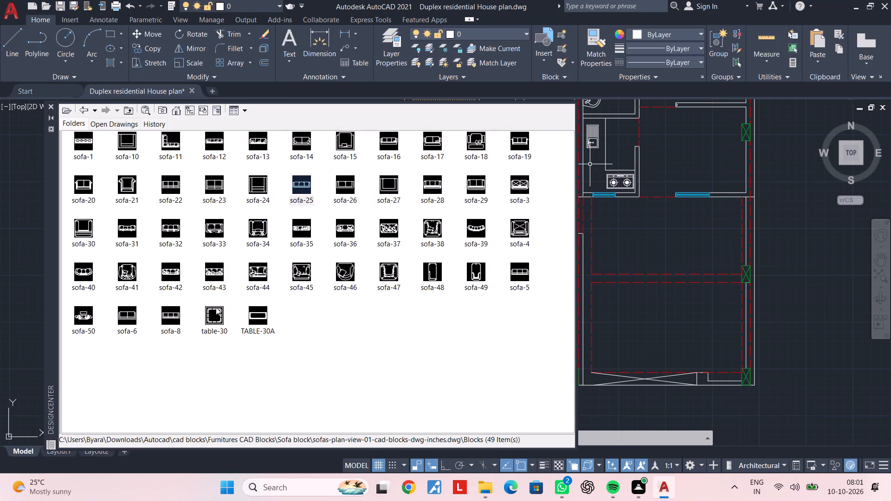
double_click(175, 309)
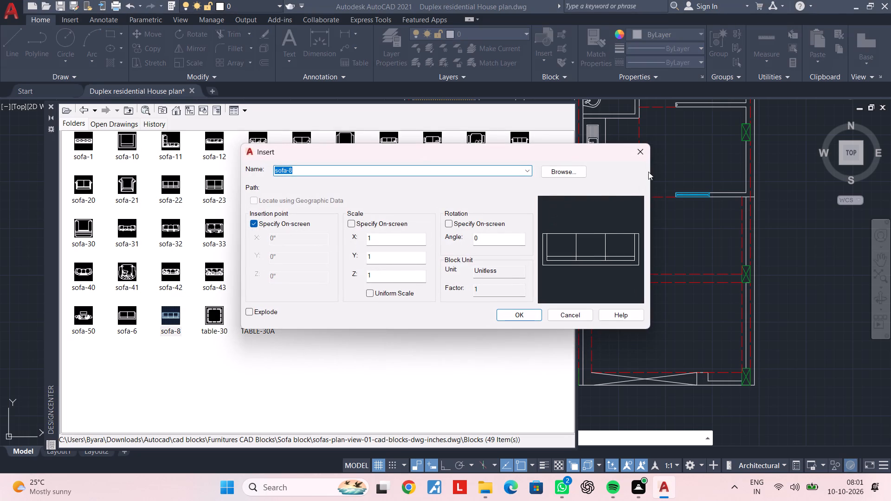
click(643, 158)
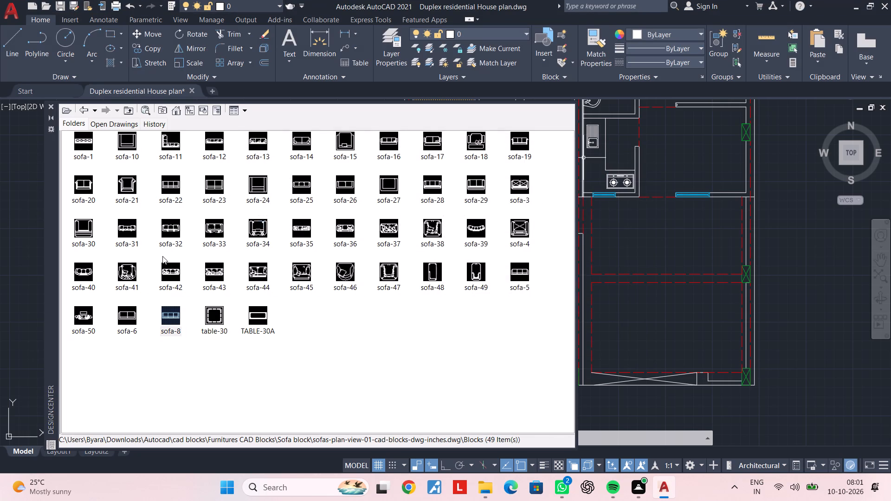
double_click(168, 268)
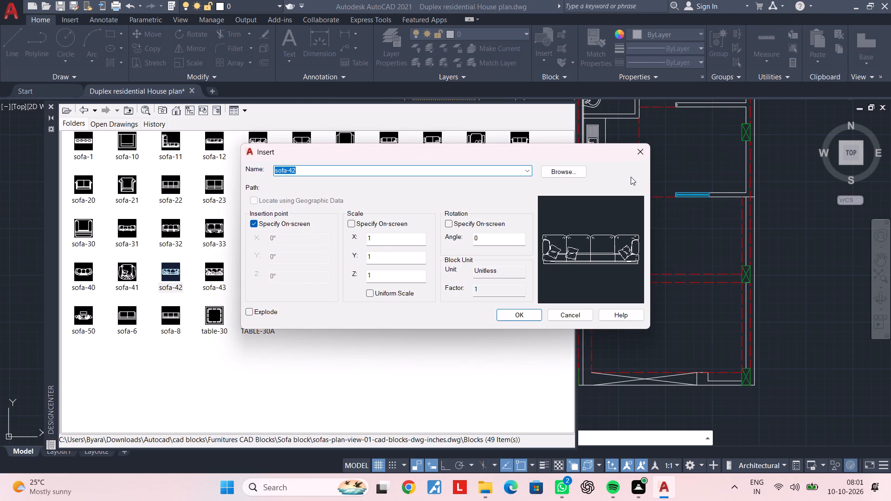
click(639, 155)
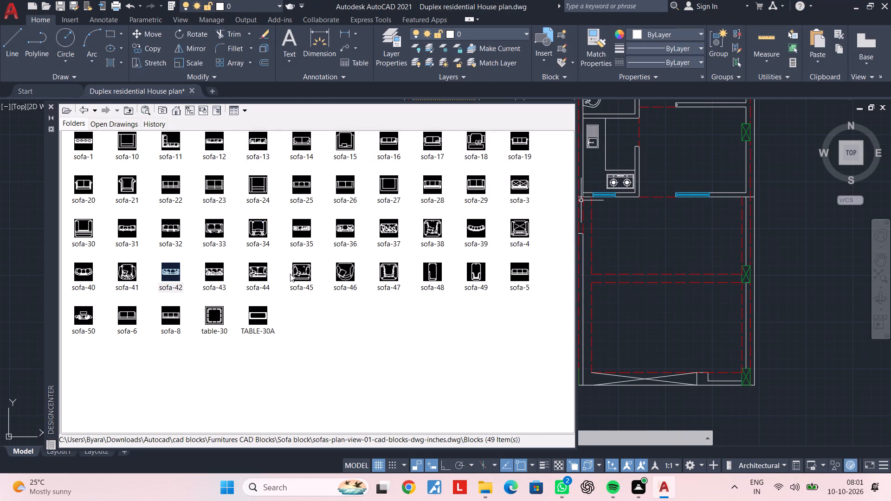
double_click(219, 270)
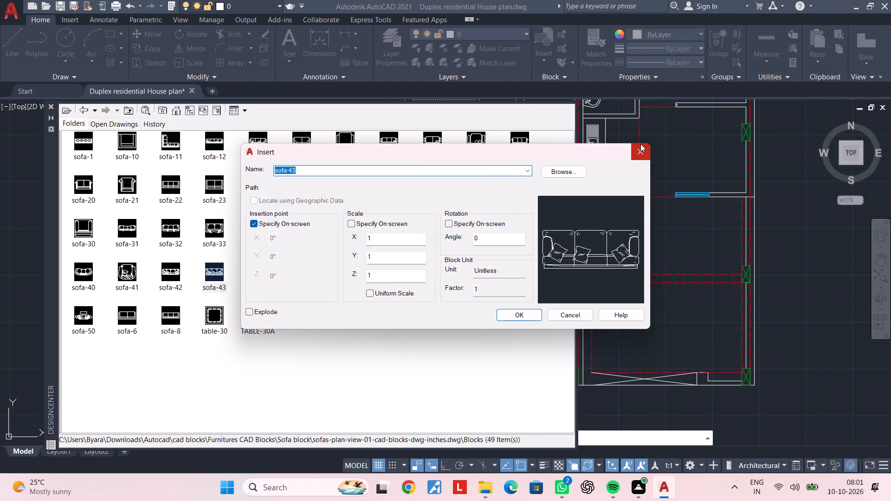
click(640, 144)
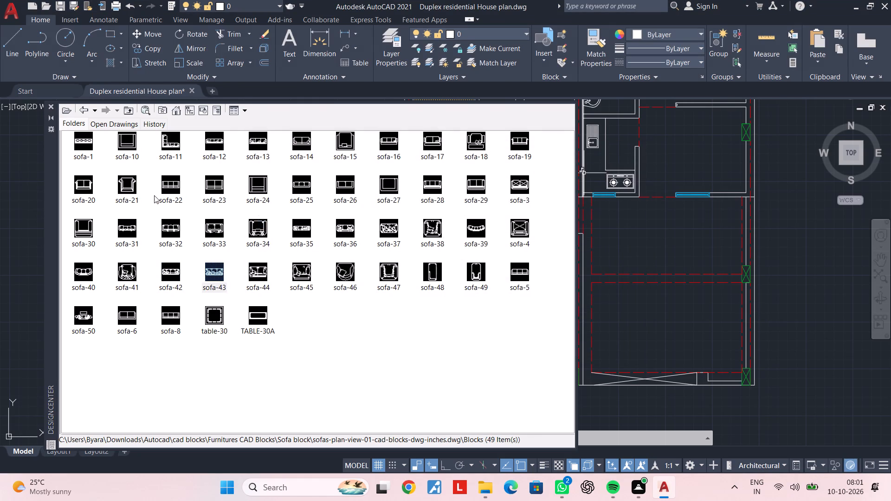
Compare further sofa designs by previewing sofa-16, sofa-35 and sofa-36, and recheck sofa-43.
scroll(150, 201, up, 2)
double_click(390, 141)
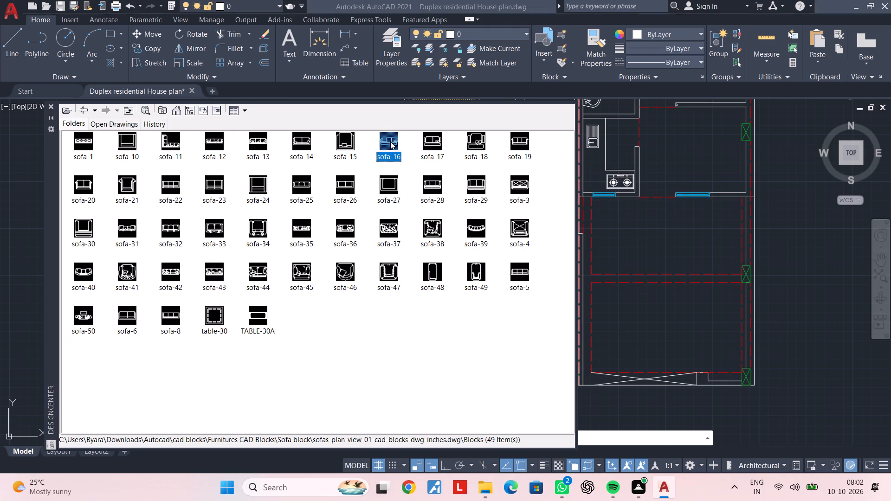
click(641, 147)
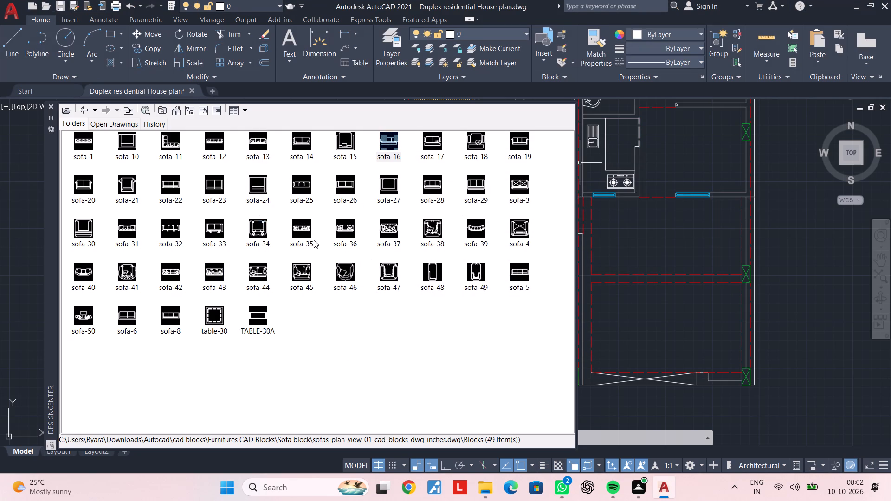
double_click(304, 229)
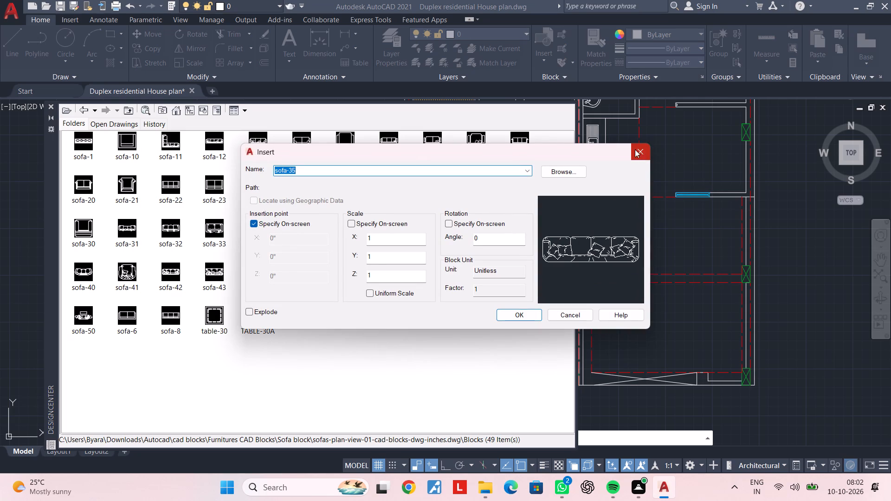
click(634, 149)
double_click(346, 223)
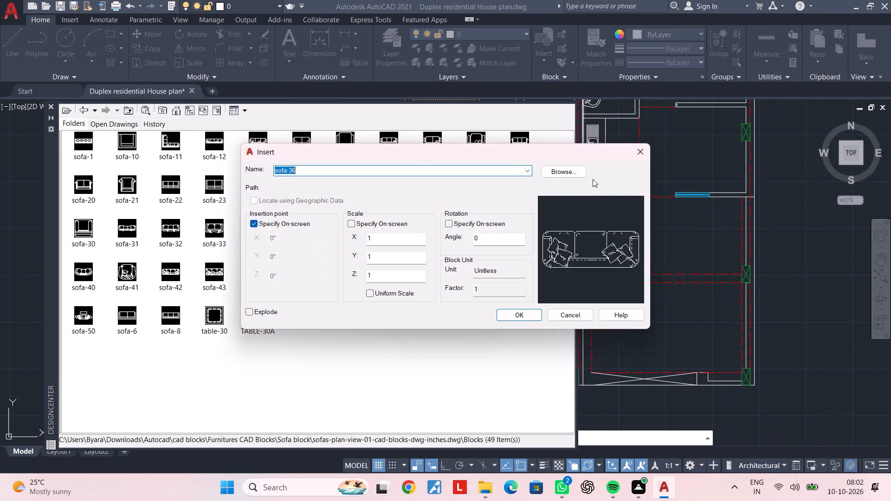
click(645, 149)
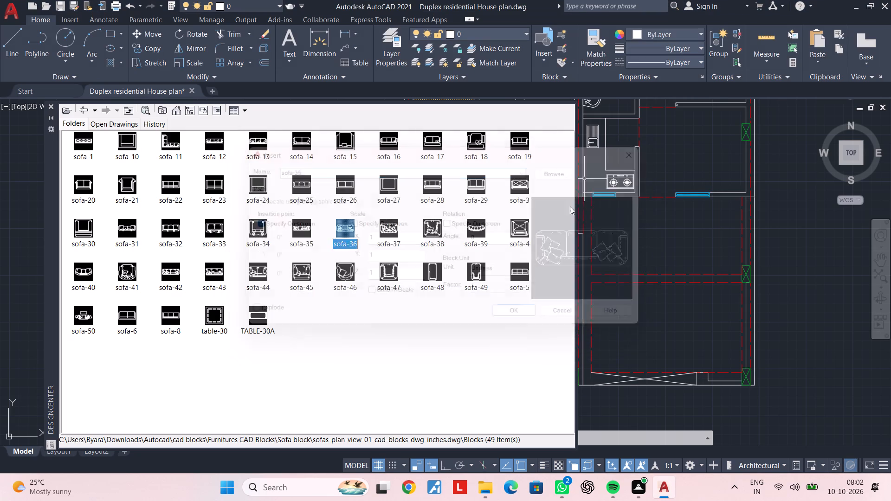
double_click(206, 272)
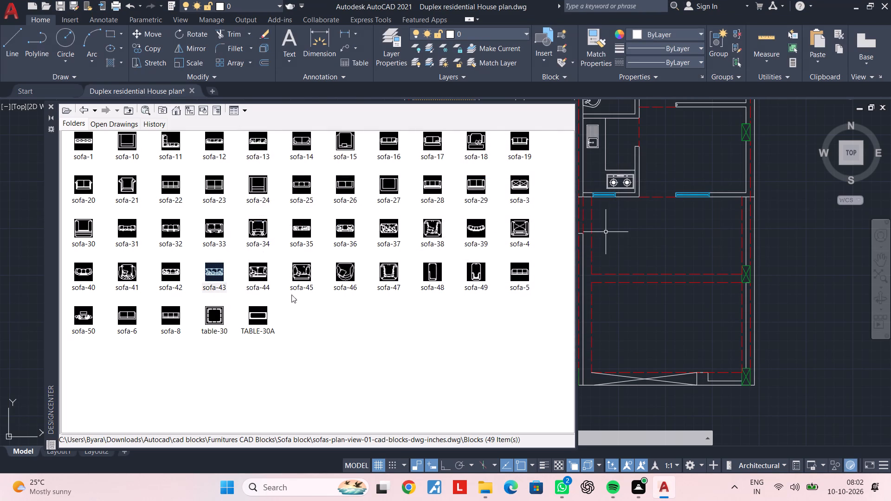
double_click(224, 274)
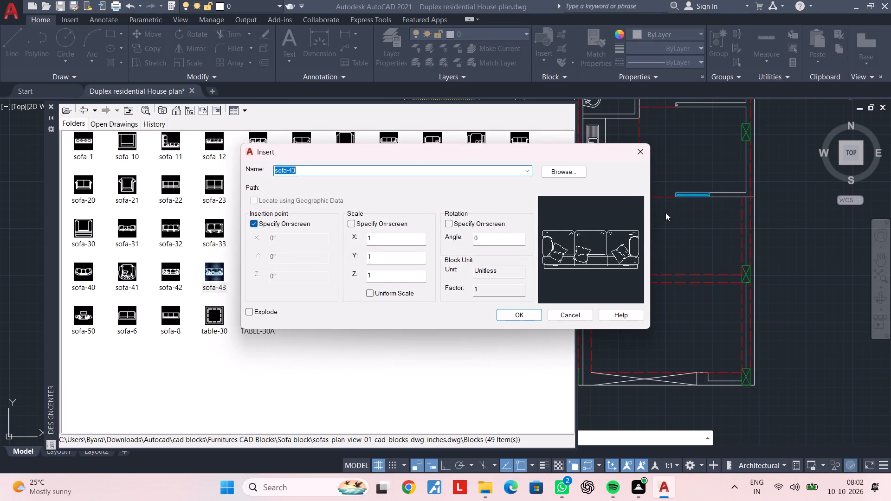
click(635, 157)
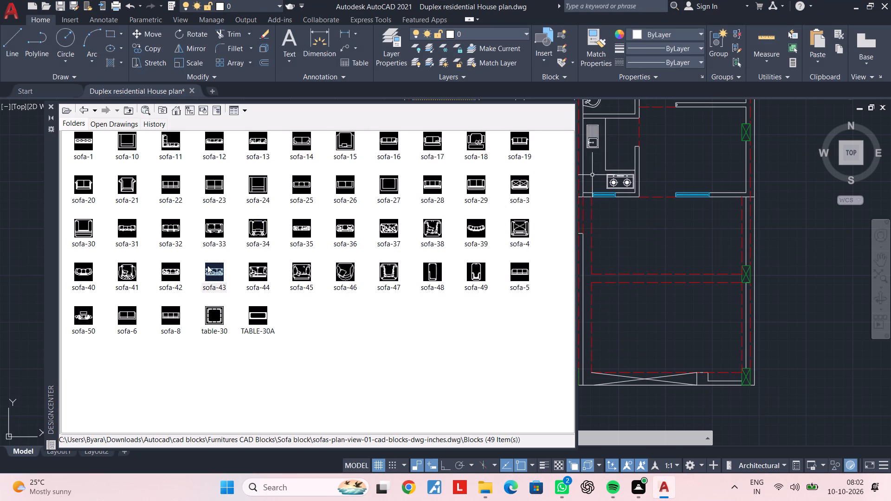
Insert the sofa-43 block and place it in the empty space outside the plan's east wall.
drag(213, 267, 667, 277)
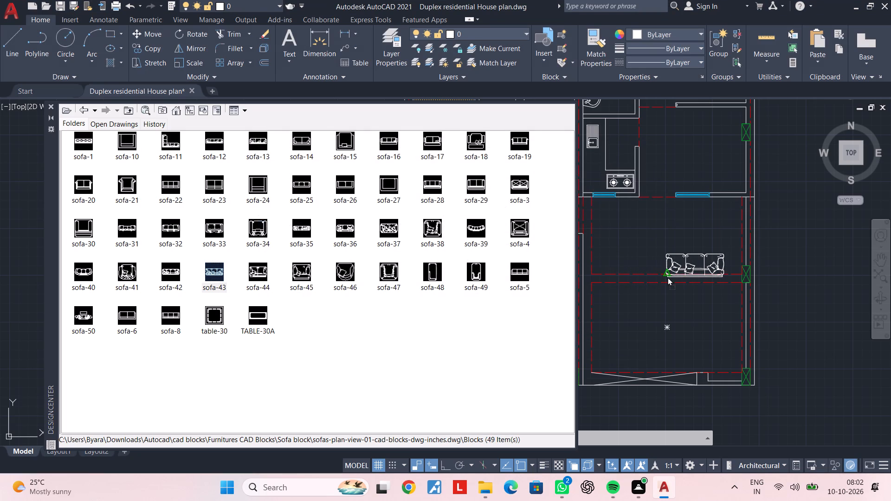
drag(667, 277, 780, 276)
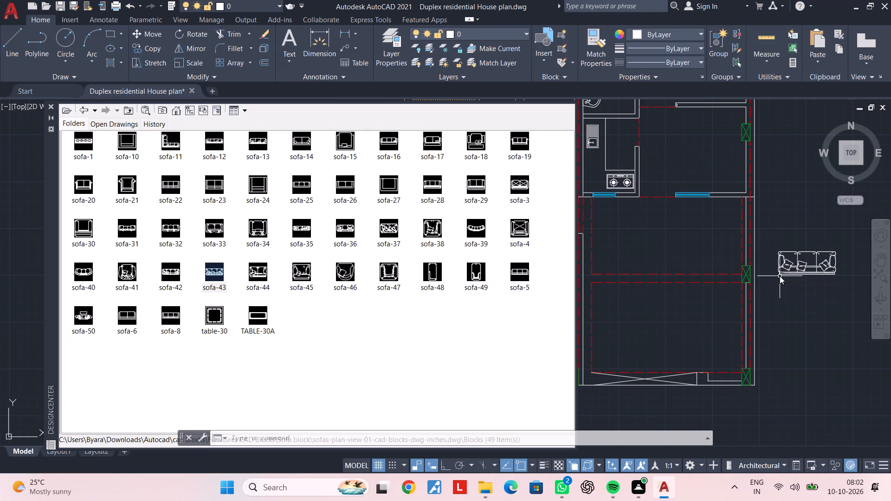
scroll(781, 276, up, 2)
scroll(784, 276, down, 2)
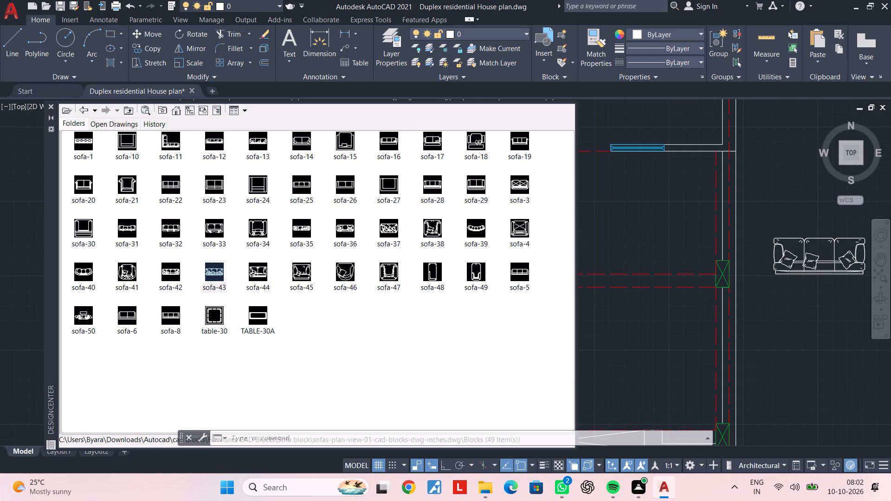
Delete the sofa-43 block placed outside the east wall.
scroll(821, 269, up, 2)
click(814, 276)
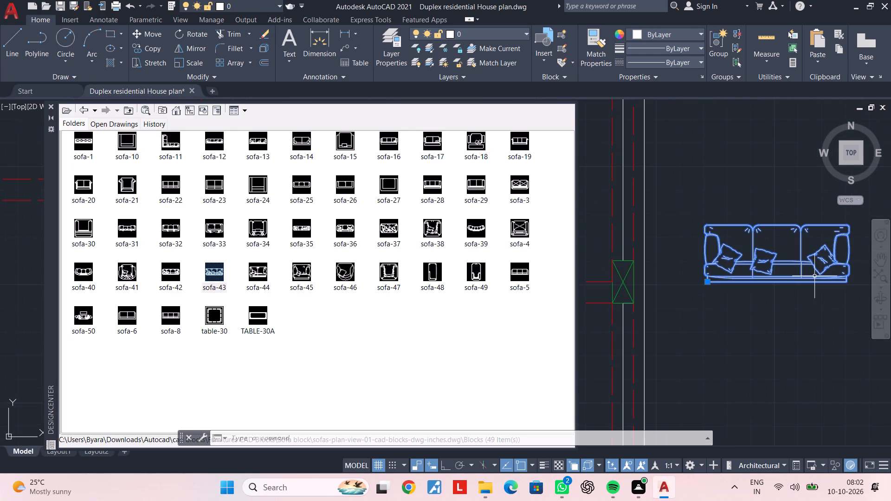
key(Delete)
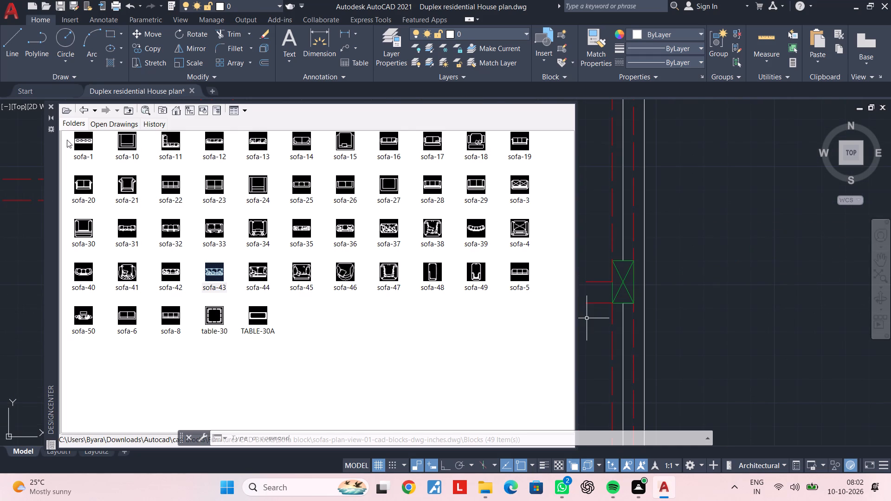
Compare the armchair drawings in the Sofa block folder and load the block list of 01-13-cad-blocks-net-sofa-armchairs-designs.
click(64, 110)
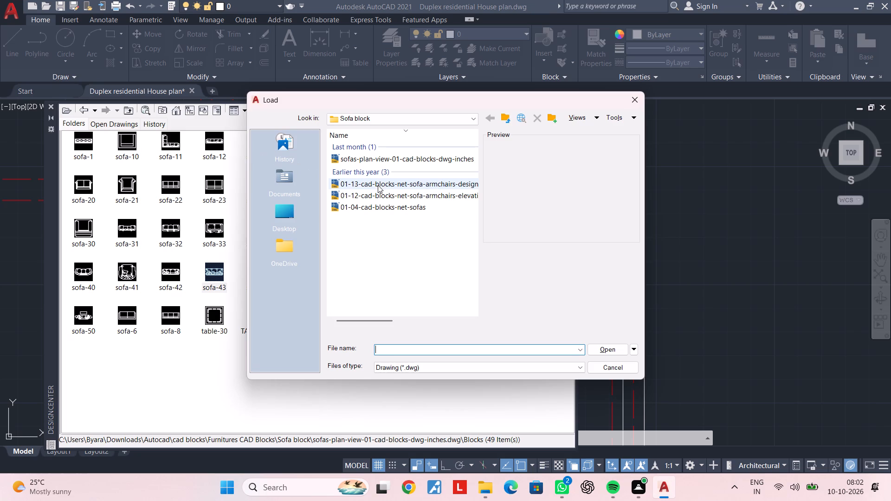
click(383, 185)
click(383, 193)
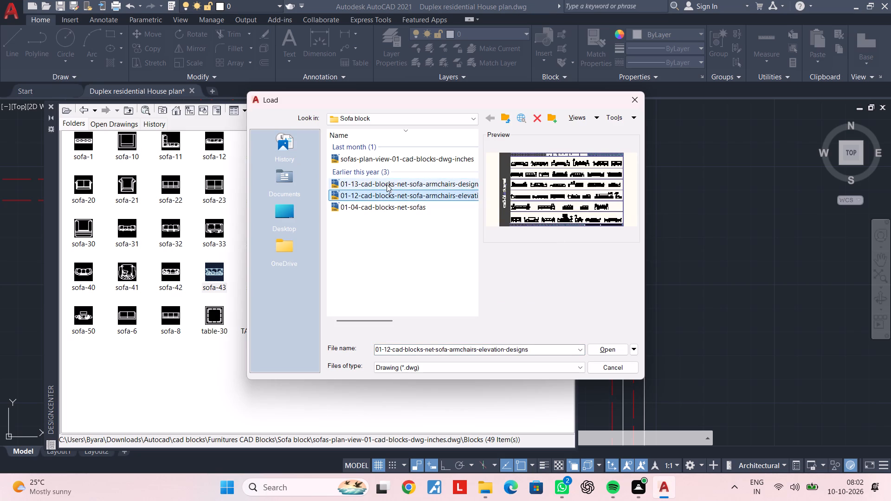
click(392, 177)
double_click(401, 187)
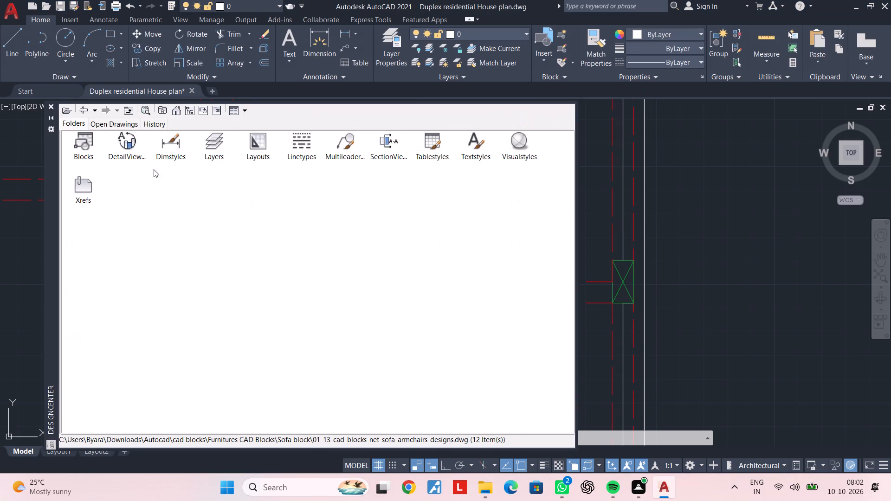
double_click(76, 147)
click(84, 135)
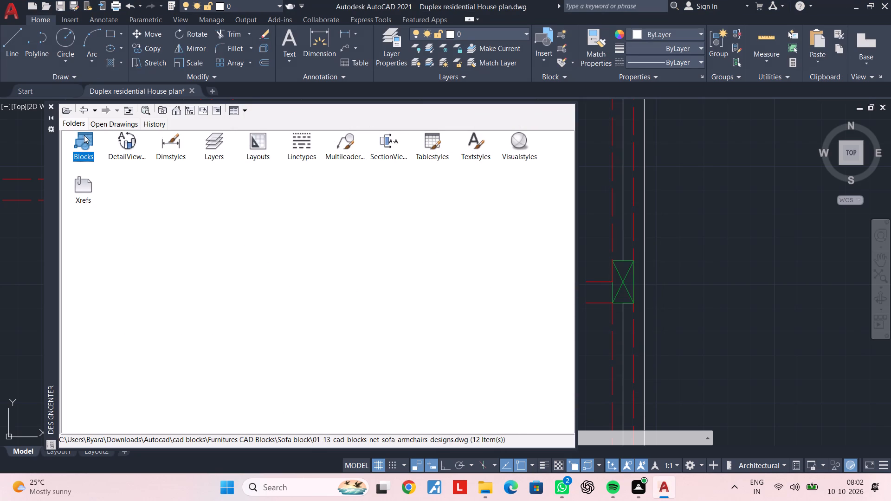
click(84, 135)
double_click(84, 135)
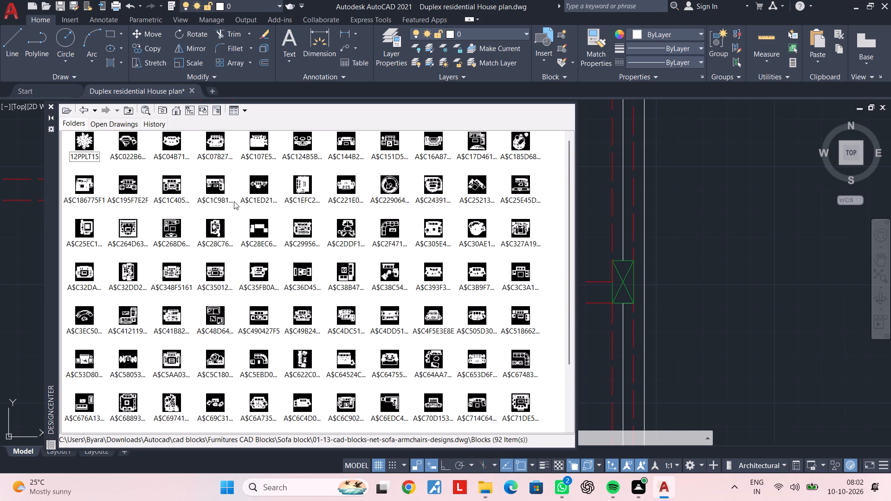
Examine the block list of 01-13-cad-blocks-net-sofa-armchairs-designs for a suitable sofa set.
scroll(251, 222, down, 3)
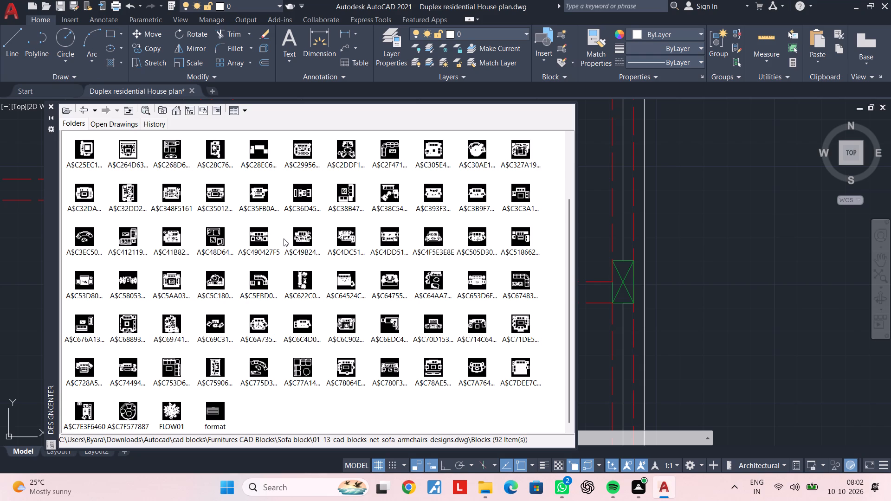
scroll(283, 234, up, 3)
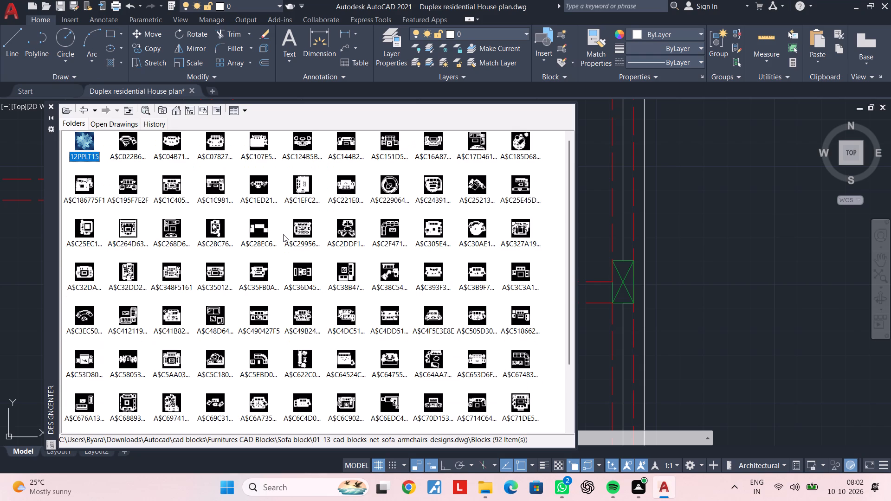
click(181, 229)
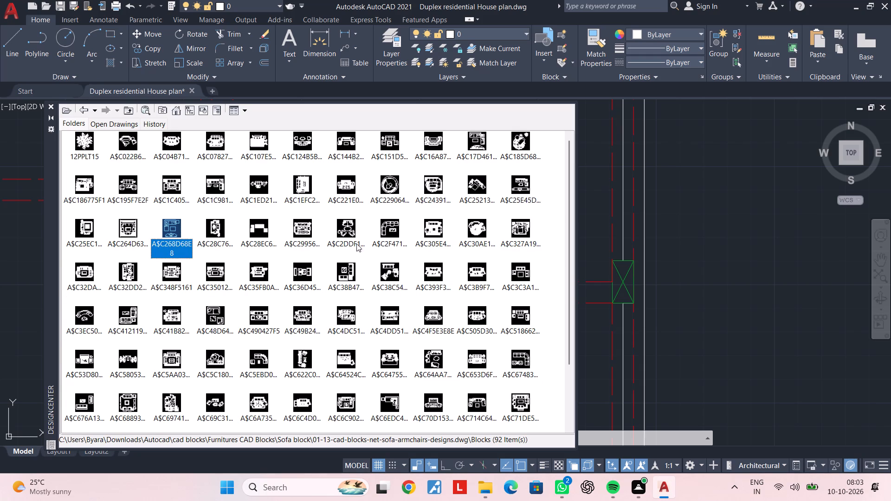
scroll(356, 244, down, 2)
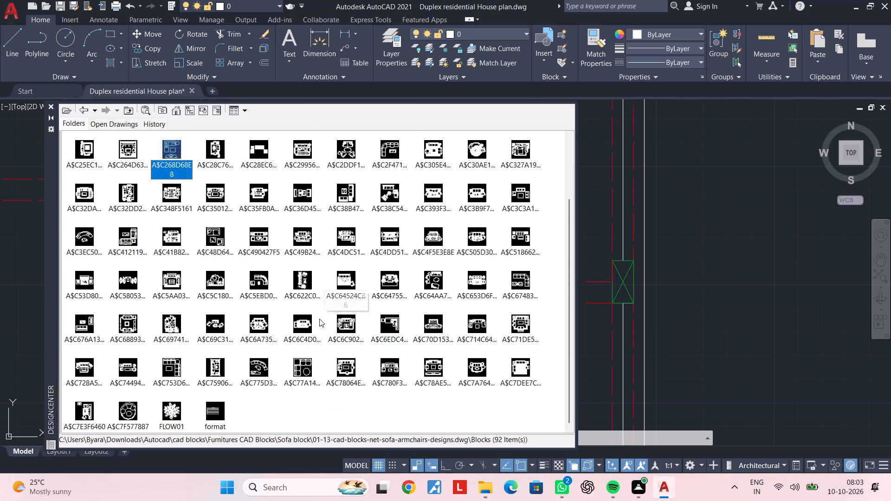
Load the block list of the 01-04-cad-blocks-net-sofas drawing from the Sofa block folder.
click(71, 112)
triple_click(350, 202)
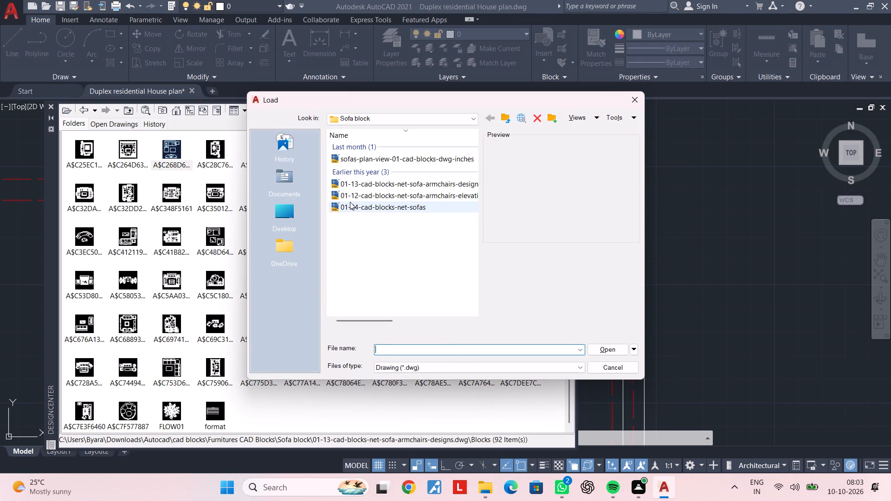
double_click(79, 150)
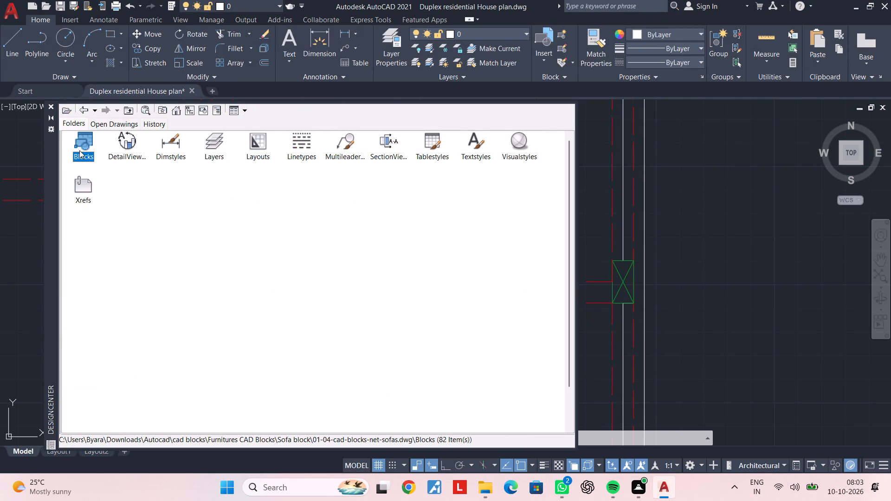
scroll(404, 297, down, 3)
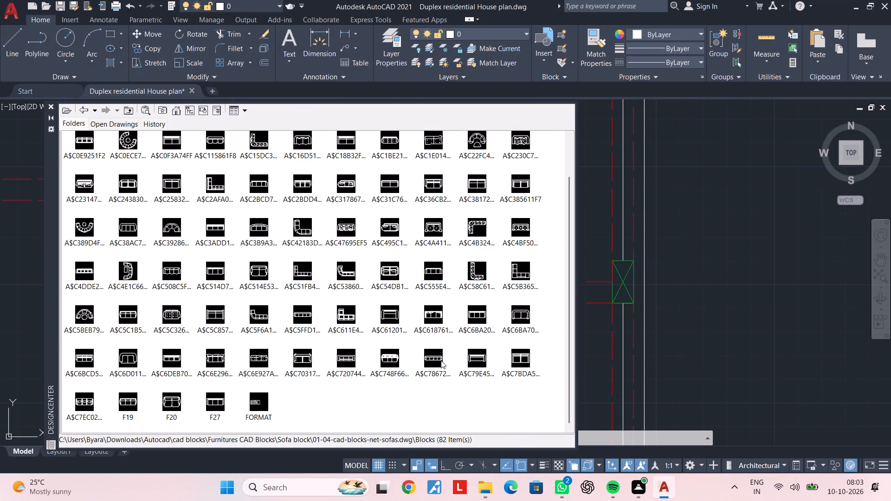
Compare sofa designs by previewing the four-seat block A$C78672463 and the rounded two-seat block A$C6BA70F2F.
double_click(437, 361)
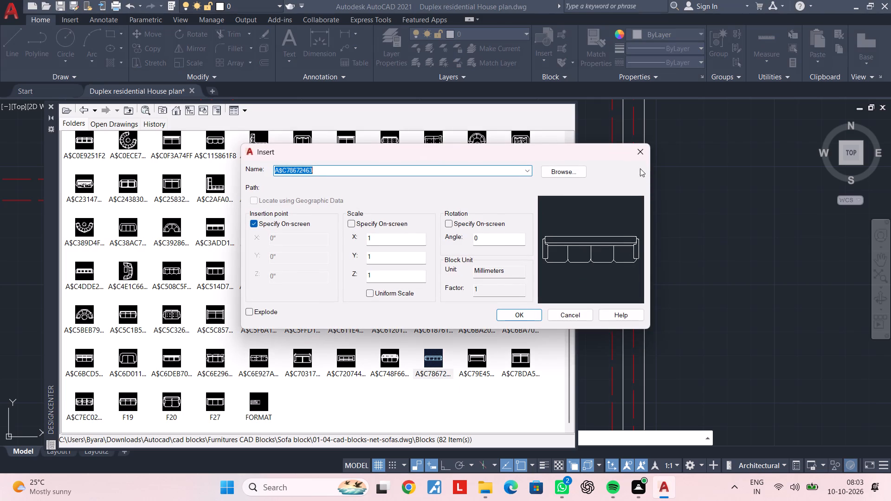
click(636, 155)
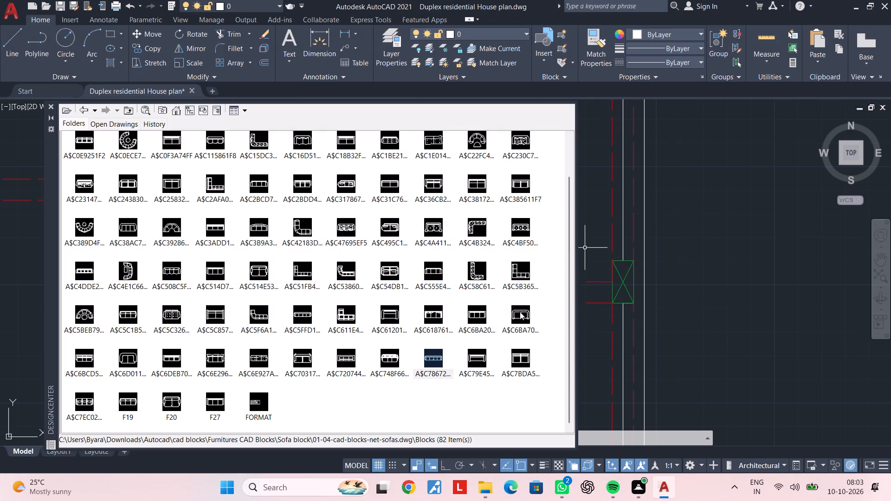
click(520, 312)
double_click(520, 312)
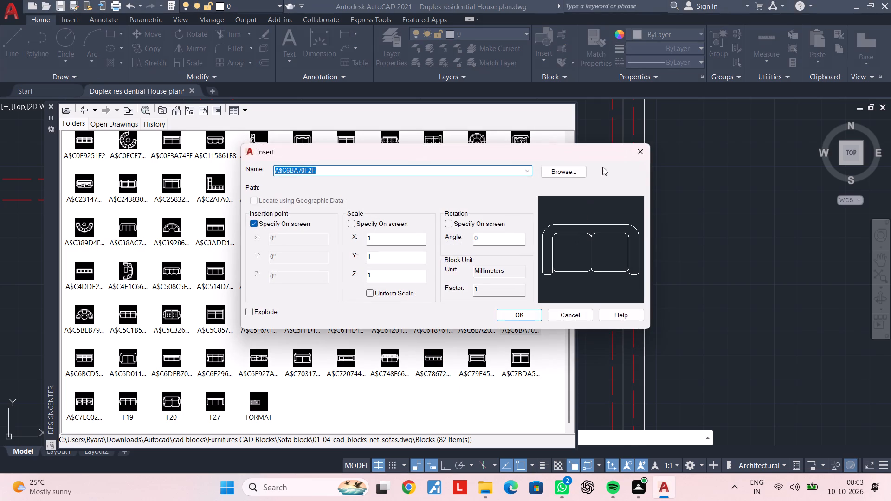
click(638, 151)
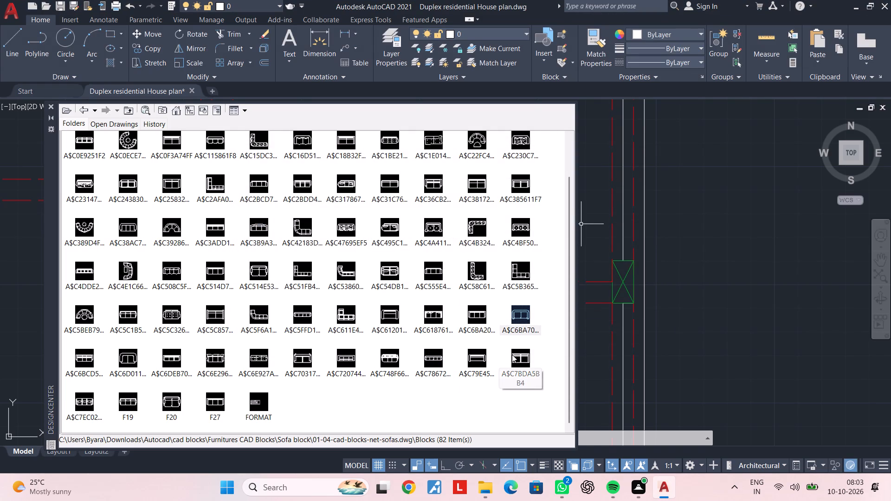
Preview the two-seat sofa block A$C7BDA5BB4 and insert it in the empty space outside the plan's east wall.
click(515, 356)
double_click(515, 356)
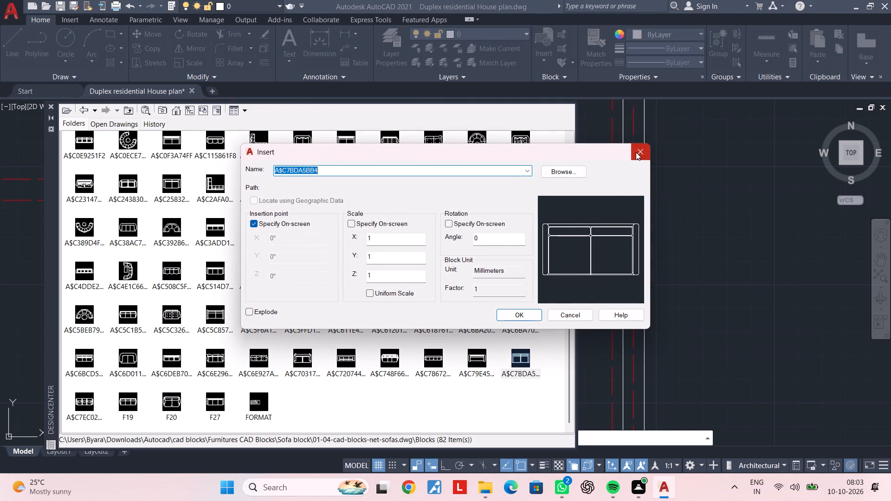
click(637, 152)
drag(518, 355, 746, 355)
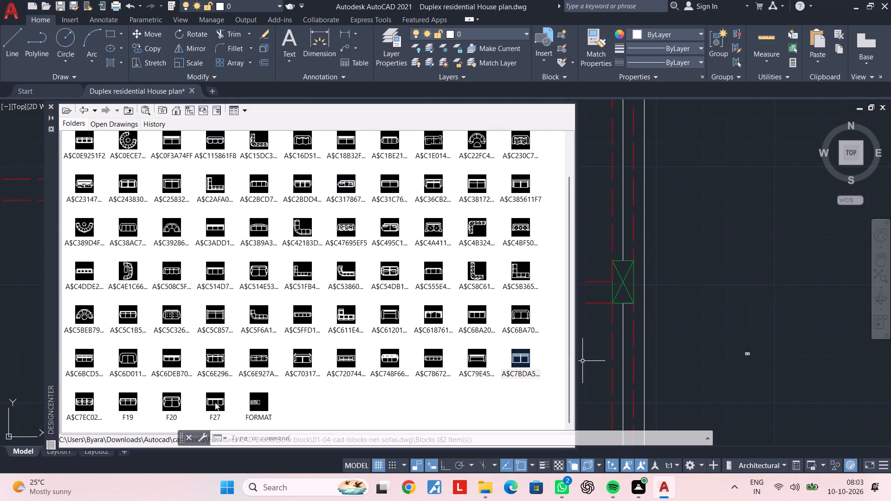
Preview the two-seat sofa block F20 and insert it outside the east wall, just west of the other inserted sofa.
double_click(175, 396)
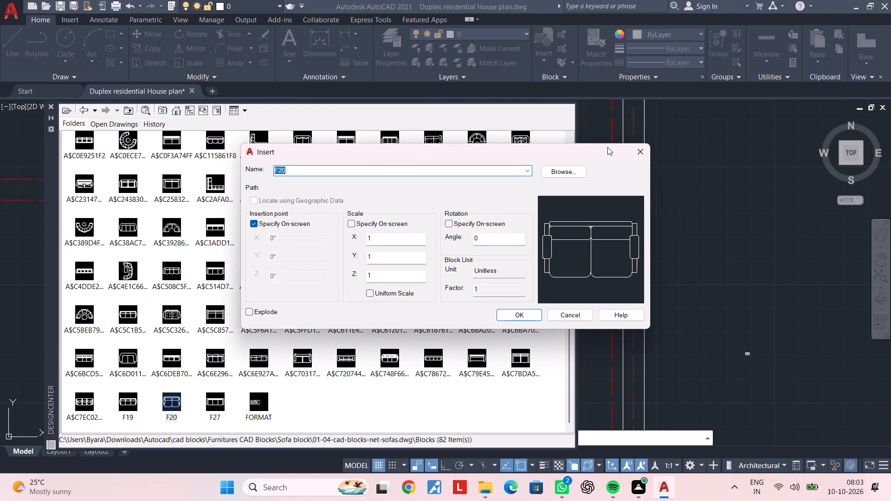
click(636, 148)
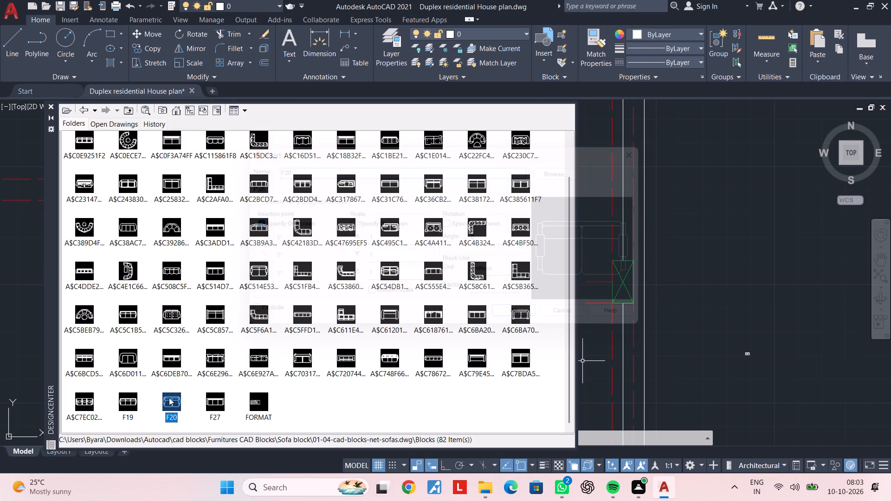
drag(169, 398, 698, 362)
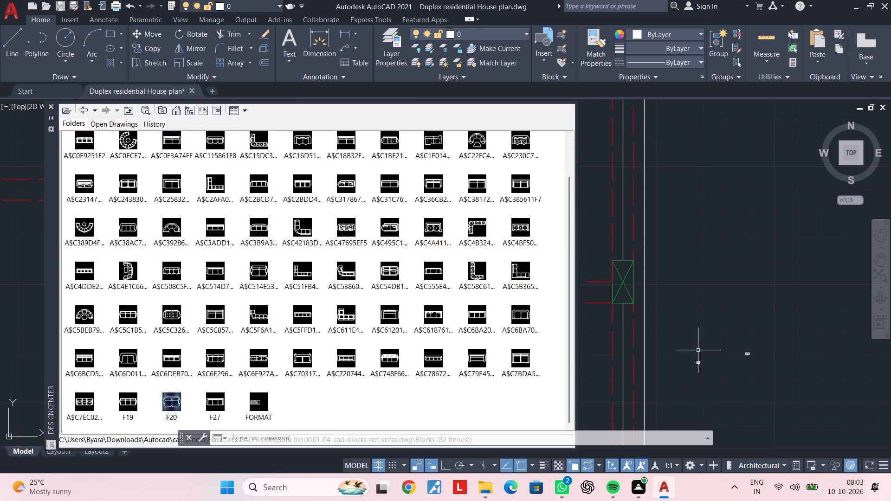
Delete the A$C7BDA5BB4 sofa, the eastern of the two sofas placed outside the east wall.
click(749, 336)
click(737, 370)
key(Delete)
Compare three-seat sofa designs by previewing A$C508C5FA5, A$C514D7D45, A$C3B9A3F05, A$C47695EF5, A$C4BF50411 and the A$C05131 block.
double_click(174, 275)
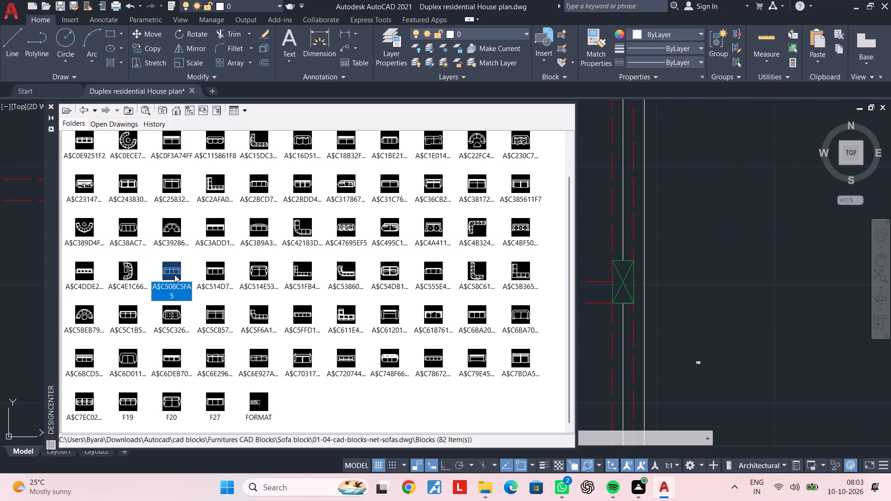
click(635, 156)
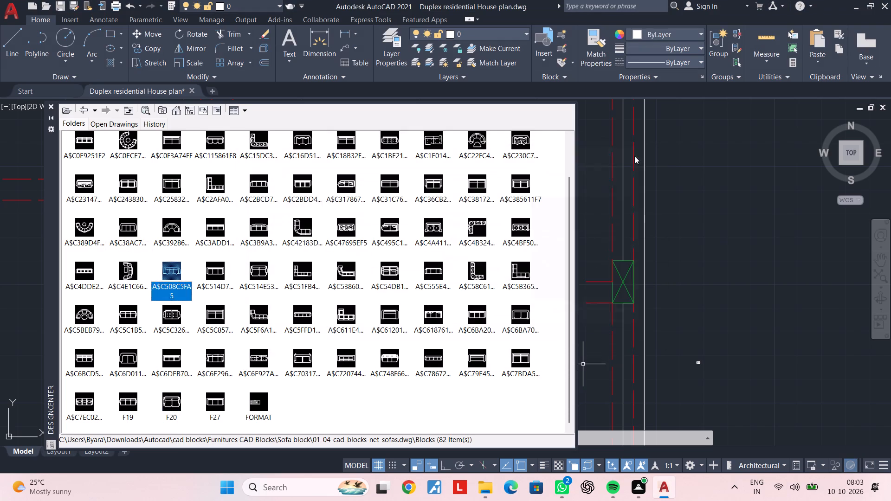
double_click(220, 270)
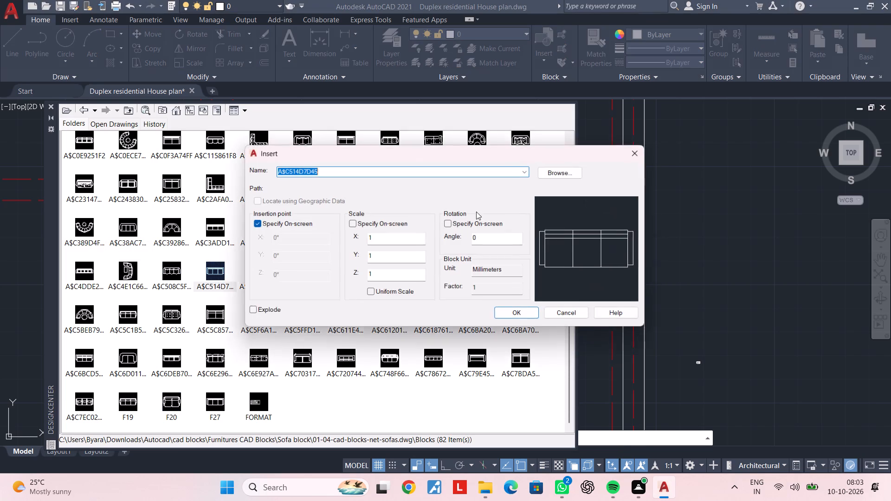
click(635, 151)
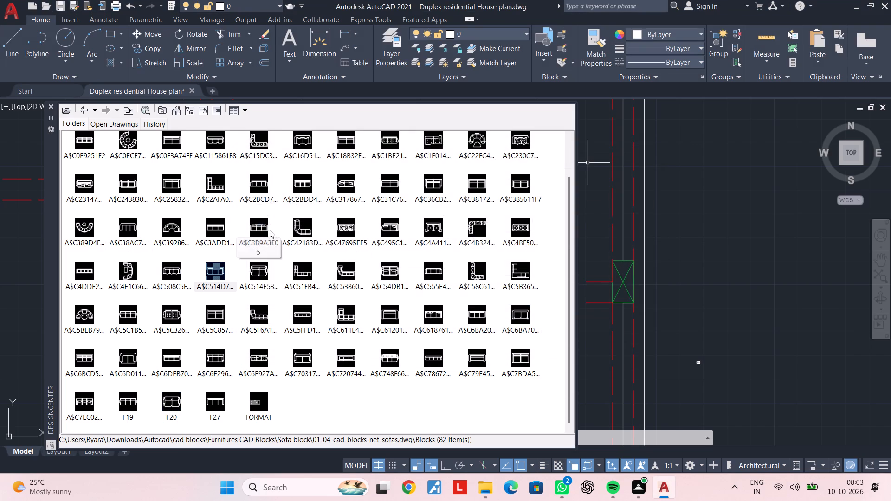
double_click(261, 228)
click(640, 153)
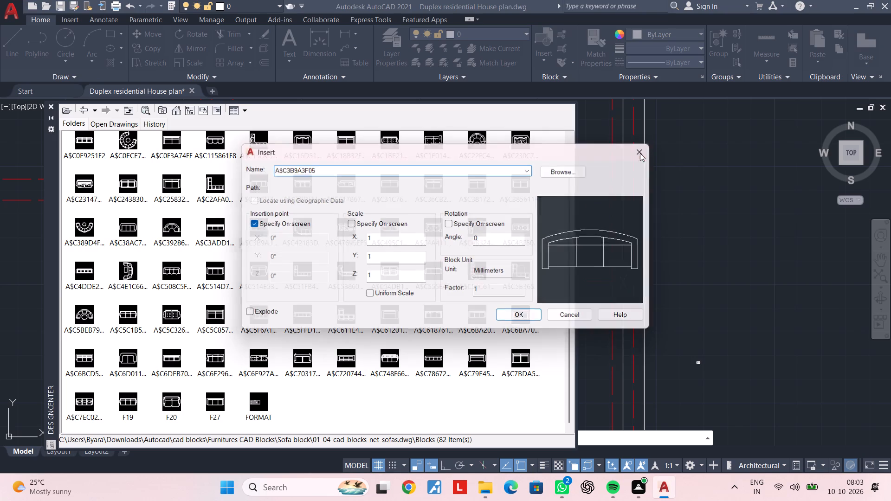
double_click(354, 227)
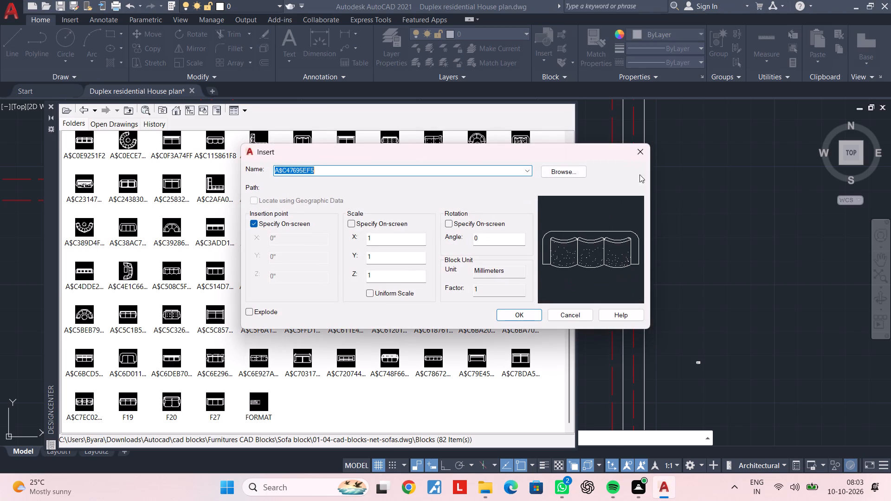
click(640, 150)
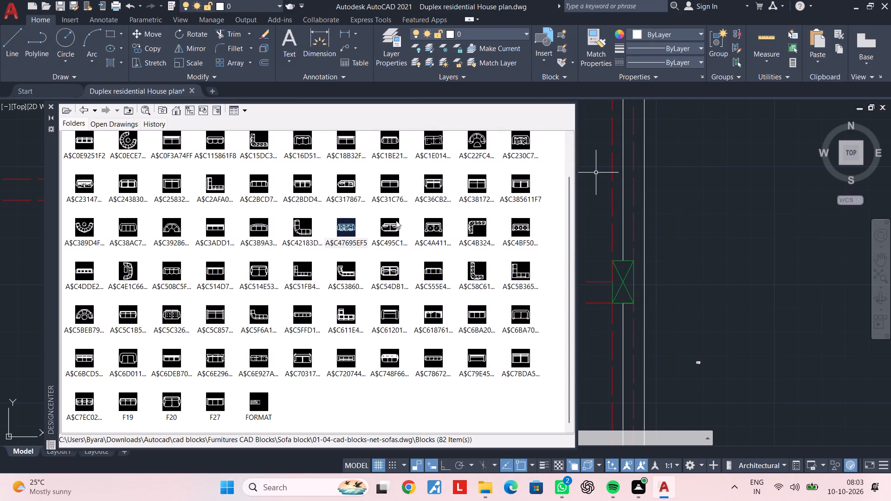
double_click(523, 224)
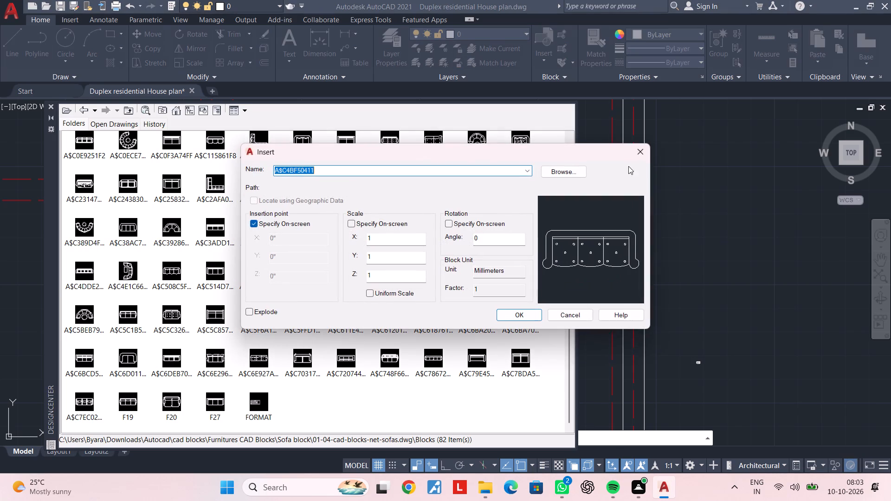
click(640, 154)
scroll(446, 194, up, 2)
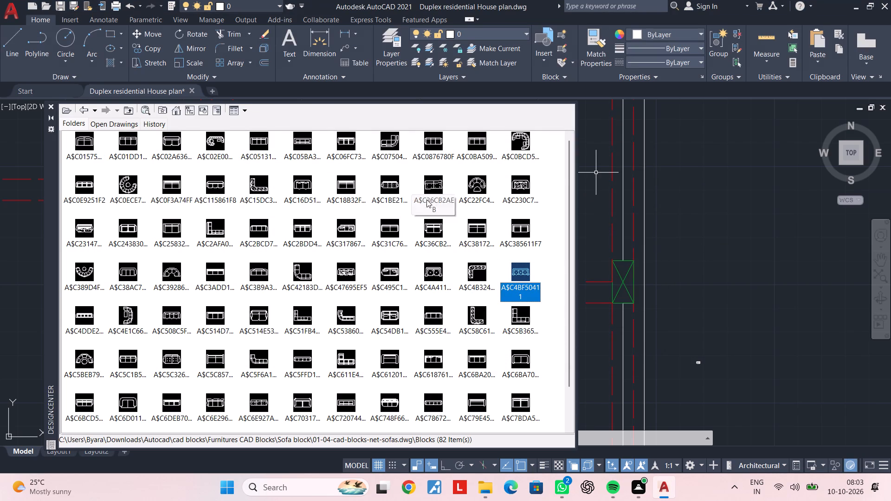
scroll(422, 195, up, 3)
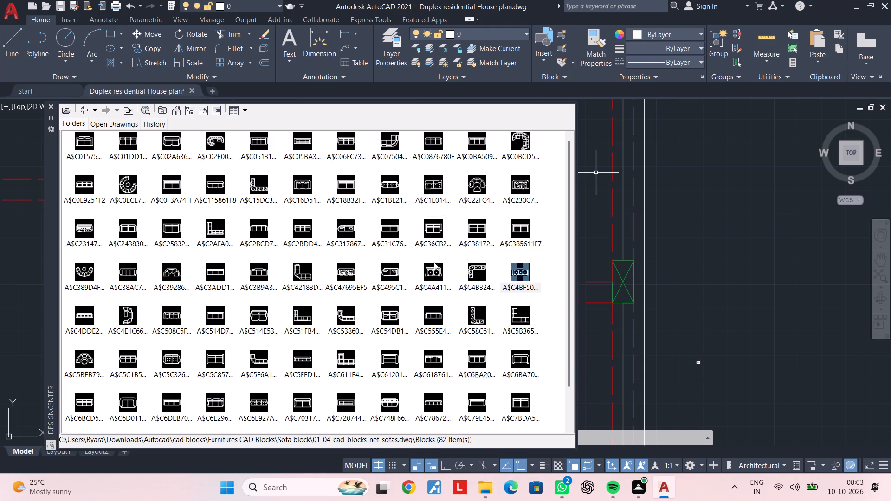
double_click(261, 137)
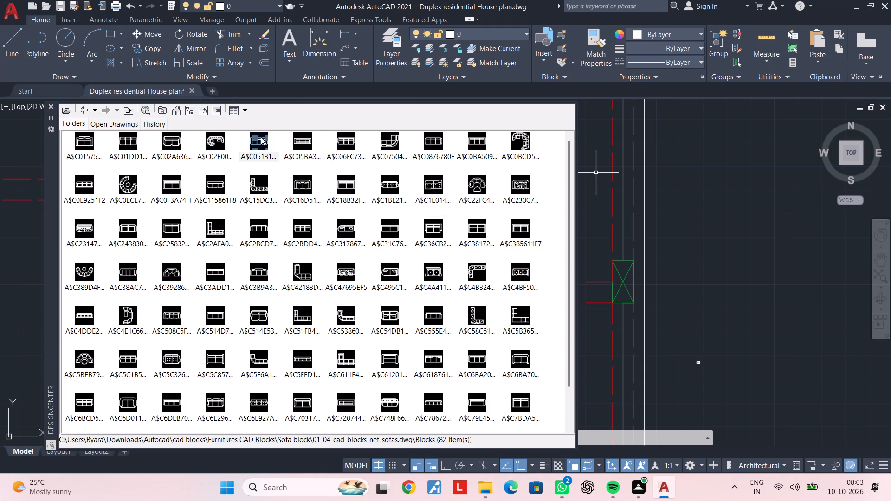
click(637, 150)
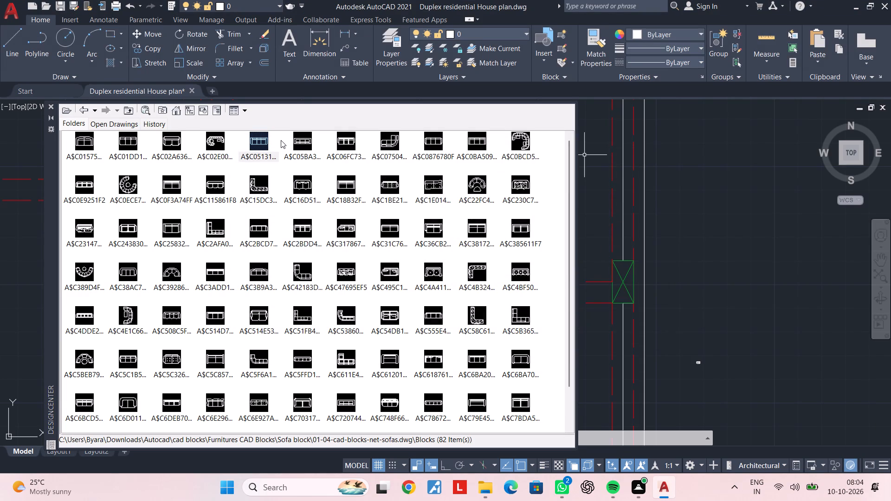
Insert the three-seat sofa block A$C06FC73D7 outside the east wall, north of the F20 sofa, and close DesignCenter.
double_click(355, 139)
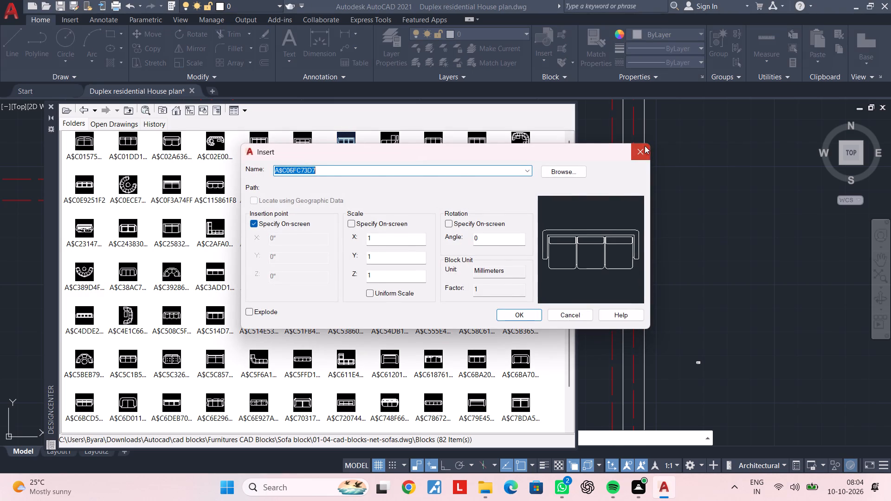
click(645, 146)
drag(349, 138, 723, 221)
click(53, 105)
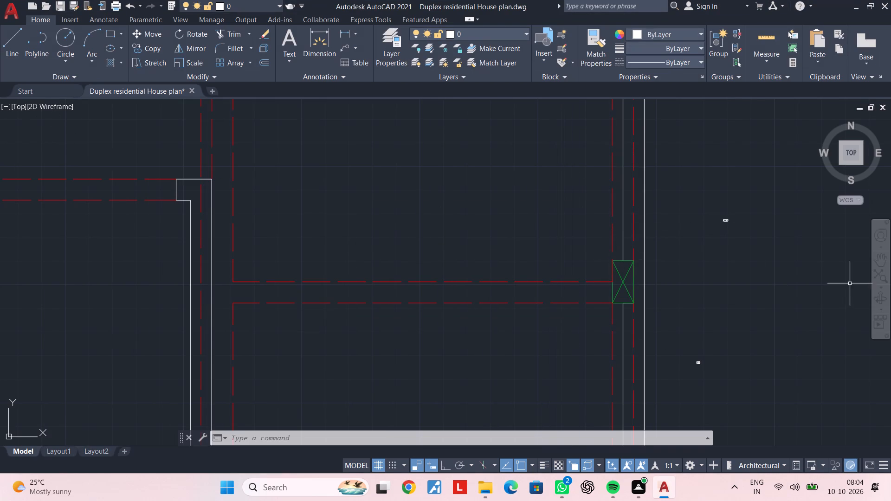
Scale up the three-seat sofa outside the east wall by a factor of about 17.5 (1'-5 1/2").
middle_drag(750, 360, 734, 308)
scroll(722, 308, down, 2)
middle_drag(722, 308, 723, 313)
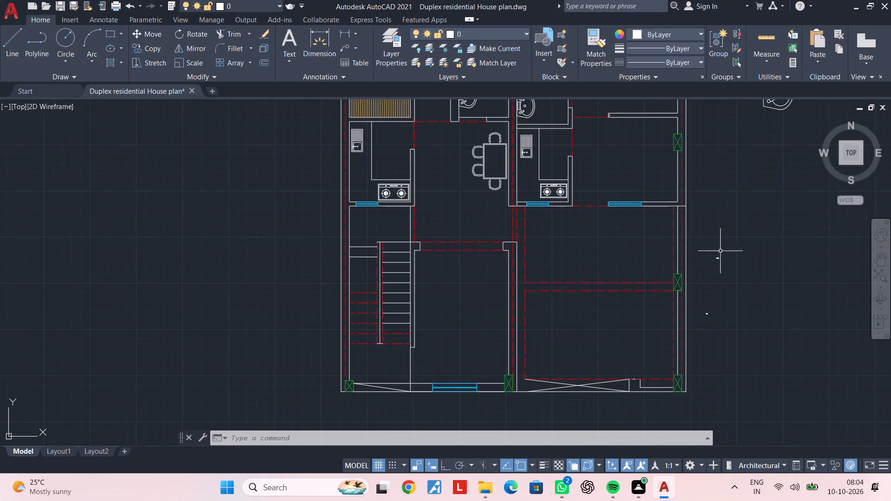
scroll(719, 246, up, 3)
click(712, 249)
click(685, 296)
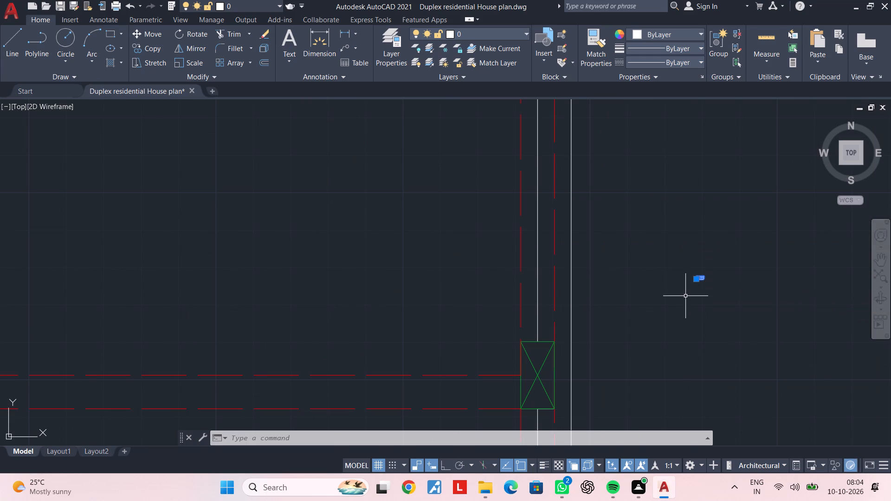
text(sc)
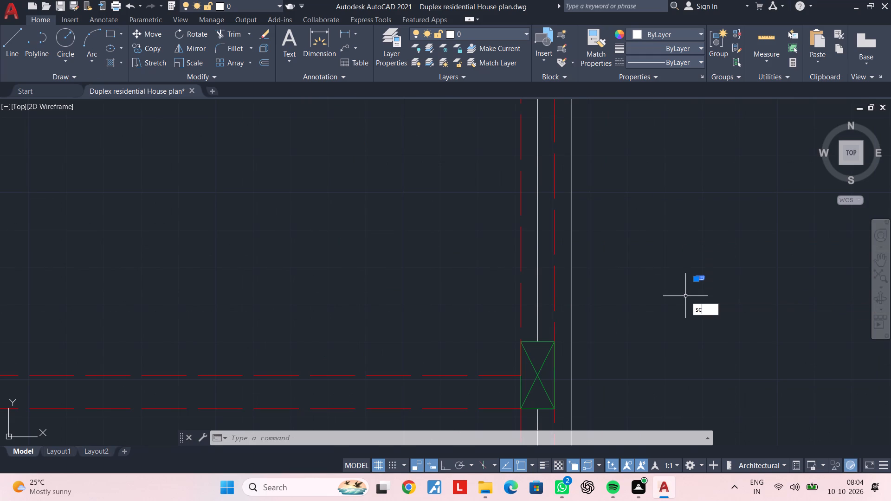
key(space)
click(685, 296)
scroll(680, 313, down, 2)
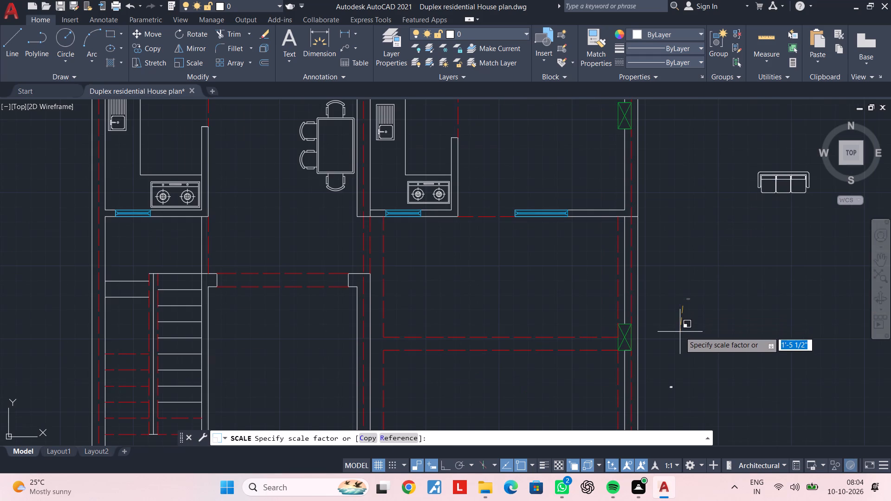
click(680, 332)
Scale up the two-seat sofa F20 outside the east wall freehand, bringing it to a size comparable with the three-seat sofa.
scroll(708, 329, down, 3)
middle_drag(710, 328, 710, 315)
scroll(707, 329, up, 5)
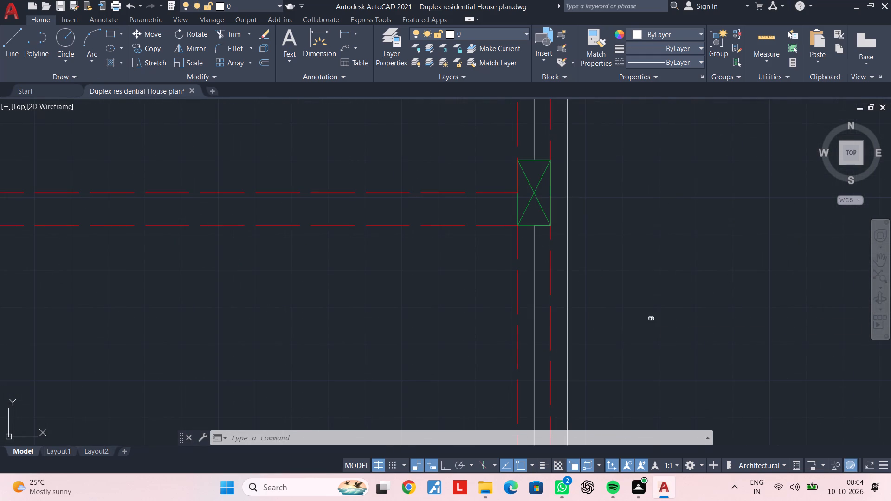
click(689, 293)
click(625, 343)
text(sc)
key(space)
click(625, 343)
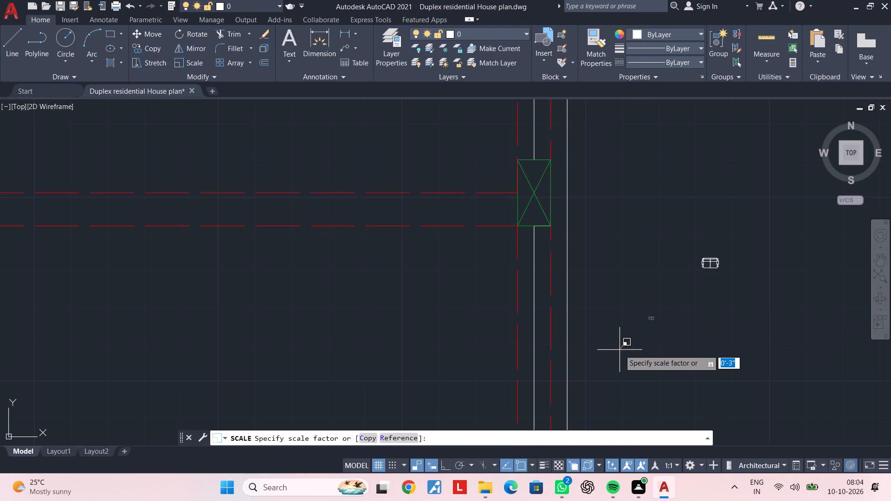
scroll(620, 353, down, 2)
click(614, 361)
middle_drag(722, 289, 714, 357)
key(Escape)
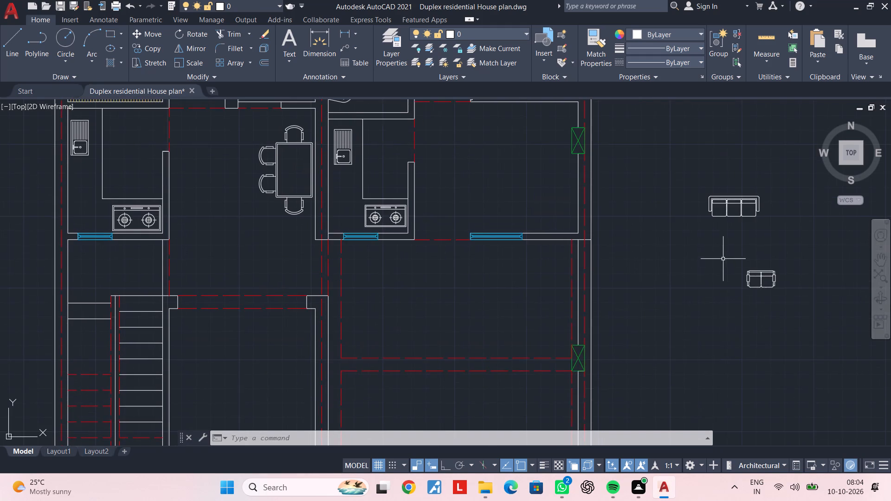
Rotate the three-seat sofa outside the east wall to 270° with Ortho on, so its back faces east.
middle_drag(723, 259, 717, 295)
click(776, 206)
click(672, 286)
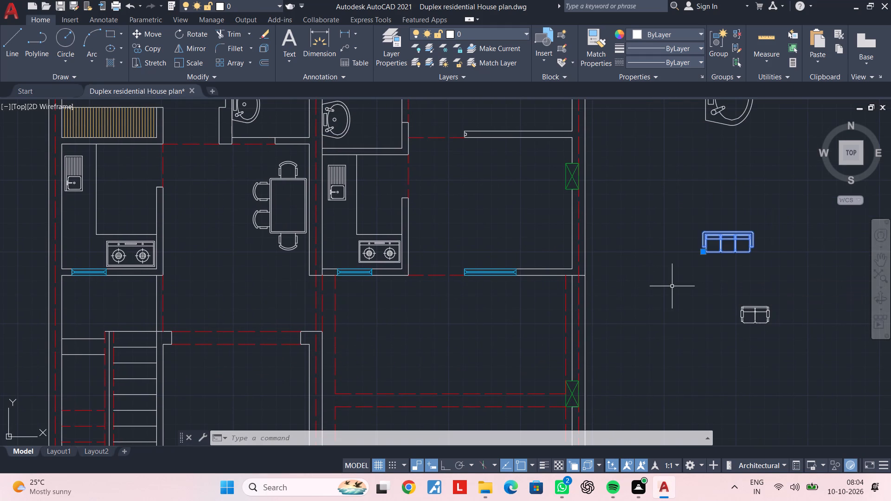
text(ro)
key(space)
click(689, 265)
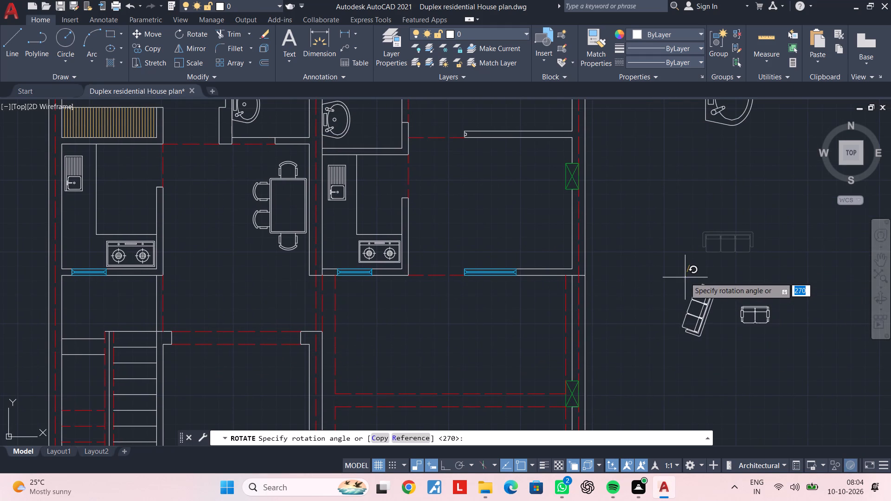
click(443, 465)
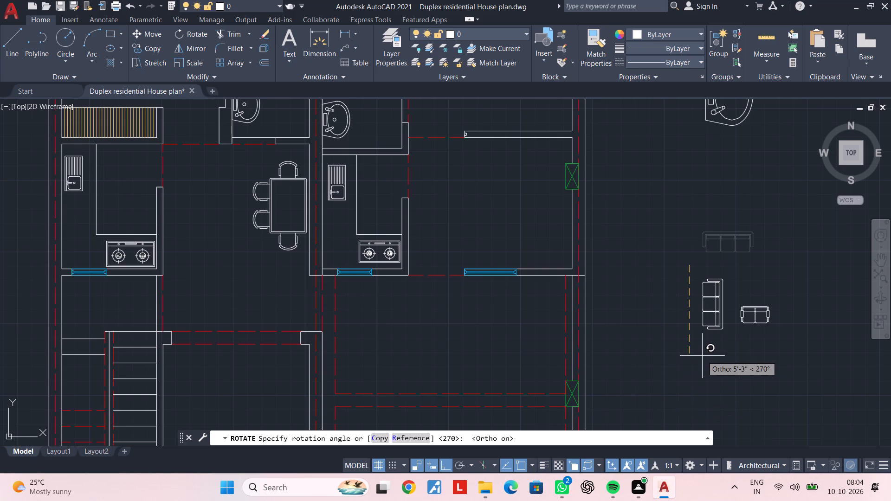
click(702, 356)
key(Escape)
key(Escape)
Copy the rotated three-seat sofa into the room east of the staircase, placing its back near the room's east wall with Ortho off.
middle_drag(736, 355, 714, 357)
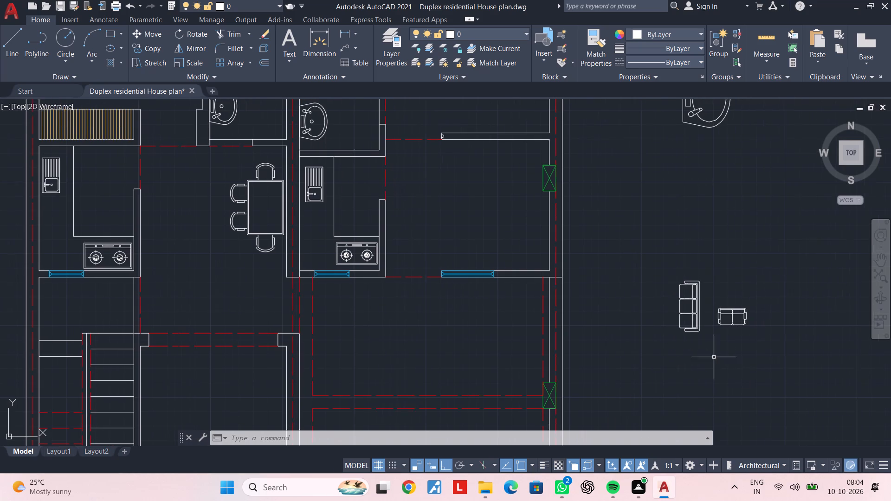
scroll(713, 337, up, 2)
click(685, 269)
click(631, 296)
text(co)
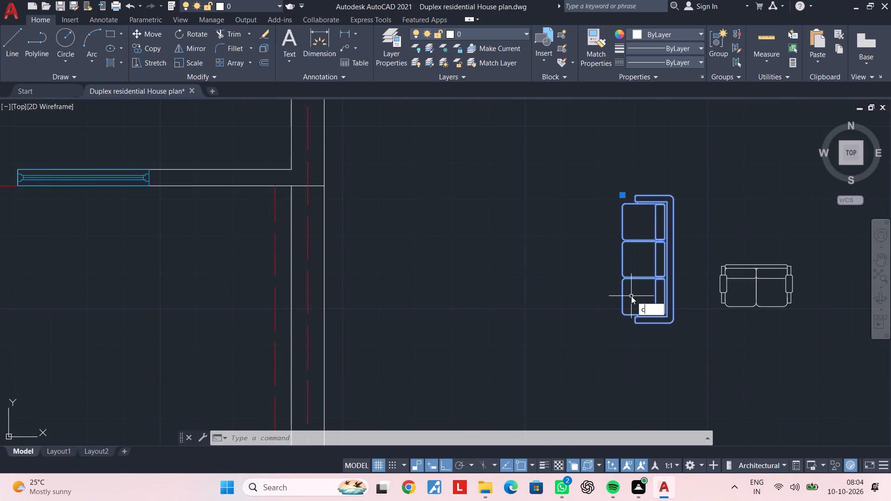
key(space)
click(667, 238)
scroll(604, 362, down, 3)
middle_drag(604, 362, 624, 225)
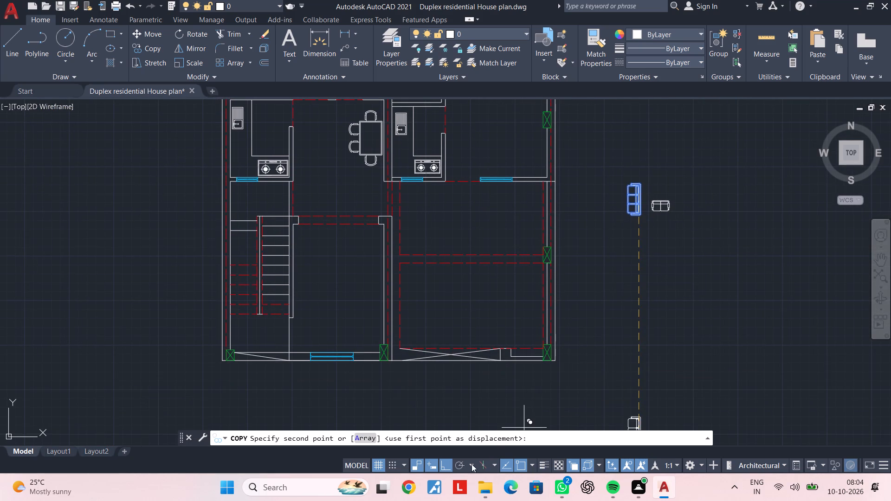
click(448, 466)
middle_drag(407, 349, 532, 335)
scroll(513, 262, up, 2)
middle_drag(501, 263, 680, 262)
middle_drag(695, 263, 688, 164)
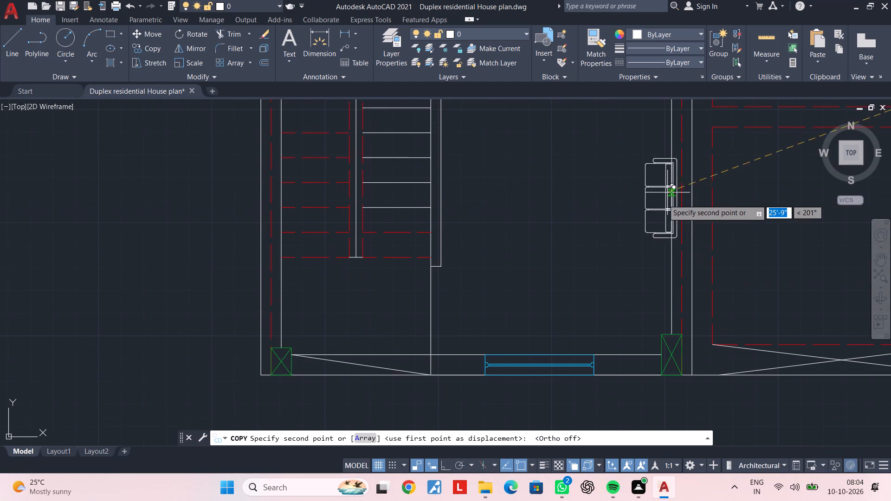
middle_drag(656, 195, 647, 258)
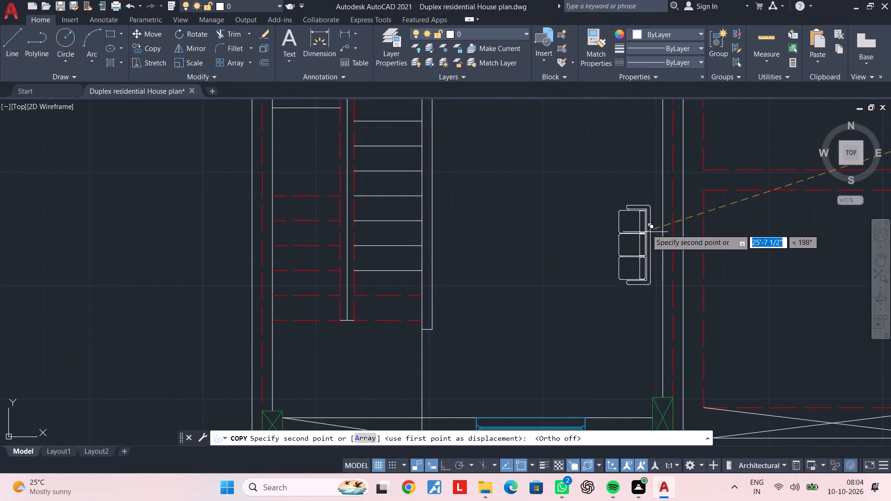
click(652, 215)
key(Escape)
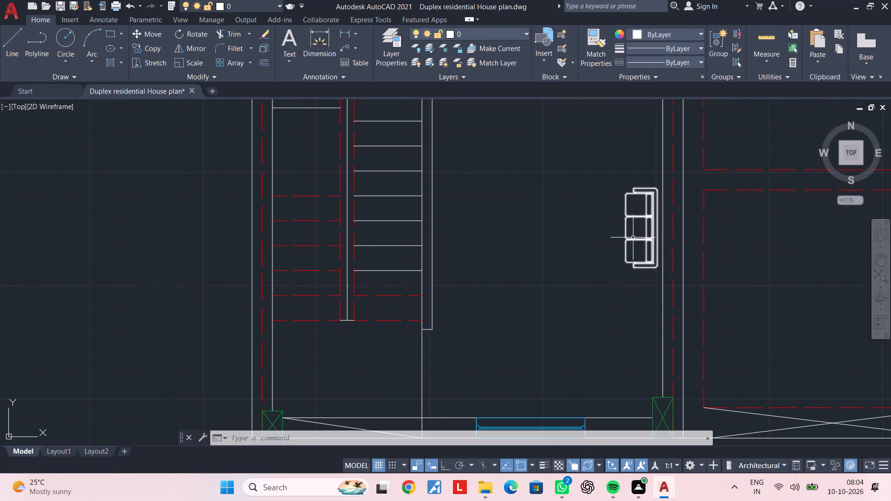
key(Escape)
Scale up the copied three-seat sofa in the room by a factor of about 2, using its back edge as base.
click(631, 238)
text(sc)
key(space)
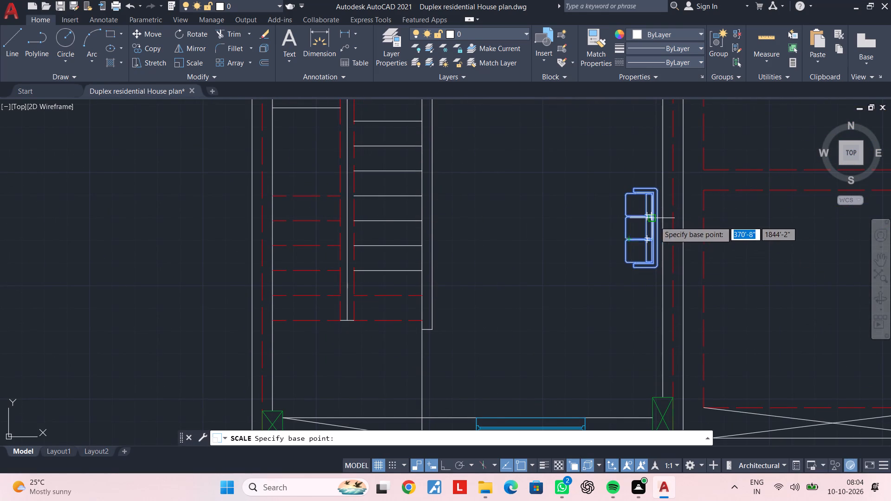
scroll(655, 221, up, 2)
click(656, 236)
scroll(604, 274, down, 1)
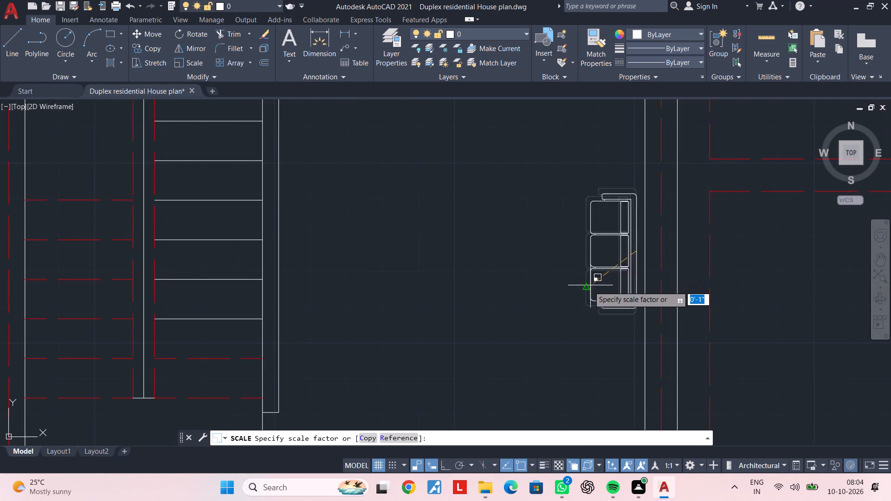
scroll(573, 296, down, 2)
middle_drag(573, 296, 597, 265)
scroll(586, 274, up, 2)
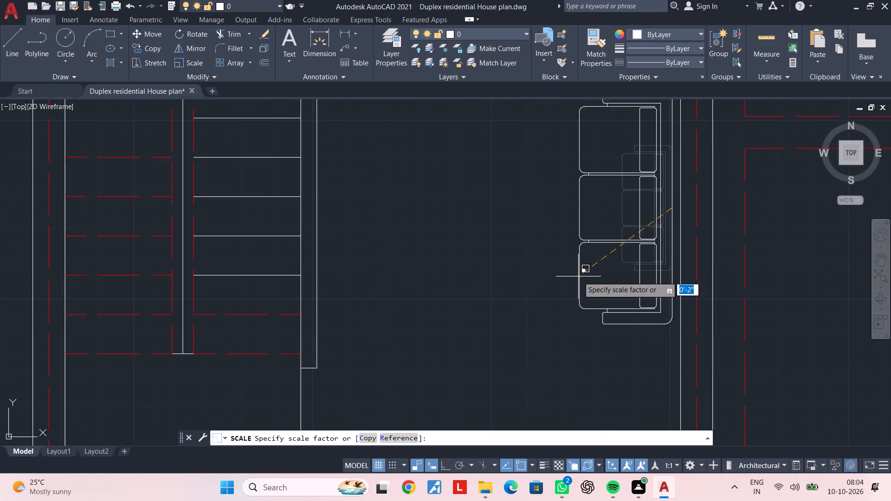
scroll(568, 279, down, 2)
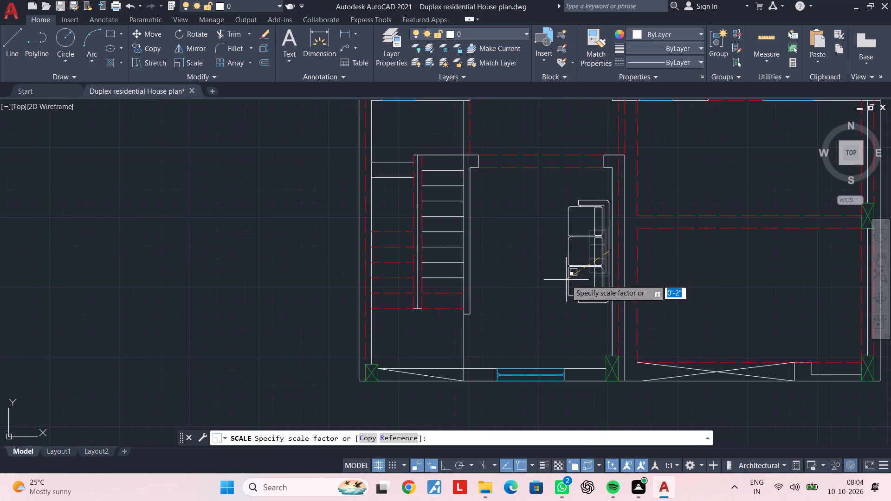
click(562, 282)
key(Escape)
Mirror the two-seat sofa outside the plan across a horizontal line just north of it with Ortho on, keeping the original.
scroll(577, 282, down, 2)
middle_drag(607, 284, 556, 299)
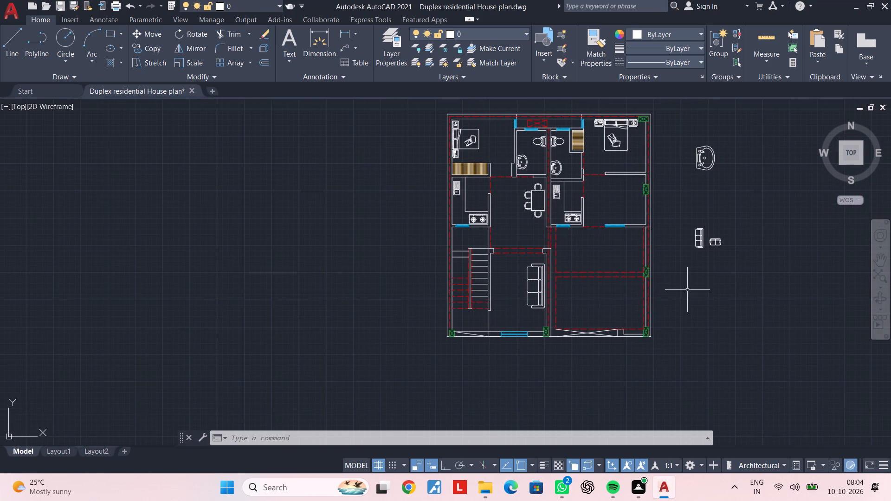
scroll(718, 241, up, 4)
click(782, 206)
click(700, 258)
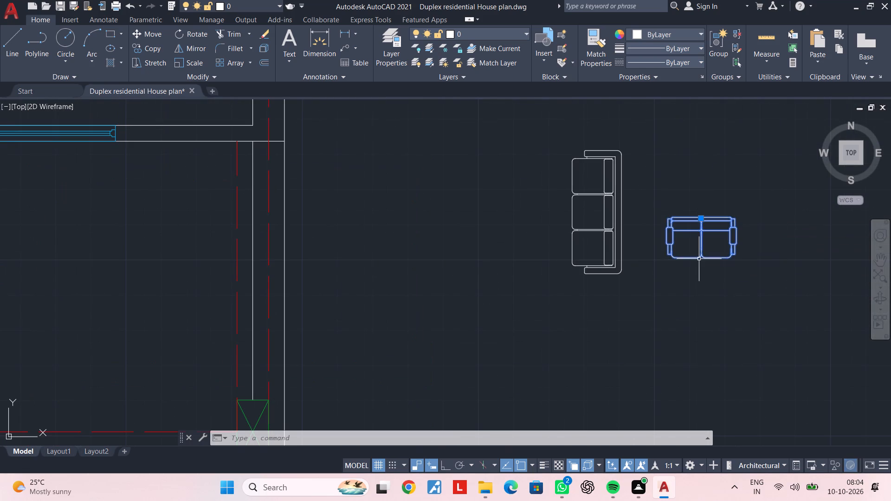
text(mi)
key(space)
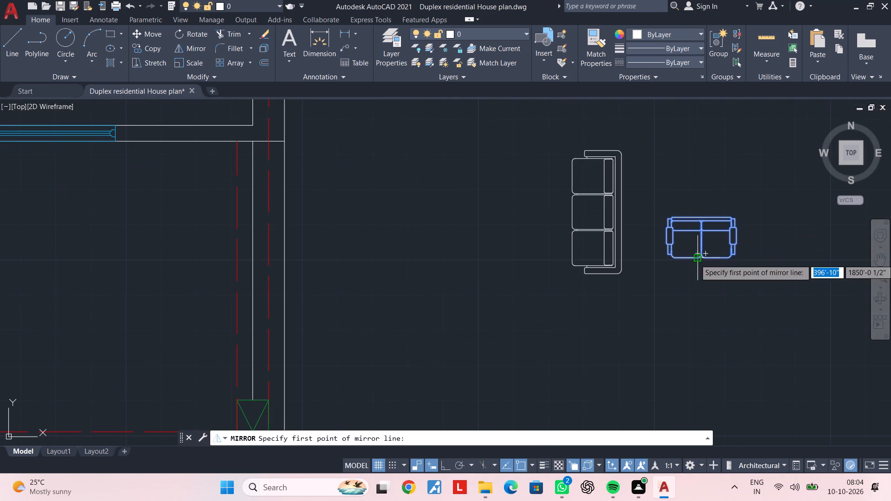
scroll(698, 259, up, 1)
middle_drag(698, 259, 633, 340)
click(567, 254)
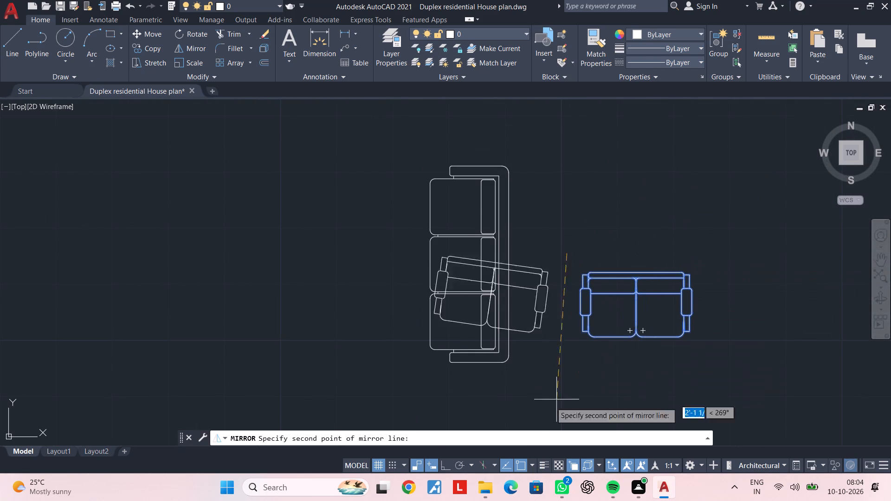
click(445, 469)
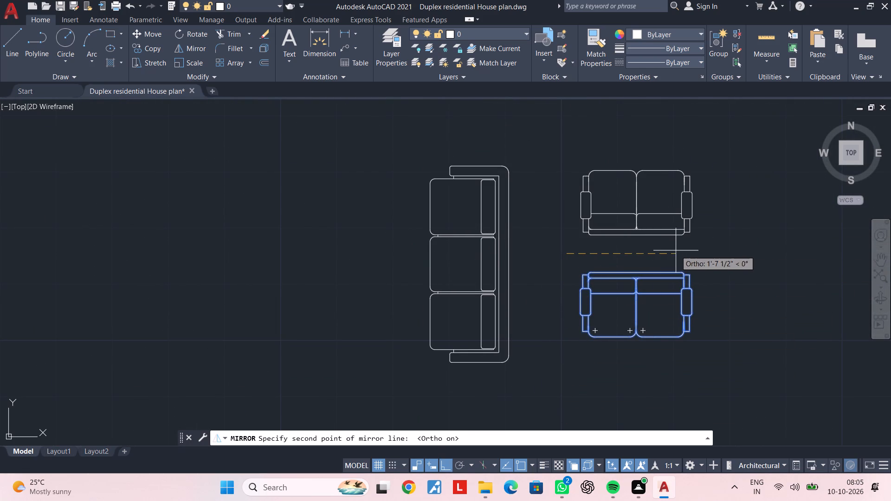
click(676, 250)
drag(696, 292, 676, 250)
key(Escape)
Copy the mirrored two-seat sofa into the room east of the staircase, just north of the south wall window, with Ortho off.
click(635, 227)
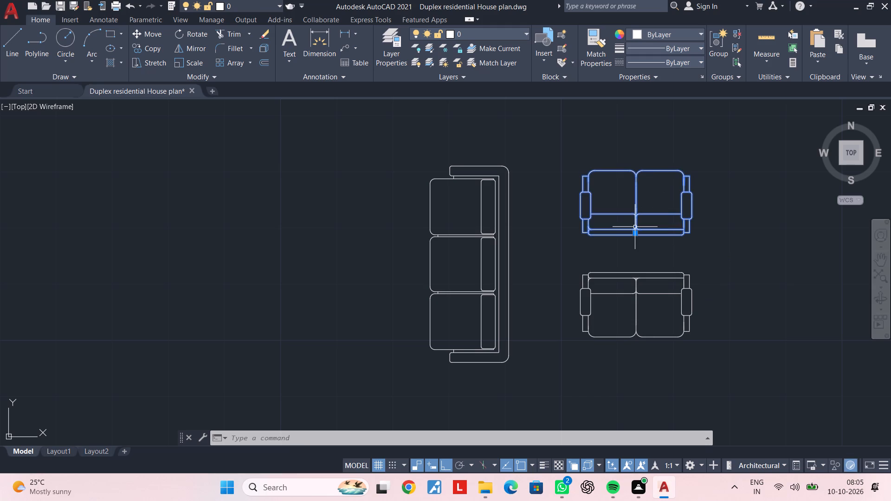
text(co)
key(space)
click(639, 225)
scroll(524, 292, down, 3)
middle_drag(523, 292, 621, 225)
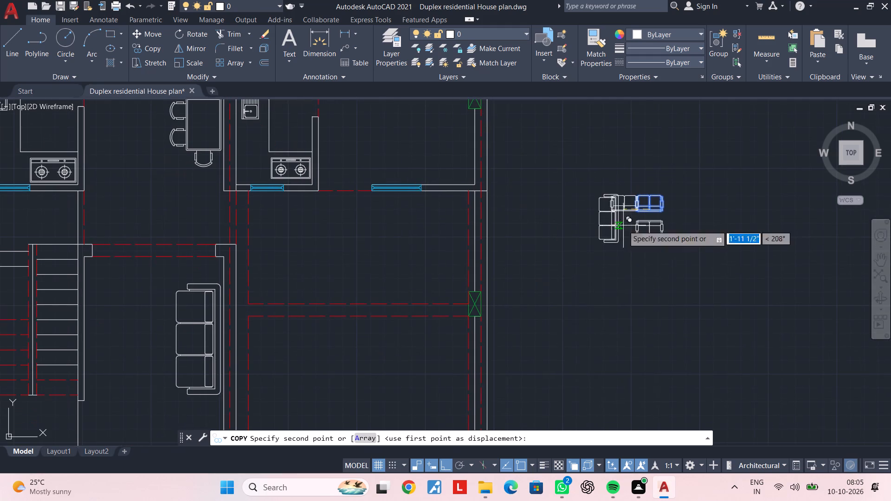
click(443, 465)
middle_drag(465, 225, 768, 141)
middle_drag(542, 288, 549, 285)
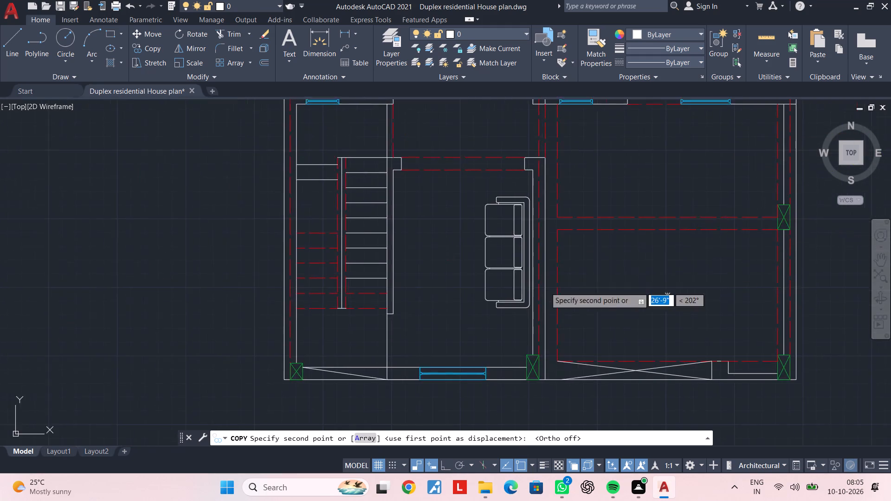
middle_drag(549, 285, 643, 237)
scroll(554, 290, up, 1)
middle_drag(539, 301, 555, 283)
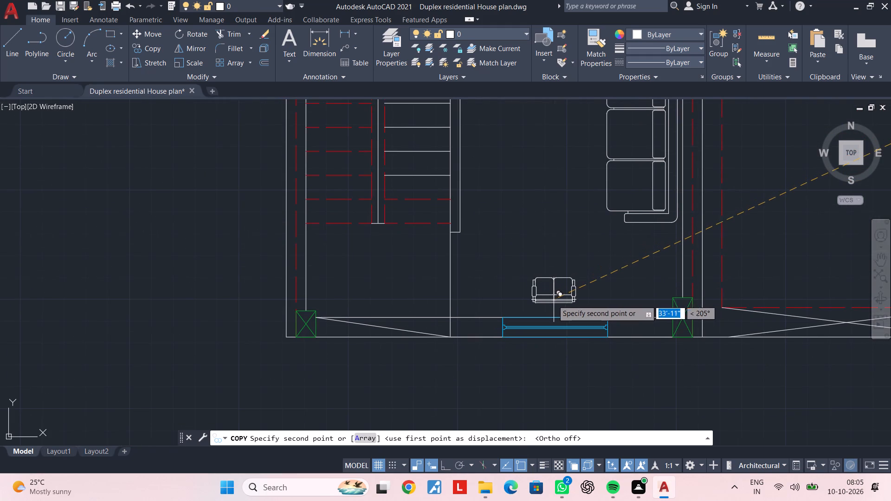
click(550, 302)
key(Escape)
key(Escape)
Scale up the two-seat sofa by the window by a factor of about 3, using the middle of its back as base.
click(552, 300)
key(s)
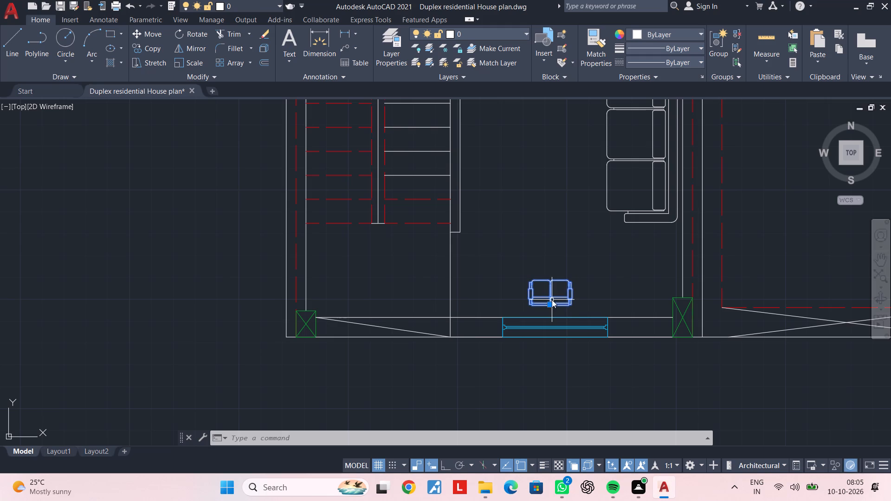
key(c)
key(space)
scroll(553, 305, up, 3)
click(535, 308)
scroll(537, 215, down, 2)
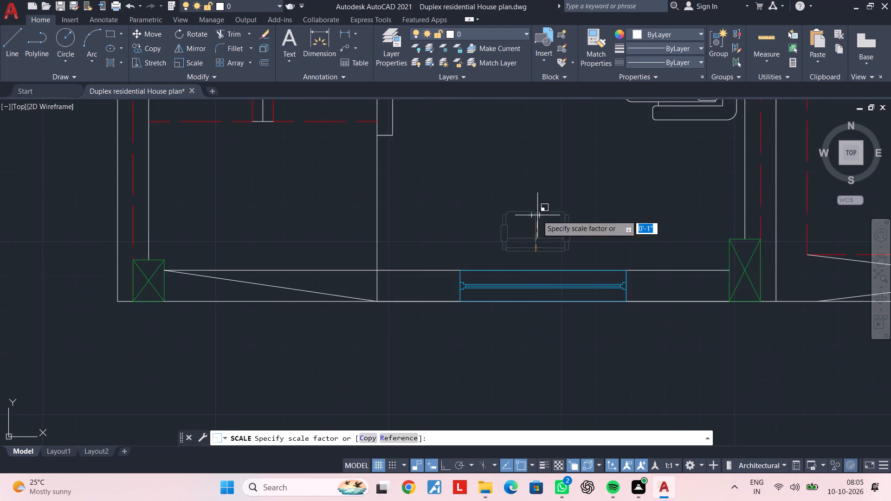
middle_drag(537, 215, 537, 242)
middle_drag(545, 205, 534, 259)
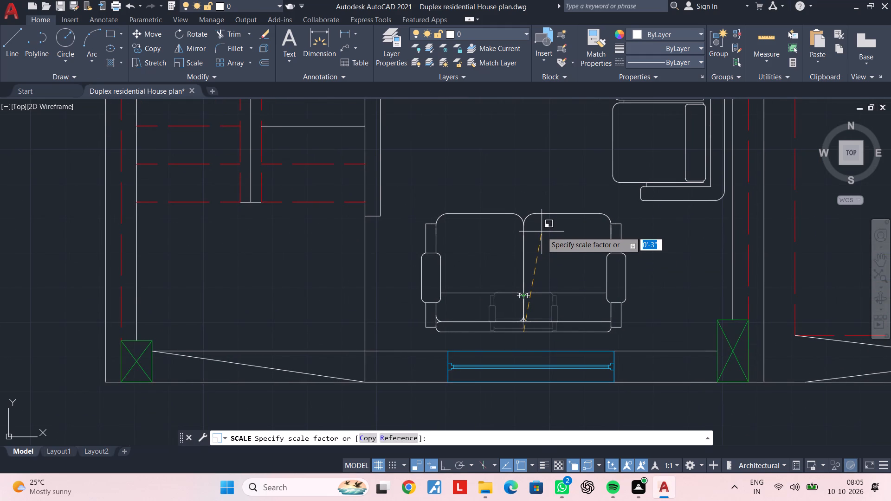
click(542, 231)
key(Escape)
Move the three-seat sofa beside the east wall of the room about 3 1/2" south.
scroll(558, 237, down, 2)
middle_drag(560, 239, 543, 259)
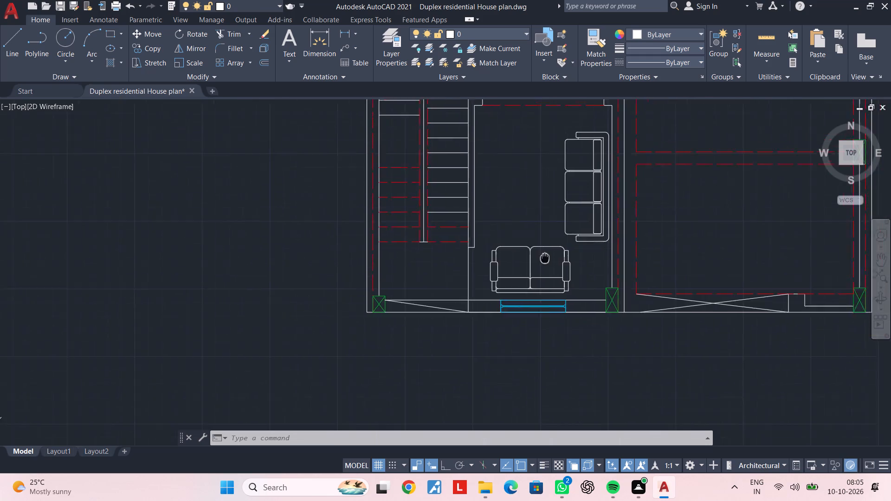
middle_drag(543, 259, 526, 276)
middle_drag(562, 257, 557, 279)
click(557, 276)
text(m)
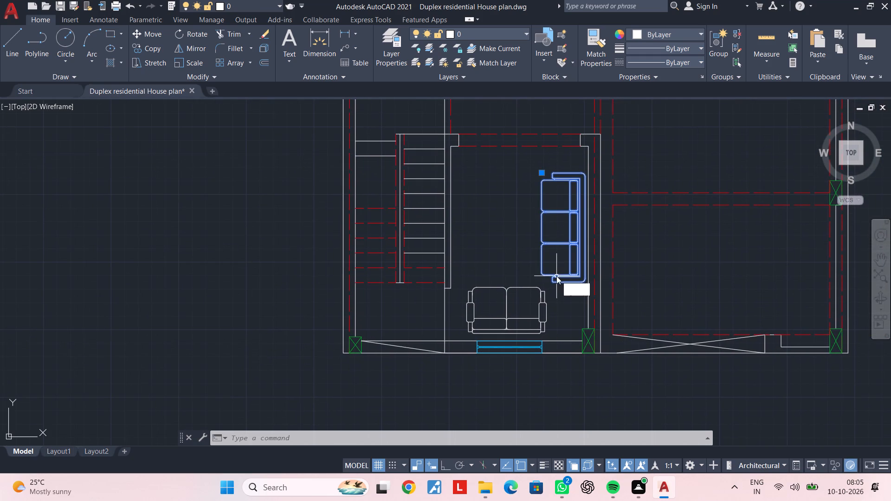
key(space)
scroll(556, 276, up, 1)
click(565, 259)
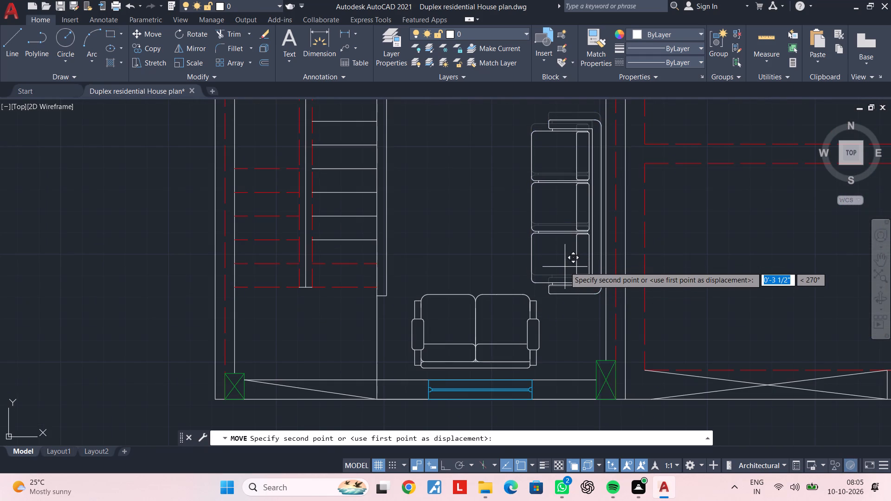
click(565, 267)
key(Escape)
scroll(524, 259, down, 1)
middle_drag(537, 268, 568, 283)
key(Escape)
key(Escape)
middle_drag(541, 263, 551, 260)
key(Escape)
key(Escape)
Draw a rectangular coffee table about 2.5 by 4.5 feet in front of the three-seat sofa, north of the two-seat sofa.
key(r)
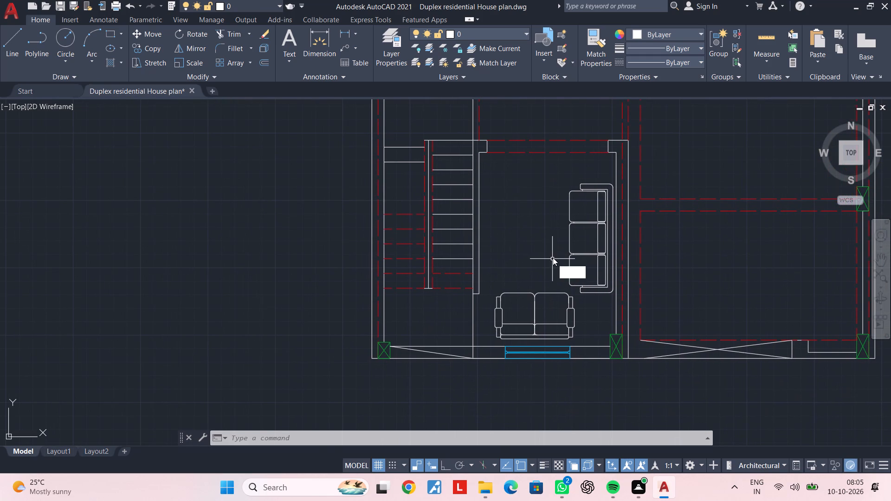
key(e)
text(c)
key(space)
scroll(510, 202, up, 1)
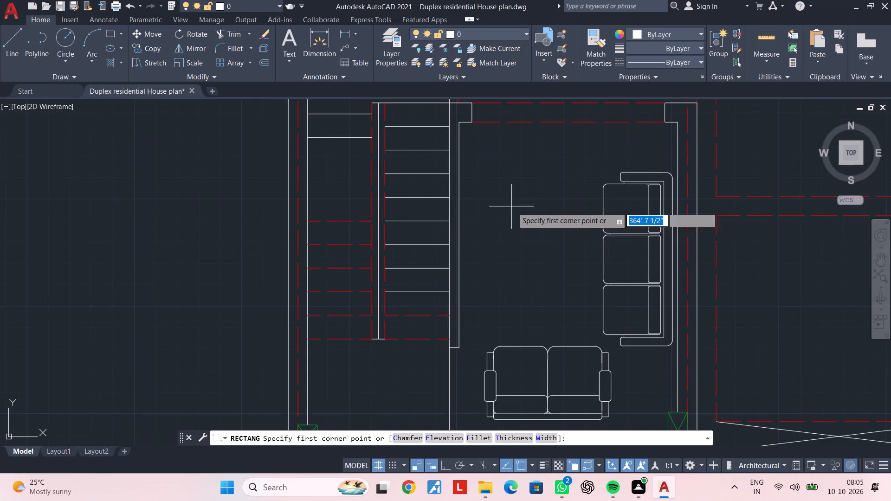
click(518, 203)
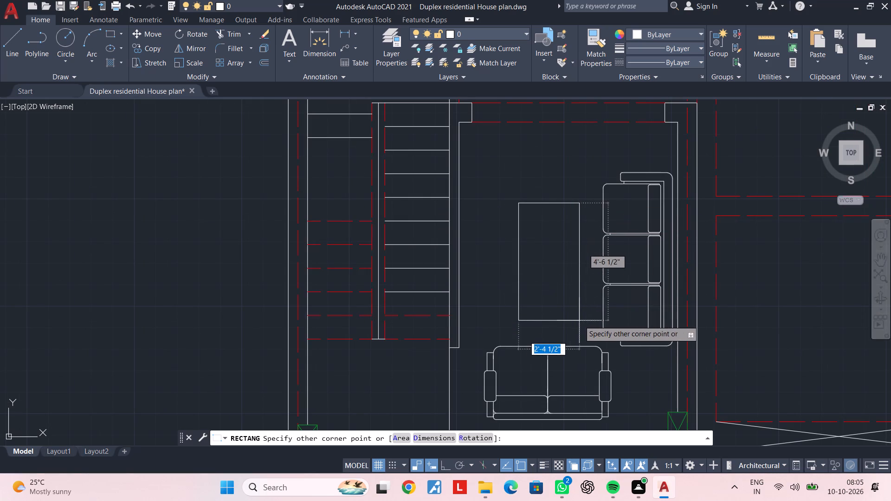
click(582, 323)
key(Escape)
key(Escape)
key(Escape)
key(Escape)
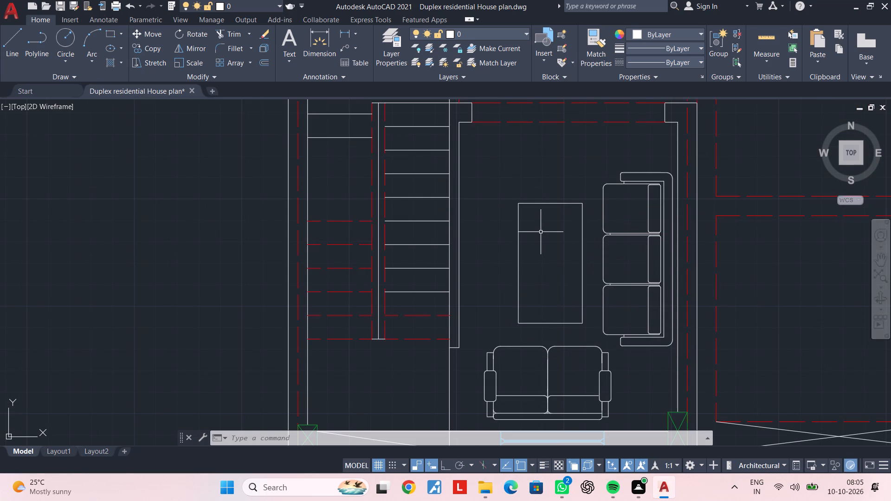
key(Escape)
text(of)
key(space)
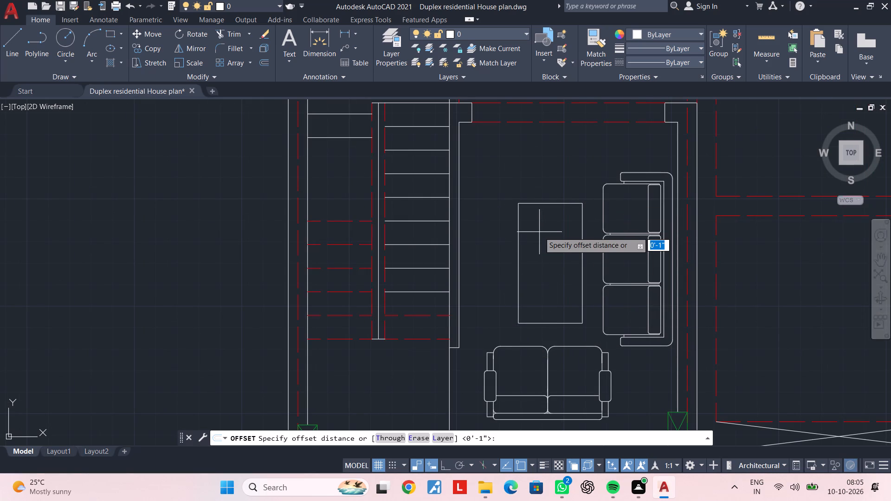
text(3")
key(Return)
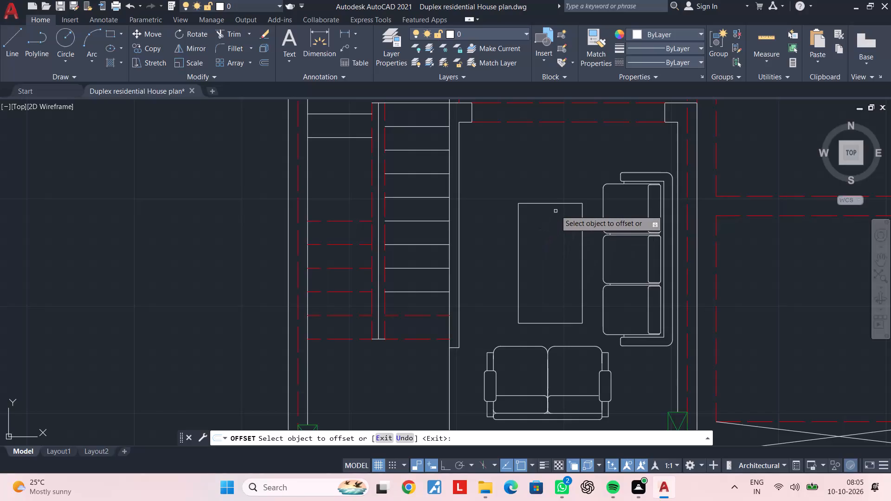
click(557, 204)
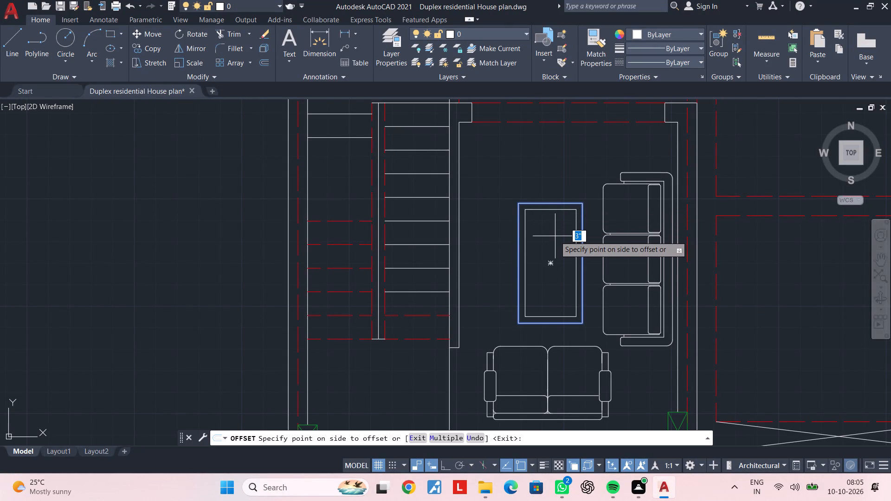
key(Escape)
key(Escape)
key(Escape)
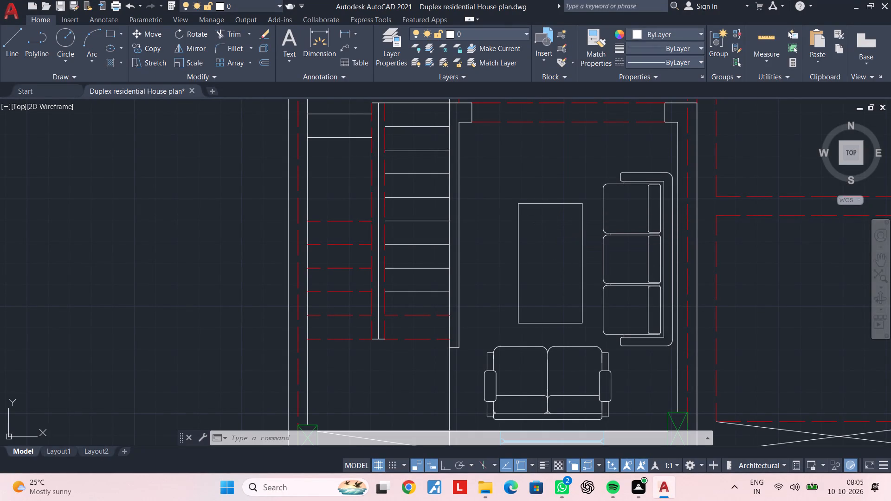
Offset the coffee table rectangle 4" inward.
text(of)
key(space)
text(4")
key(Return)
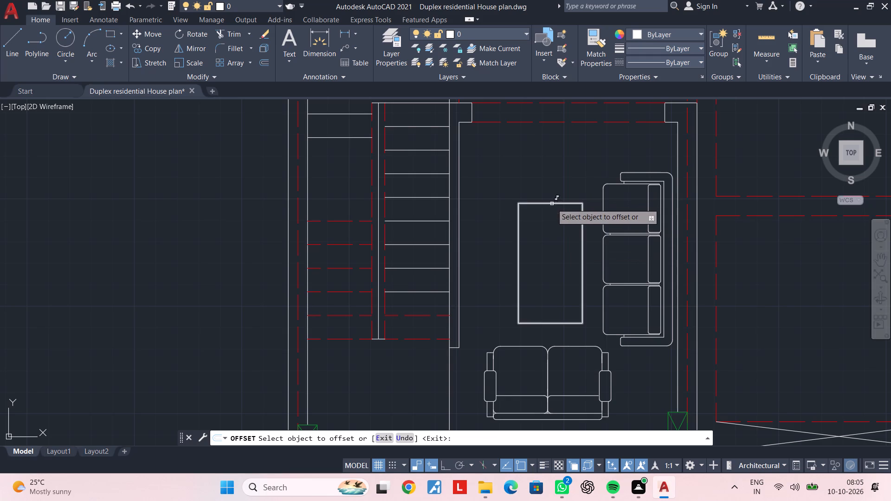
click(552, 204)
click(551, 244)
key(Escape)
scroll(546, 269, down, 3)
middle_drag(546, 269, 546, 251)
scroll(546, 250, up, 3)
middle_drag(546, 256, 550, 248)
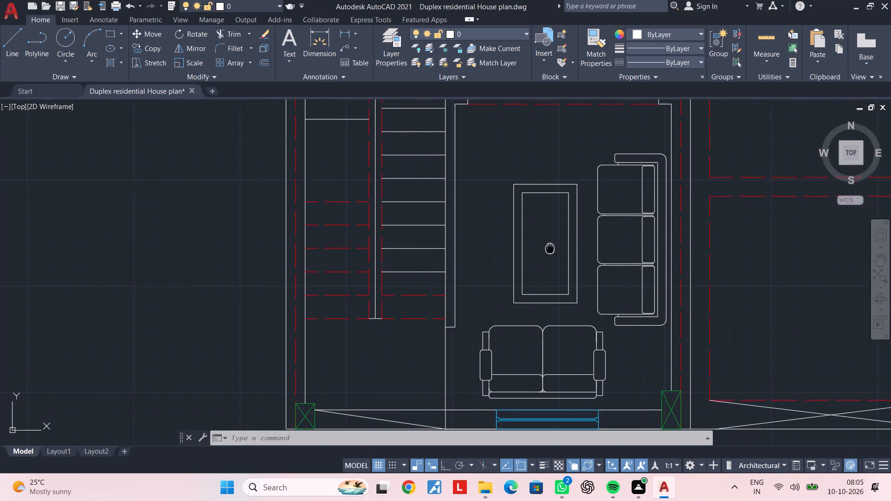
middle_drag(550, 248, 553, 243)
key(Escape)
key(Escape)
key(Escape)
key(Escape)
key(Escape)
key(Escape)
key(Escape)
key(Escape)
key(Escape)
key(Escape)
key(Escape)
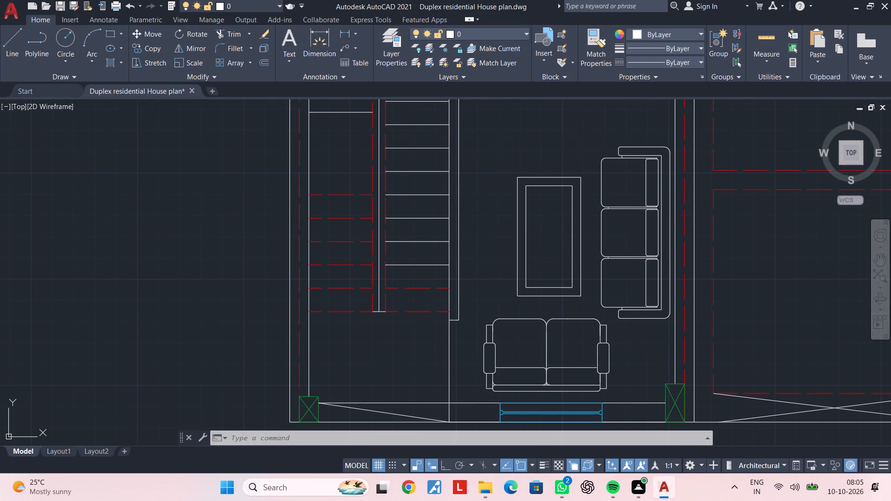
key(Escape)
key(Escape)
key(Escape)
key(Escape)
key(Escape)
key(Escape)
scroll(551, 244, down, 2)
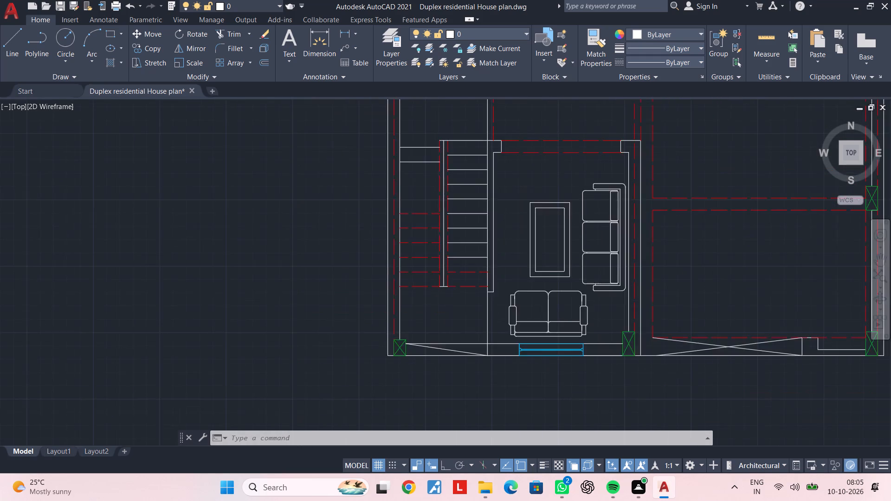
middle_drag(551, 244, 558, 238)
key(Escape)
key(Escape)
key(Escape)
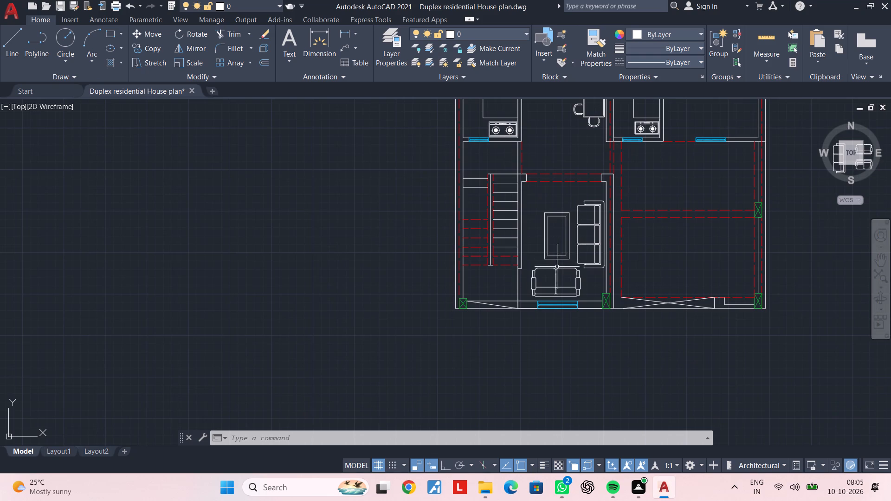
Save the drawing.
key(ctrl+s)
key(ctrl+s)
Browse the blocks of the sample drawing Home - Space Planner.dwg in DesignCenter.
scroll(569, 240, down, 2)
middle_drag(570, 241, 556, 269)
scroll(583, 245, up, 2)
middle_drag(632, 229, 558, 245)
key(Escape)
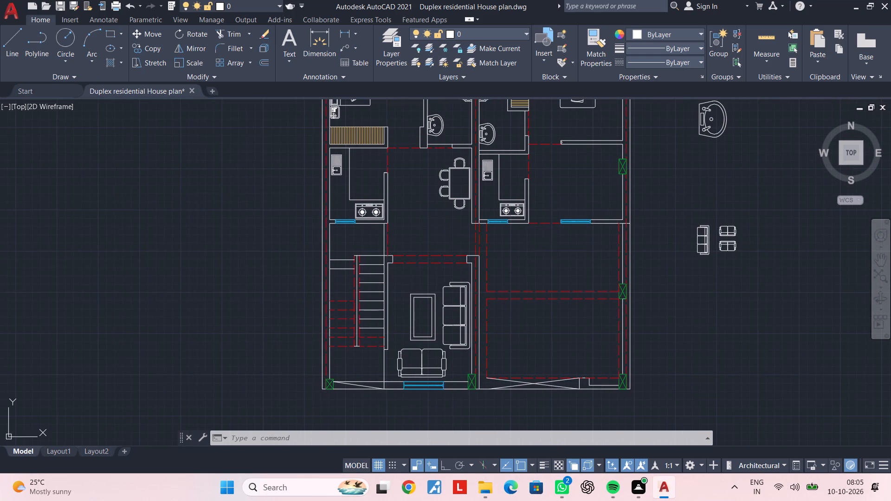
key(Escape)
key(Escape)
key(Escape)
key(Escape)
middle_drag(557, 241, 554, 284)
middle_drag(547, 284, 564, 285)
key(a)
key(d)
key(c)
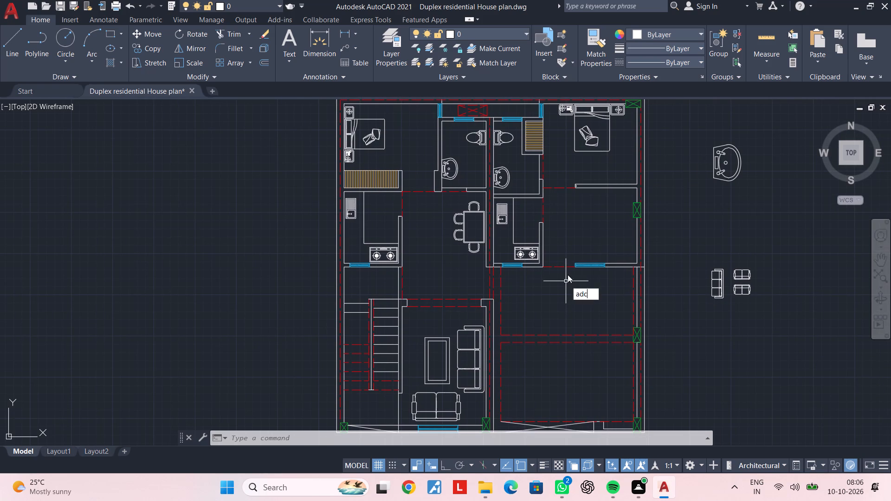
key(space)
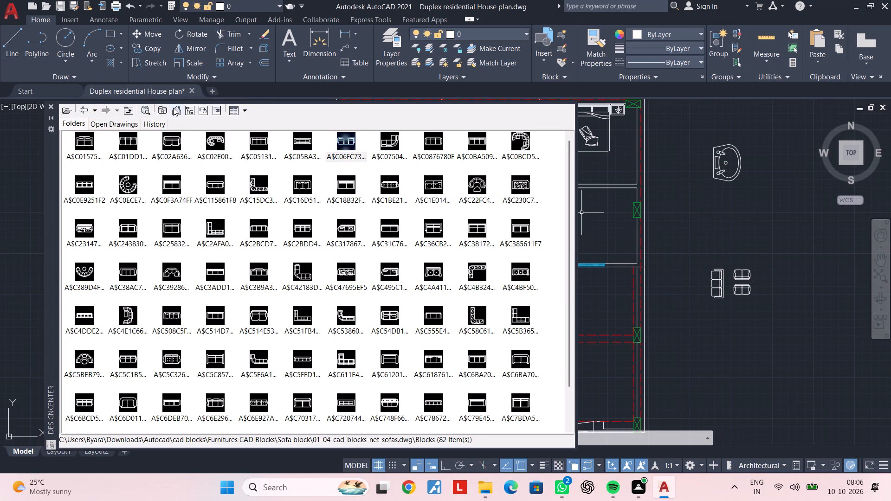
click(173, 108)
double_click(165, 141)
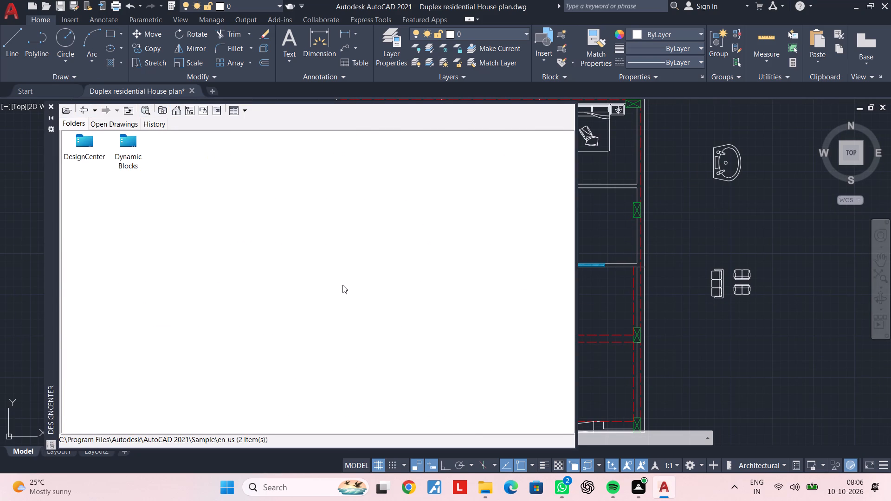
click(83, 145)
double_click(87, 145)
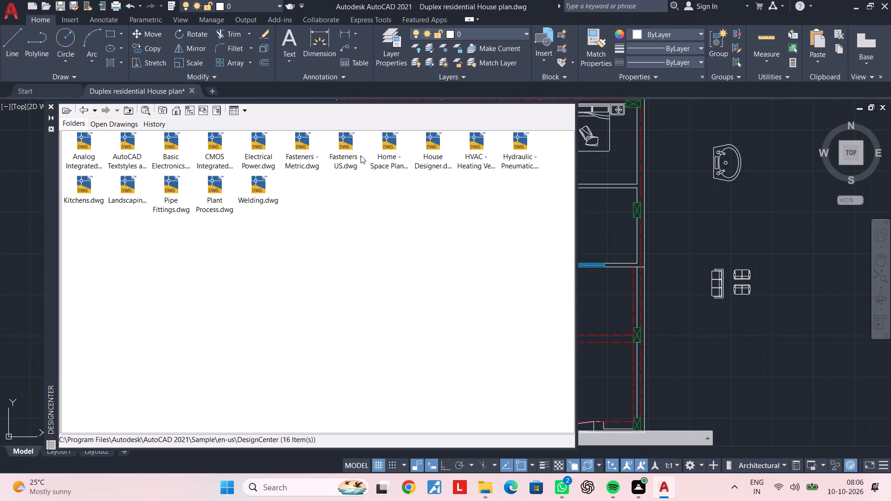
double_click(389, 147)
double_click(80, 150)
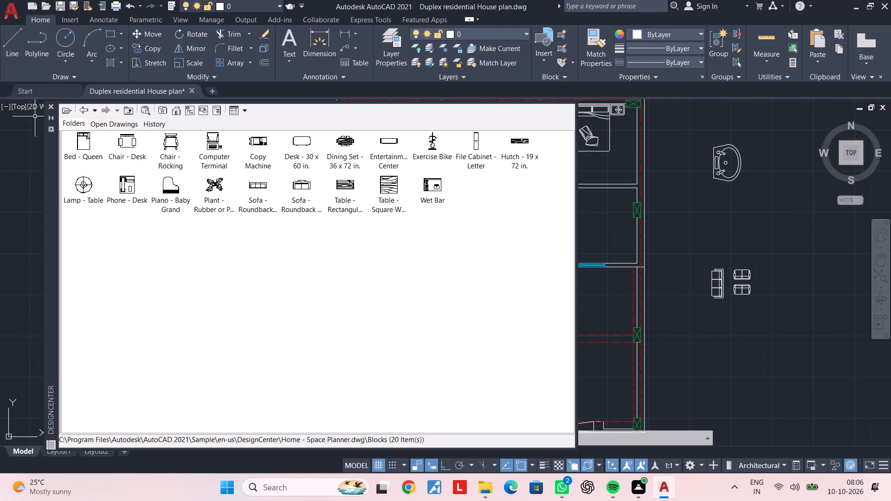
Insert the Faucet - Bathroom front block from House Designer.dwg just east of the plan and close DesignCenter.
click(83, 109)
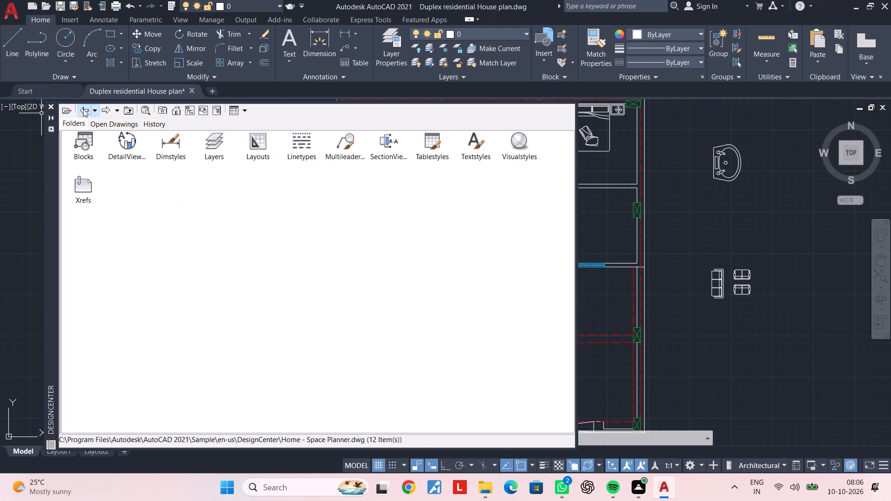
click(83, 109)
double_click(430, 141)
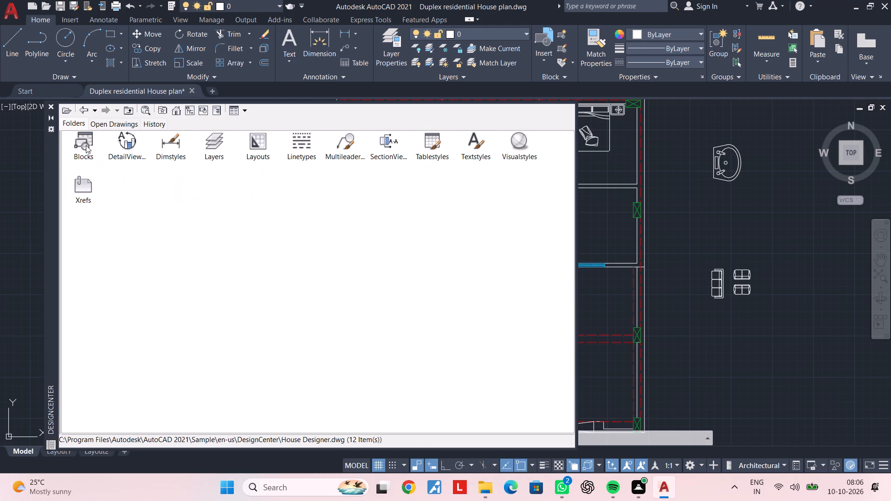
double_click(86, 141)
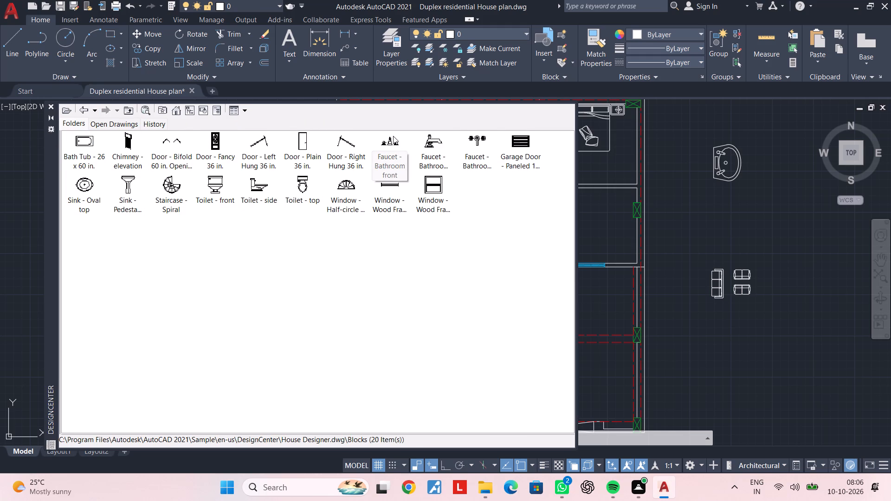
click(383, 145)
drag(391, 141, 696, 256)
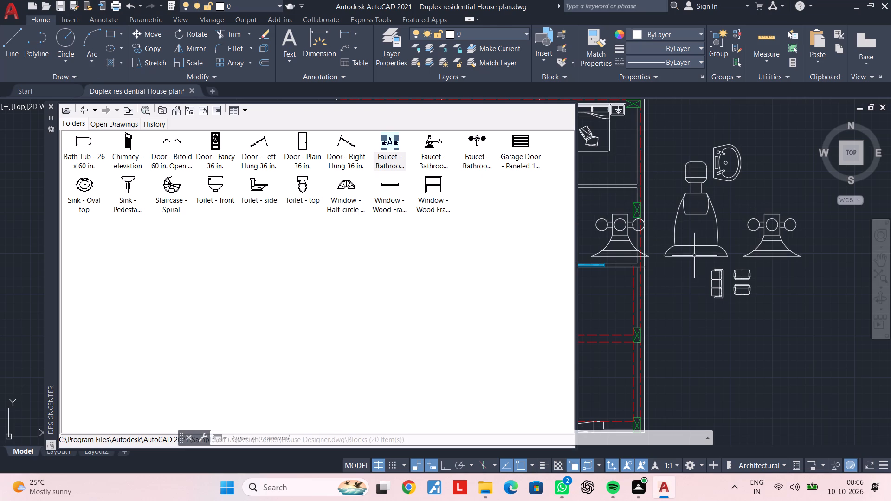
click(48, 103)
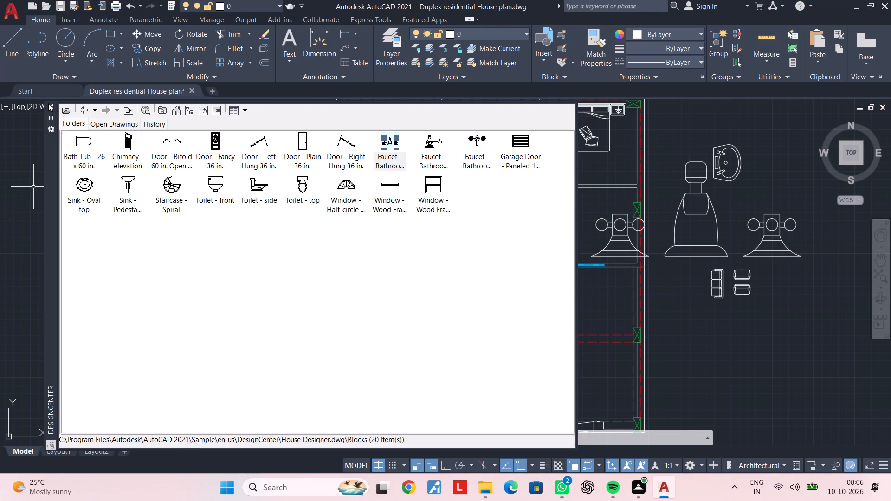
key(Escape)
key(Escape)
Scale the inserted faucet block down to a small fraction of its size, using the middle of its base as base point.
middle_drag(846, 351, 747, 385)
key(Escape)
key(Escape)
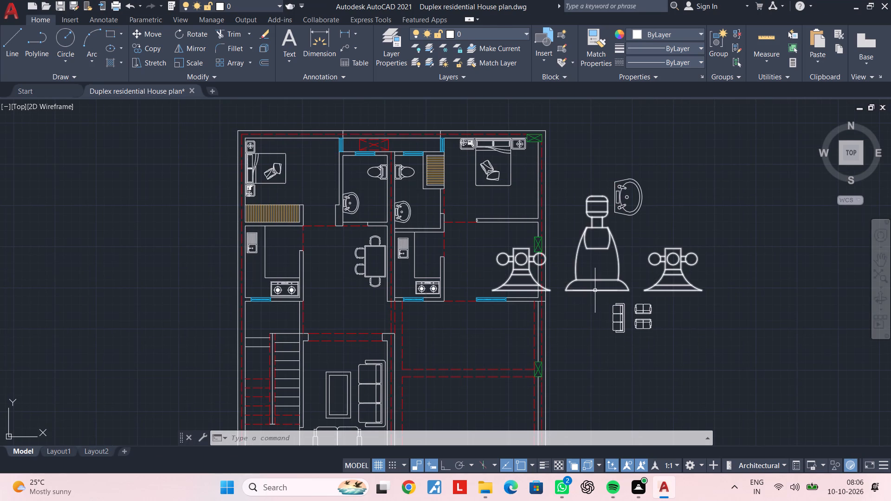
click(594, 290)
text(sc)
key(space)
scroll(598, 302, up, 2)
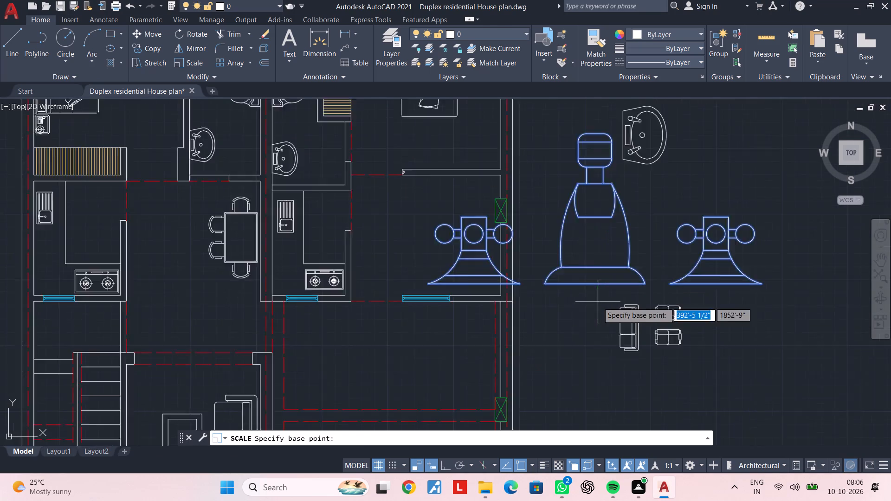
click(592, 271)
scroll(592, 271, down, 1)
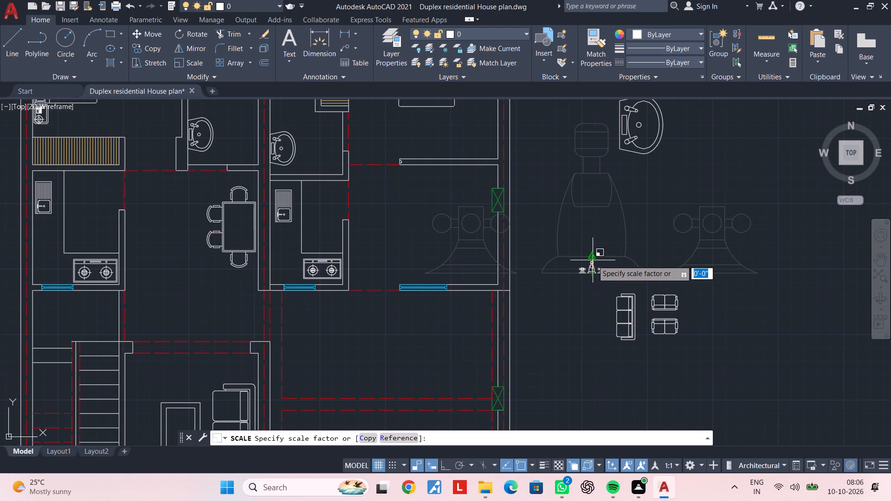
scroll(593, 260, up, 1)
click(593, 262)
key(Escape)
Set the faucet block's reduced scale by picking a point a short distance east of its base.
click(630, 258)
Copy the scaled faucet block from beside the plan onto the inner face of the east bathroom's south wall.
click(575, 291)
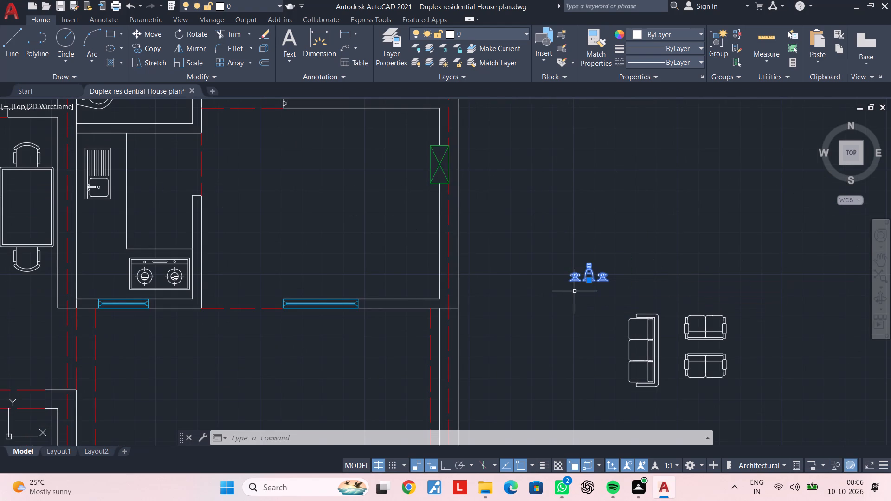
text(co)
key(space)
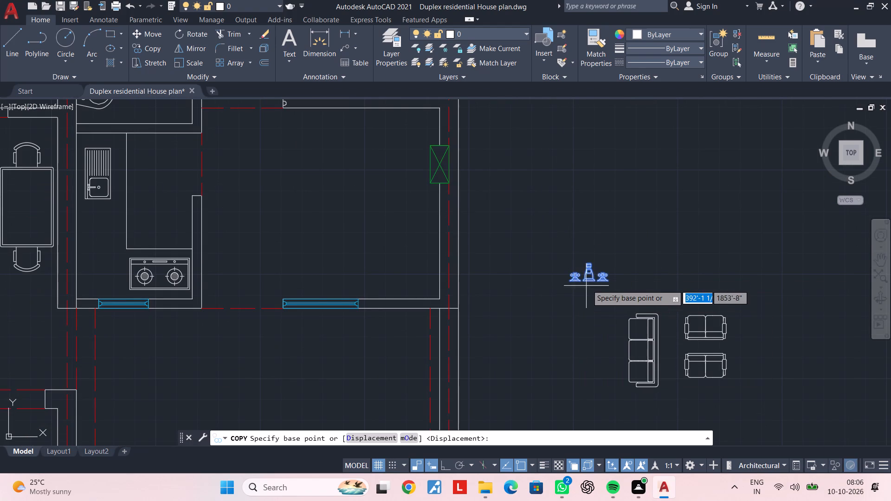
scroll(597, 276, up, 3)
click(557, 298)
scroll(504, 322, down, 3)
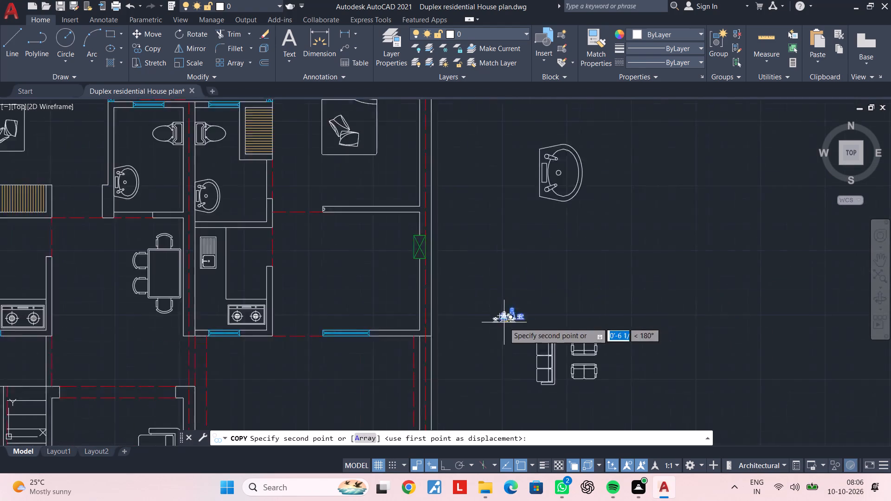
scroll(504, 322, down, 1)
middle_drag(505, 321, 639, 265)
middle_drag(478, 309, 599, 301)
middle_drag(473, 279, 488, 366)
middle_drag(472, 241, 472, 312)
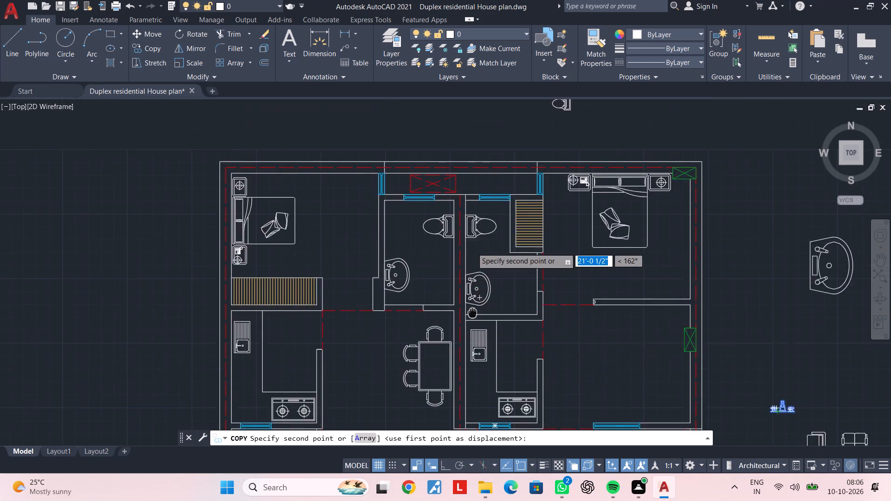
middle_drag(472, 312, 472, 312)
scroll(508, 302, up, 3)
middle_drag(517, 334, 517, 286)
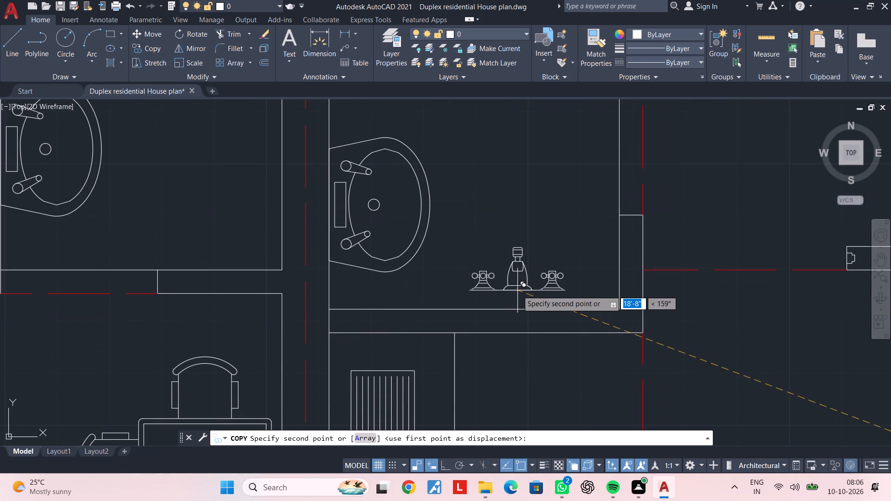
middle_drag(517, 290, 531, 244)
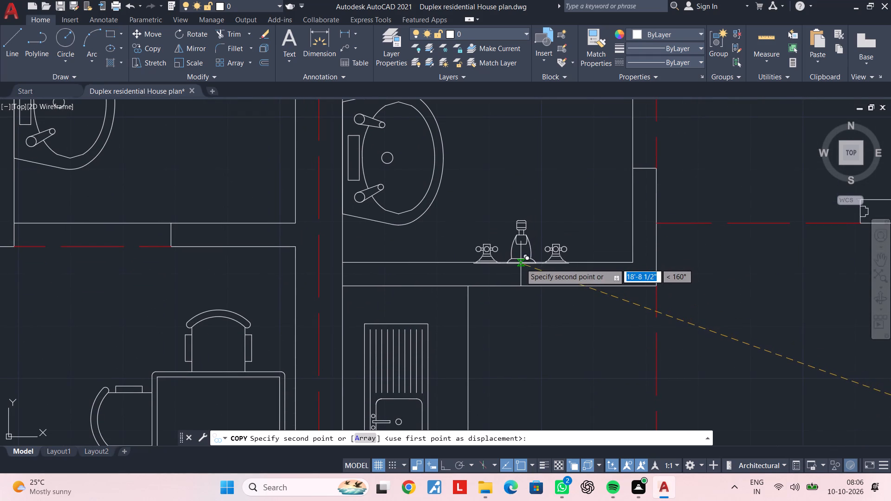
click(521, 263)
key(Escape)
scroll(517, 260, up, 5)
scroll(530, 248, down, 9)
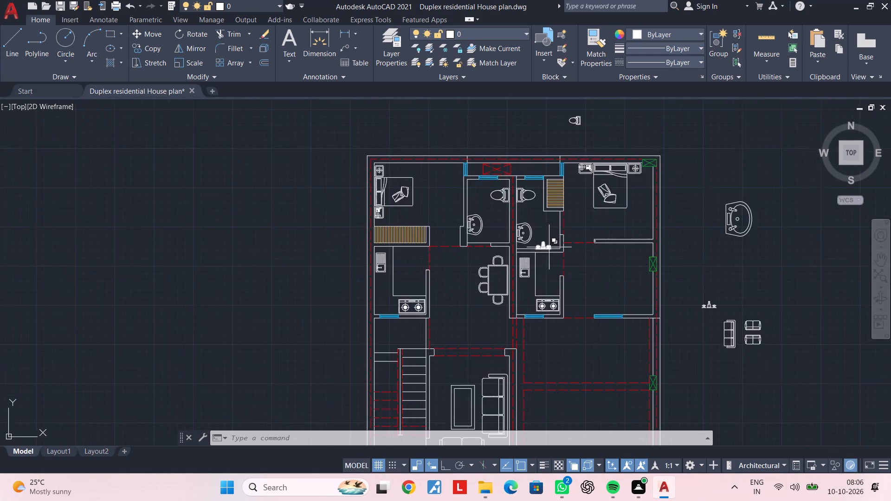
scroll(543, 248, up, 2)
middle_drag(536, 246, 557, 315)
key(Escape)
key(Escape)
key(Escape)
key(Escape)
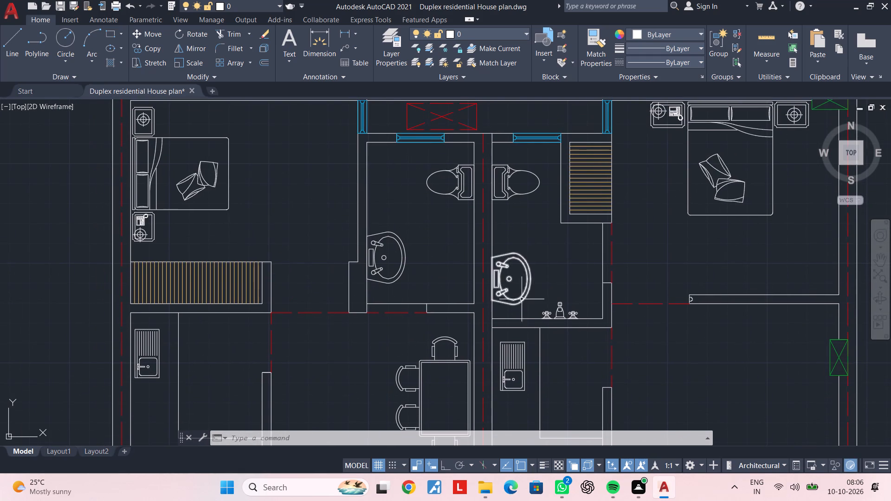
key(Escape)
Move the east bathroom's washbasin about 10" north, so that it clears the new faucet.
scroll(504, 278, up, 3)
click(611, 231)
click(555, 257)
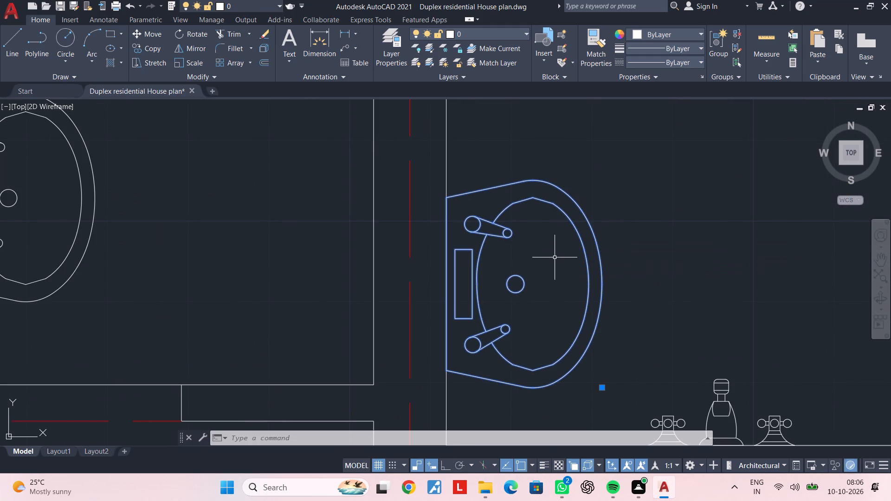
text(m)
key(space)
click(547, 268)
scroll(546, 198, down, 2)
middle_drag(550, 211, 552, 268)
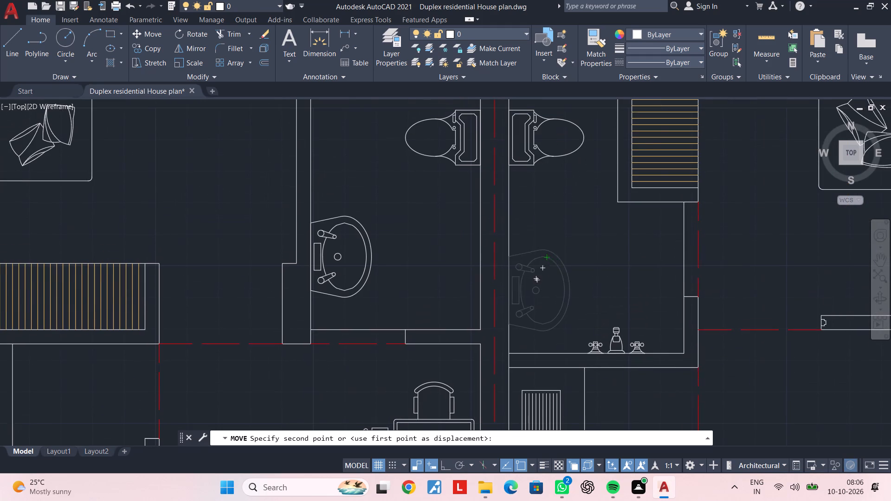
scroll(553, 250, up, 1)
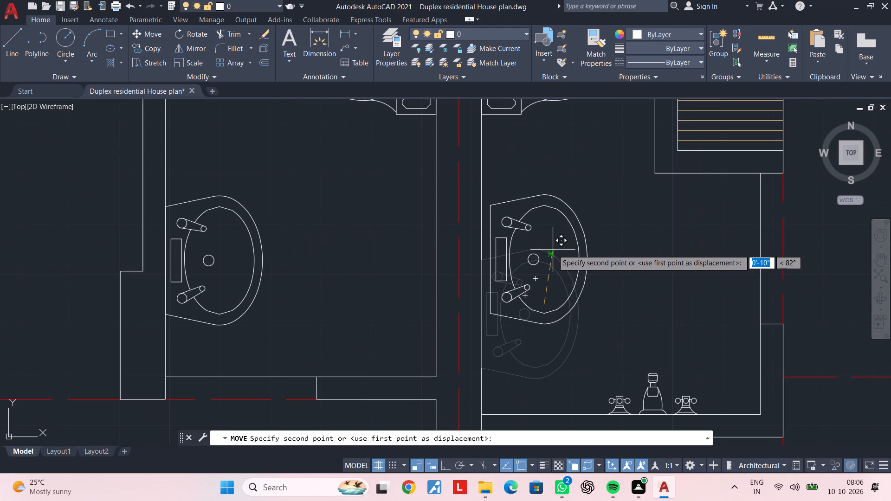
click(553, 250)
scroll(553, 250, down, 2)
key(Escape)
key(Escape)
middle_click(581, 266)
key(Escape)
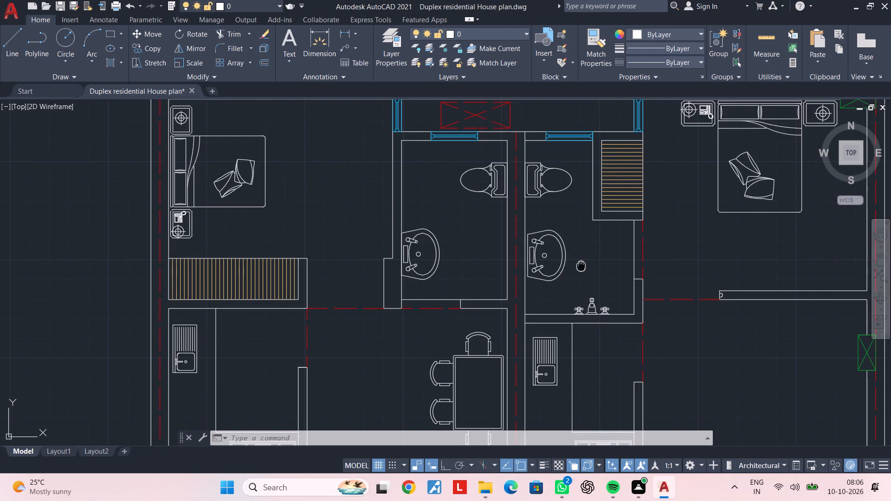
key(Escape)
Copy the east bathroom's faucet block into the west bathroom, placing it southeast of the washbasin.
middle_drag(591, 285, 601, 279)
key(Escape)
scroll(607, 305, up, 1)
click(601, 301)
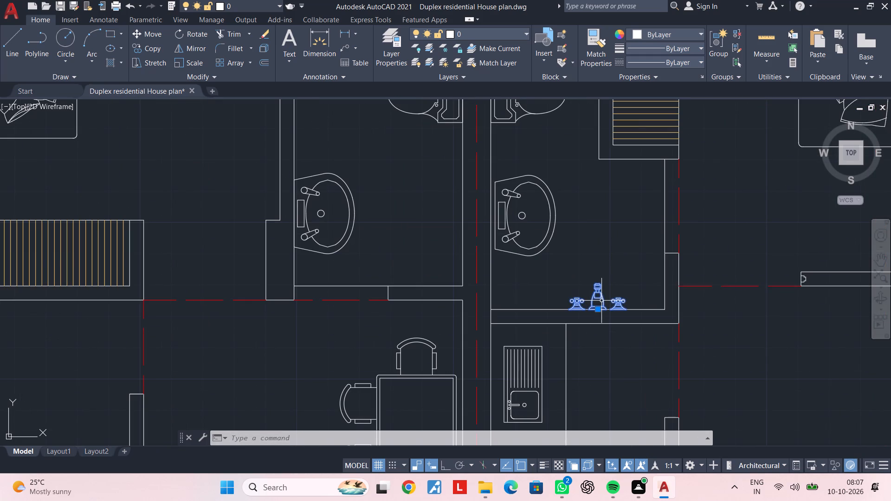
text(co)
key(space)
click(601, 301)
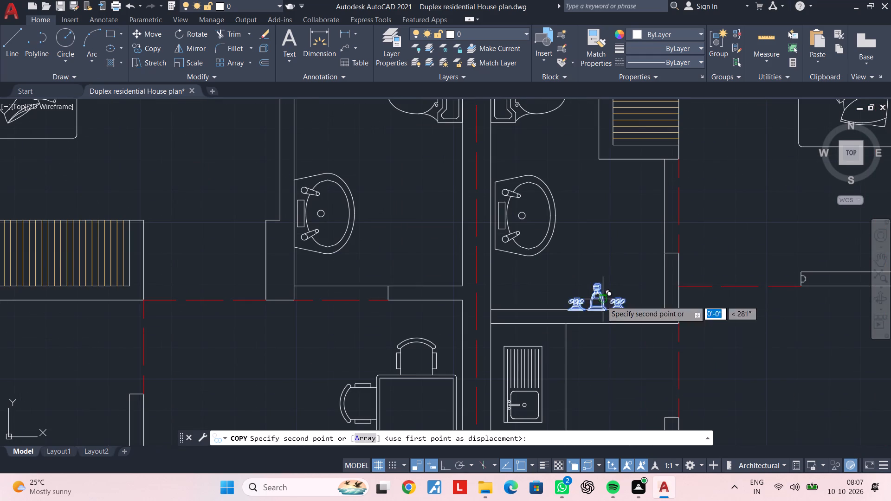
middle_drag(392, 272, 423, 318)
click(437, 283)
key(Escape)
Turn on Ortho mode for rotating the west bathroom's faucet block.
scroll(437, 283, up, 2)
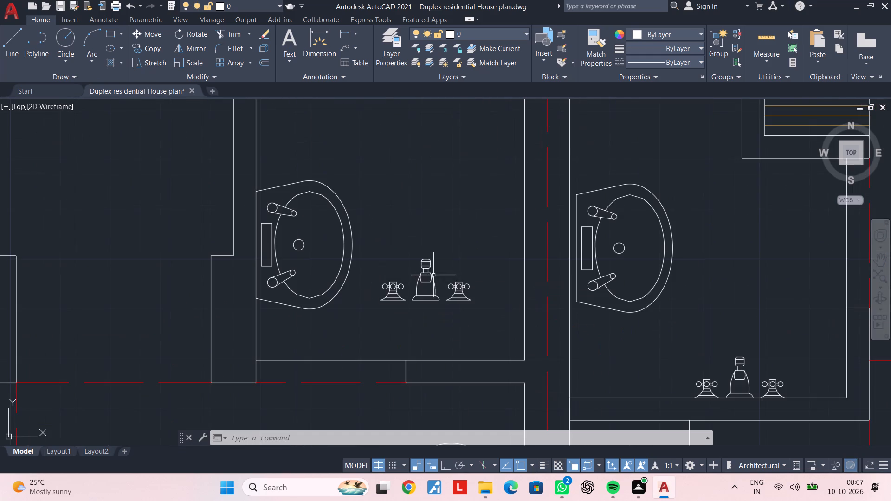
click(454, 264)
click(420, 298)
text(ro)
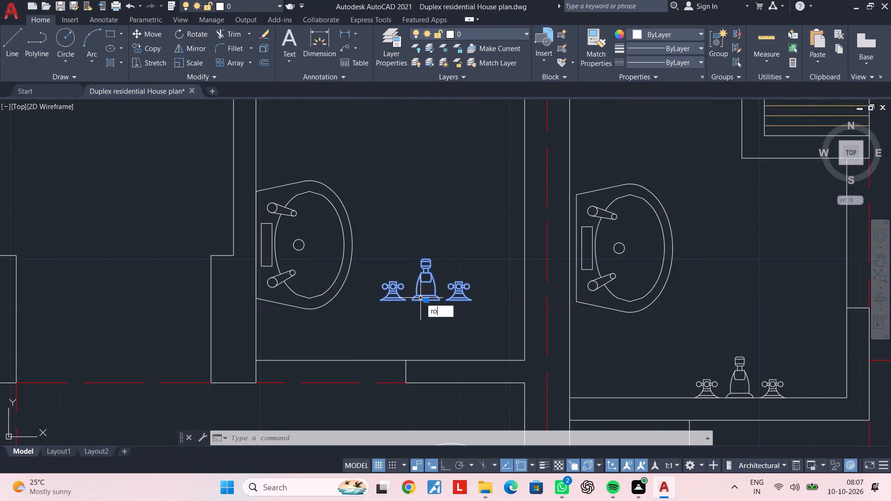
click(449, 463)
click(444, 462)
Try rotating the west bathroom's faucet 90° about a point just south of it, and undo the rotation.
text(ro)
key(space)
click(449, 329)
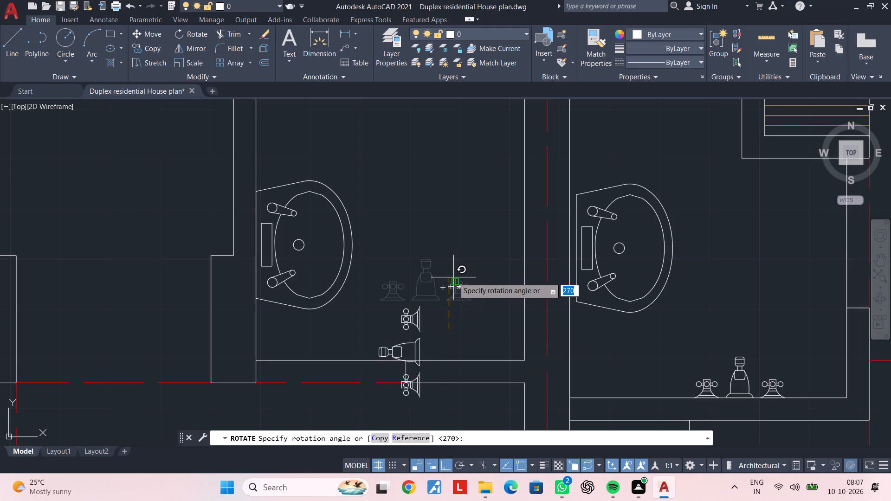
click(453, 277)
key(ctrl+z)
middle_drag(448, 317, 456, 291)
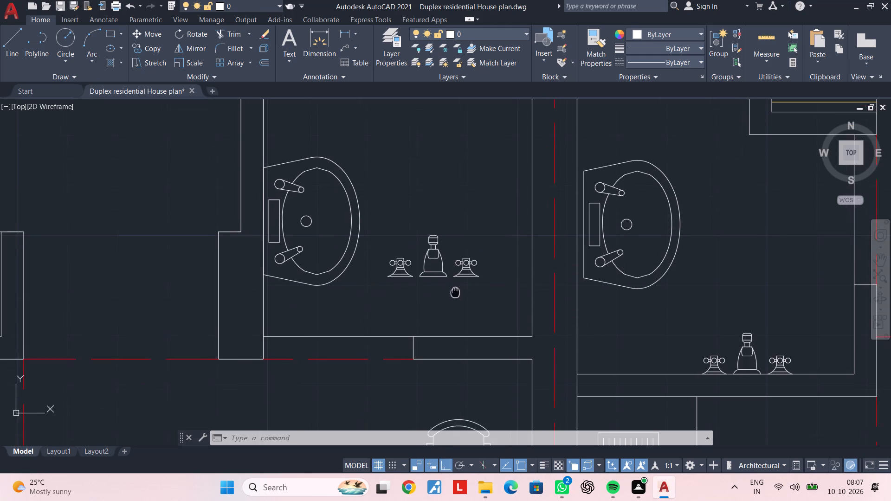
Rotate the west bathroom's faucet 90° counterclockwise about a point northeast of it.
key(Escape)
drag(468, 255, 466, 260)
click(428, 294)
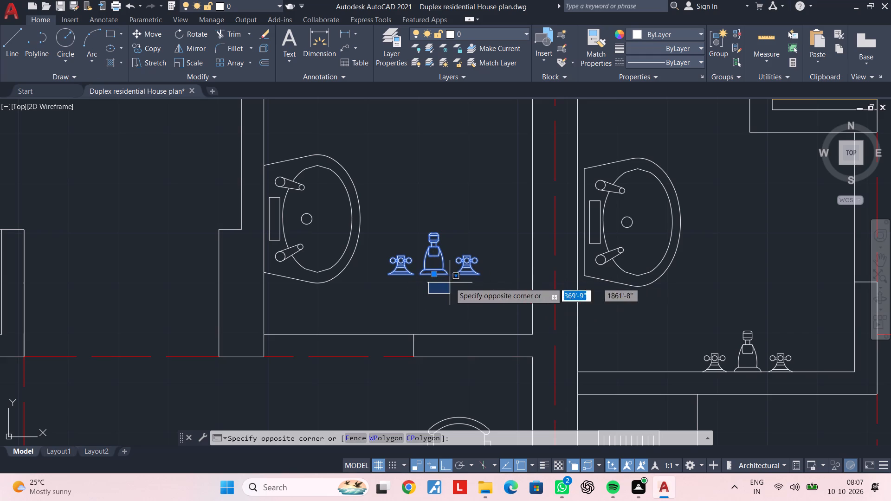
click(425, 280)
text(ro)
key(space)
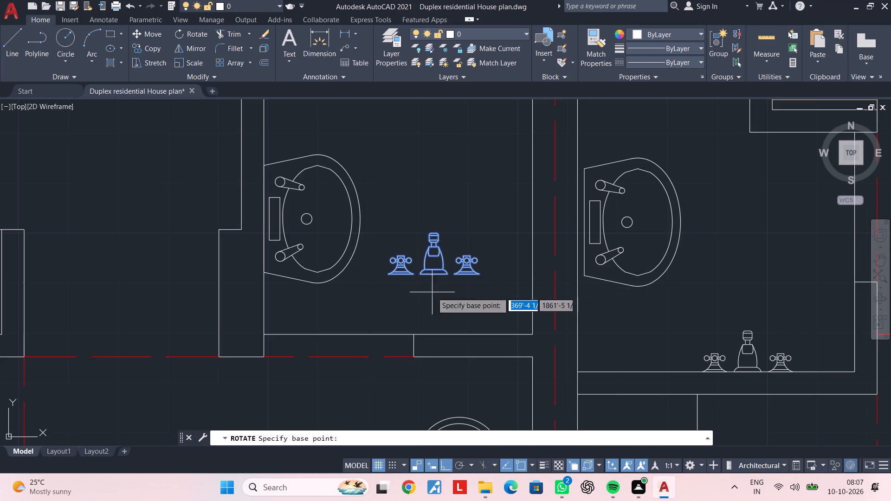
click(464, 194)
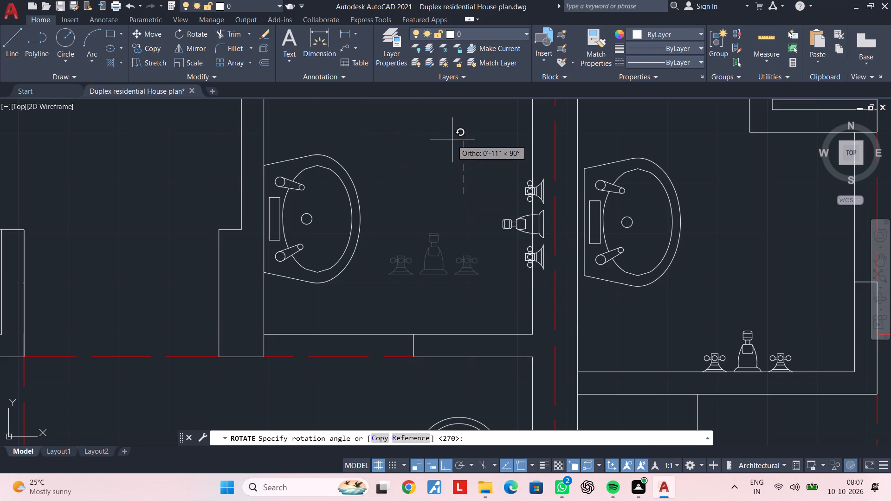
click(452, 140)
middle_drag(487, 249, 428, 292)
key(Escape)
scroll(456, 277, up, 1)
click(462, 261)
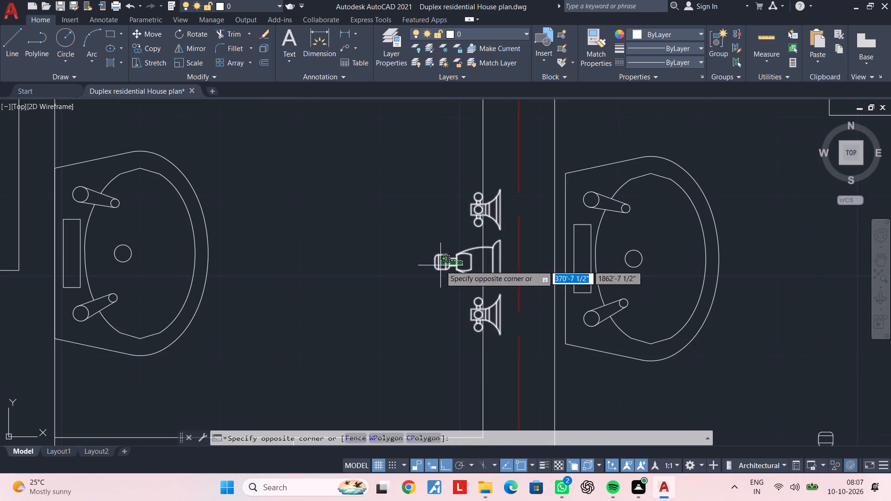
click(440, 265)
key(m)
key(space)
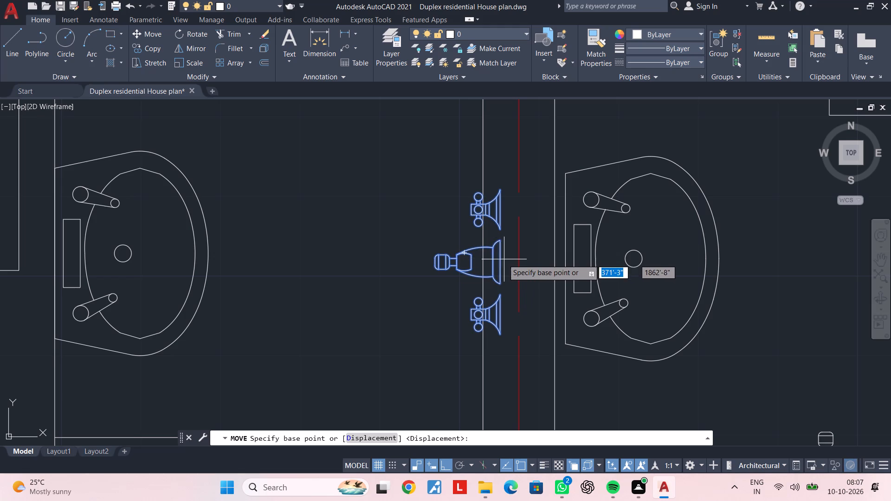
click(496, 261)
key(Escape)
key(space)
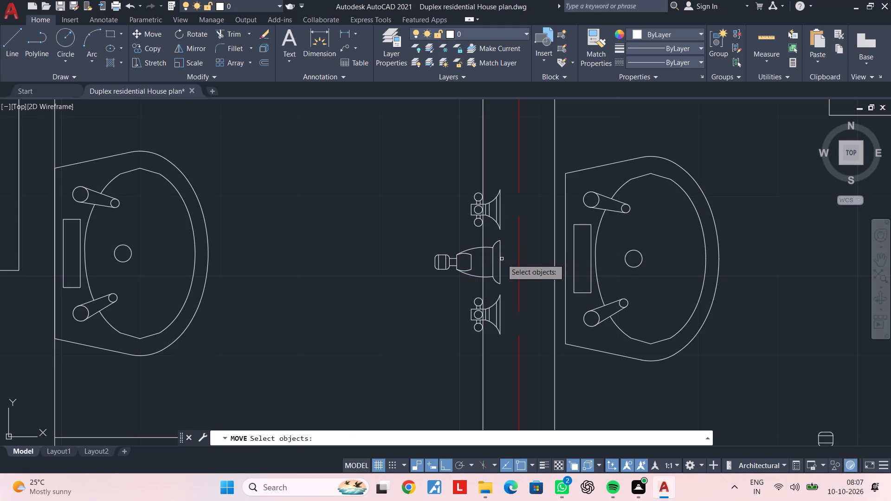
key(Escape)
Move the rotated faucet by its base onto the inner face of the west bathroom's east wall, with Ortho off.
click(500, 258)
key(m)
key(space)
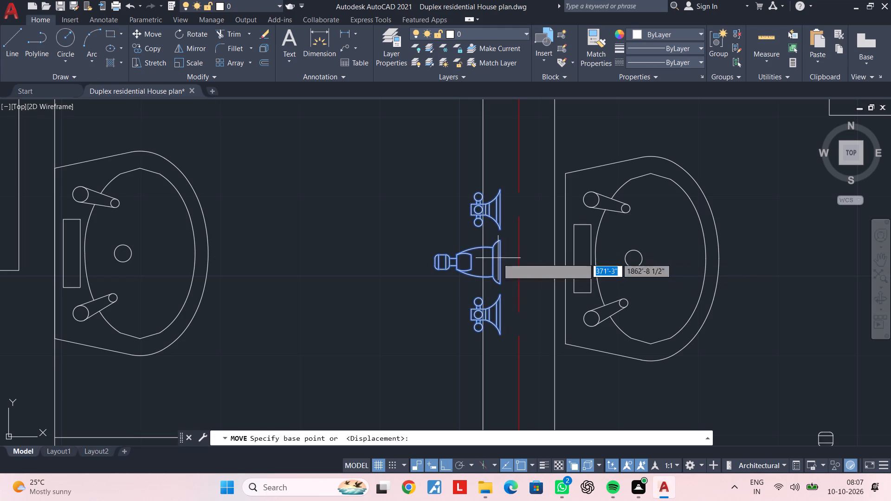
click(497, 260)
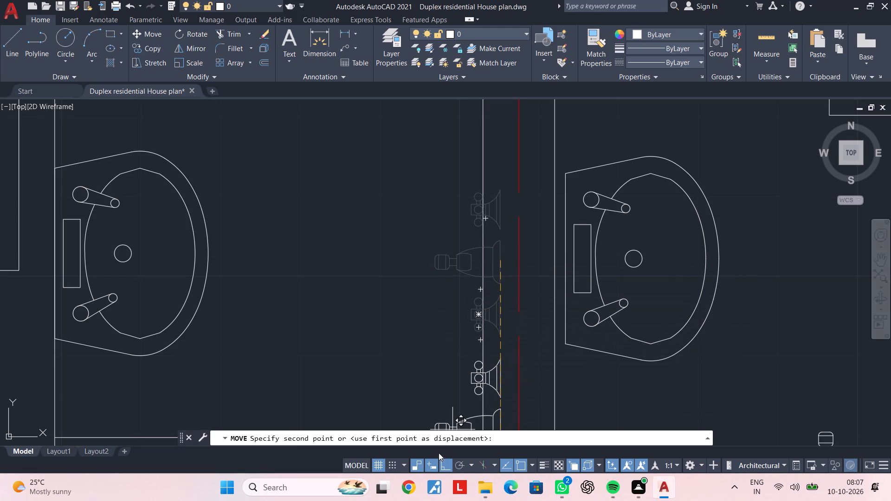
click(447, 463)
scroll(433, 379, down, 2)
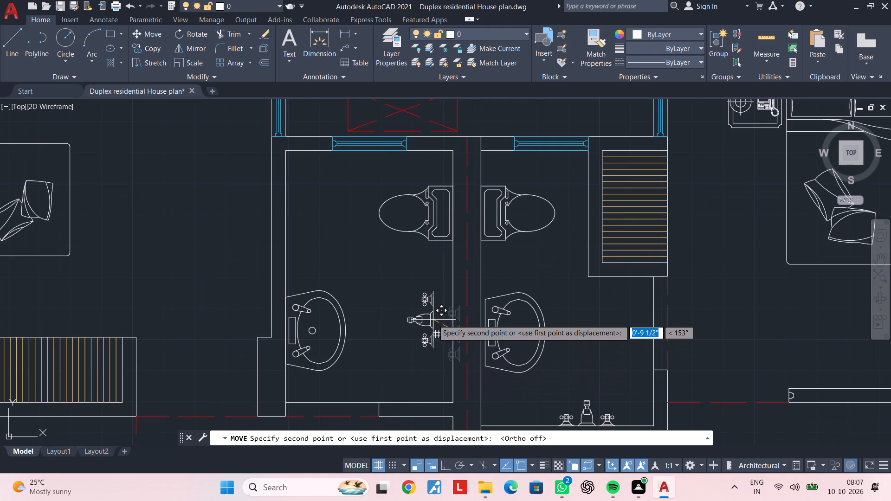
middle_drag(436, 316, 439, 357)
scroll(444, 344, up, 1)
middle_drag(455, 354, 463, 237)
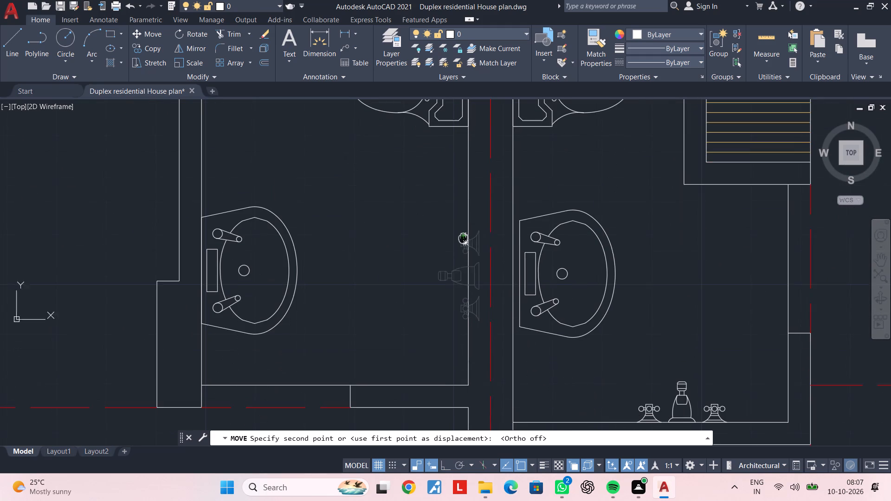
middle_drag(463, 237, 463, 236)
click(466, 267)
scroll(413, 295, down, 3)
key(Escape)
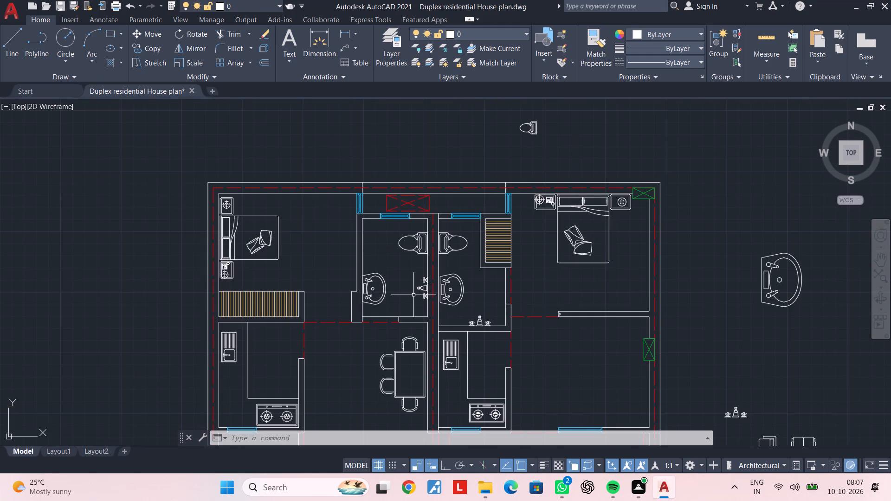
key(Escape)
Save the drawing.
scroll(413, 295, down, 1)
middle_drag(413, 295, 427, 247)
key(Escape)
key(ctrl+s)
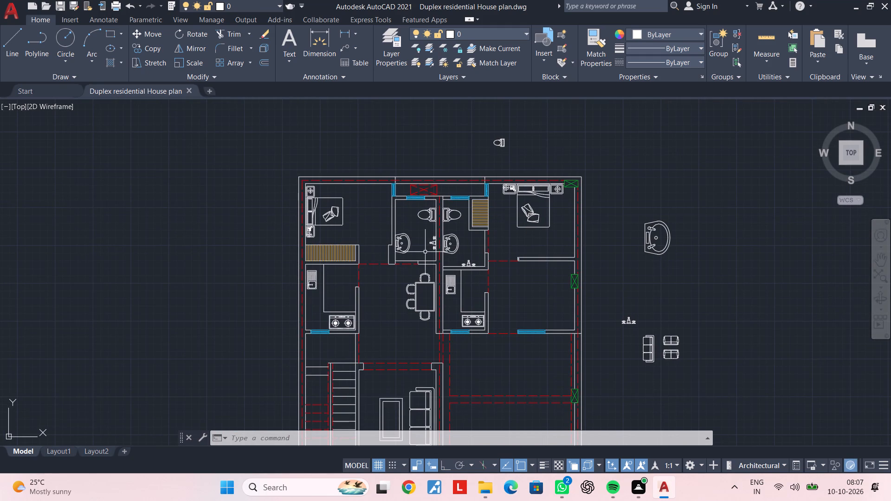
key(ctrl+s)
Delete the spare washbasin, faucet and sofa blocks lying east of the plan.
scroll(425, 252, down, 2)
middle_drag(425, 257, 442, 161)
middle_drag(477, 220, 436, 275)
scroll(487, 223, up, 2)
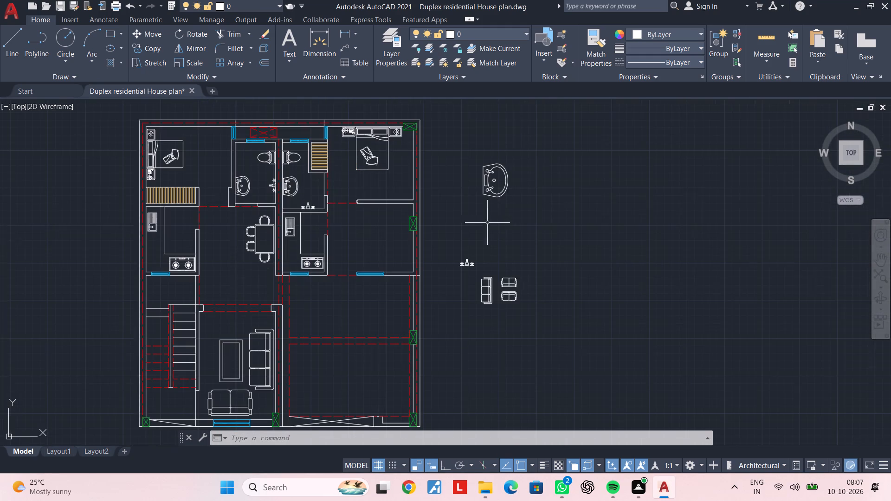
click(520, 143)
click(454, 330)
key(Delete)
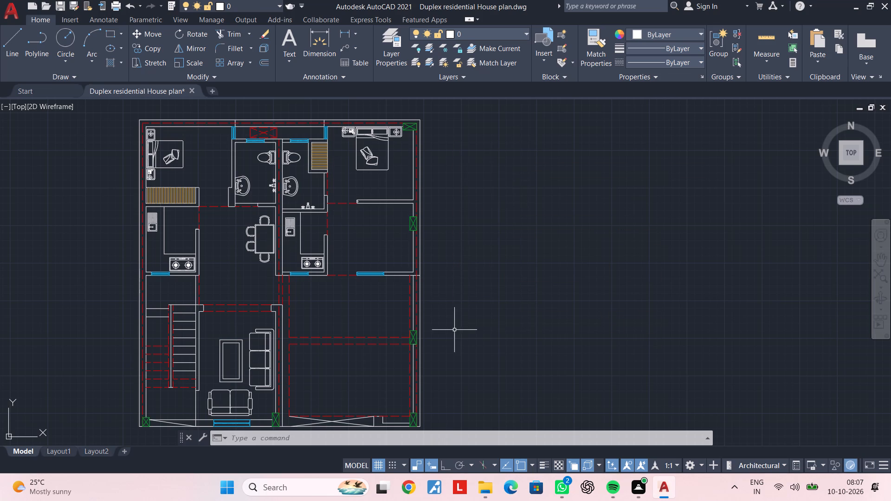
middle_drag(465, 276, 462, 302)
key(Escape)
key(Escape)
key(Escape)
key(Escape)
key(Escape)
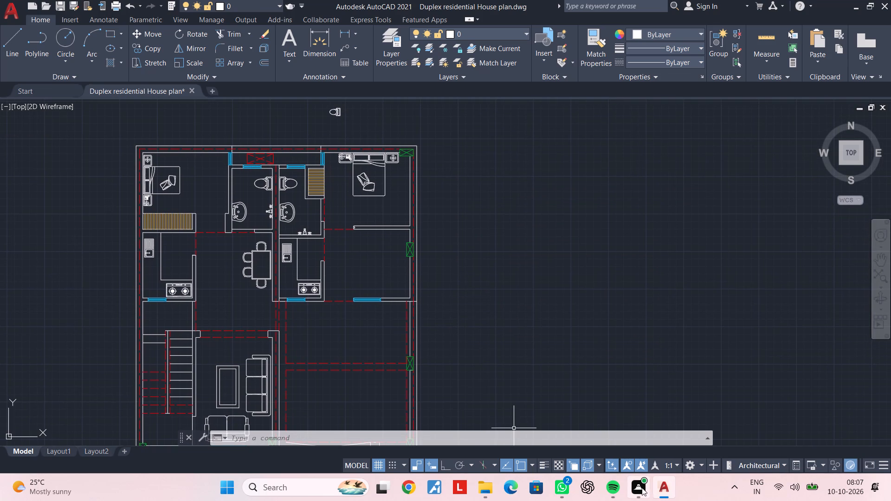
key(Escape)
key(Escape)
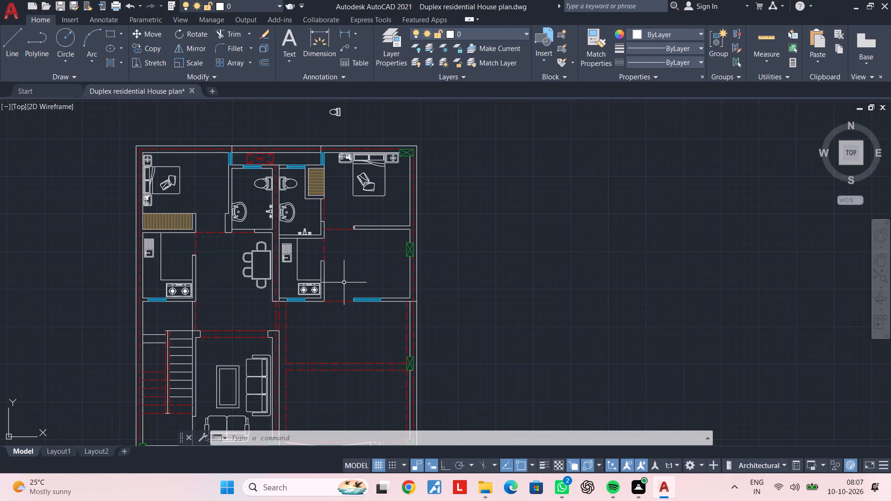
Delete the spare toilet block lying north of the plan.
middle_drag(354, 283, 465, 282)
key(Escape)
middle_drag(426, 243, 414, 373)
scroll(435, 254, up, 2)
click(475, 195)
click(391, 238)
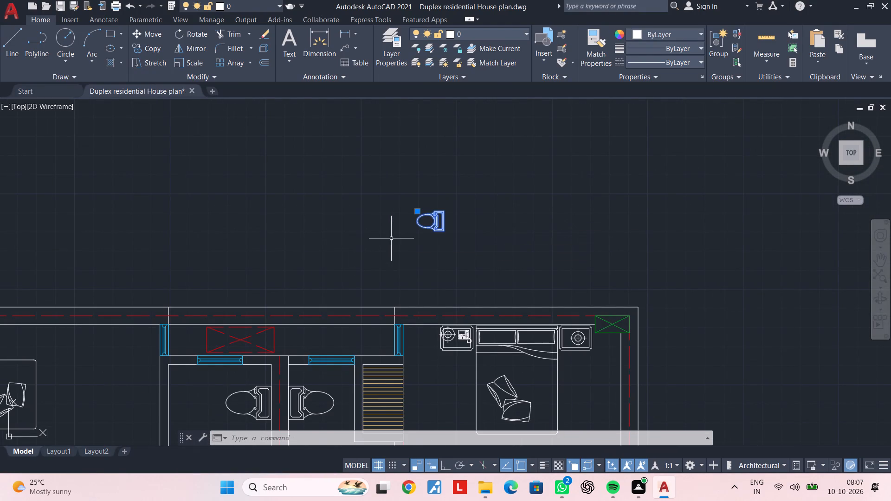
key(Delete)
Save the drawing.
middle_drag(433, 271, 453, 162)
scroll(426, 266, down, 2)
middle_drag(426, 266, 456, 209)
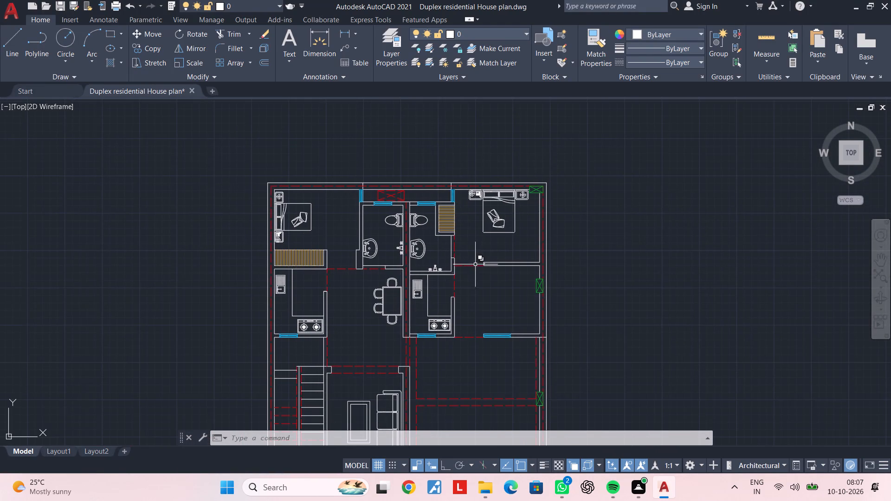
key(Escape)
middle_drag(478, 290, 527, 253)
middle_drag(352, 303, 392, 221)
middle_drag(421, 273, 416, 242)
key(Escape)
middle_drag(429, 199, 395, 278)
scroll(400, 241, up, 1)
key(ctrl+s)
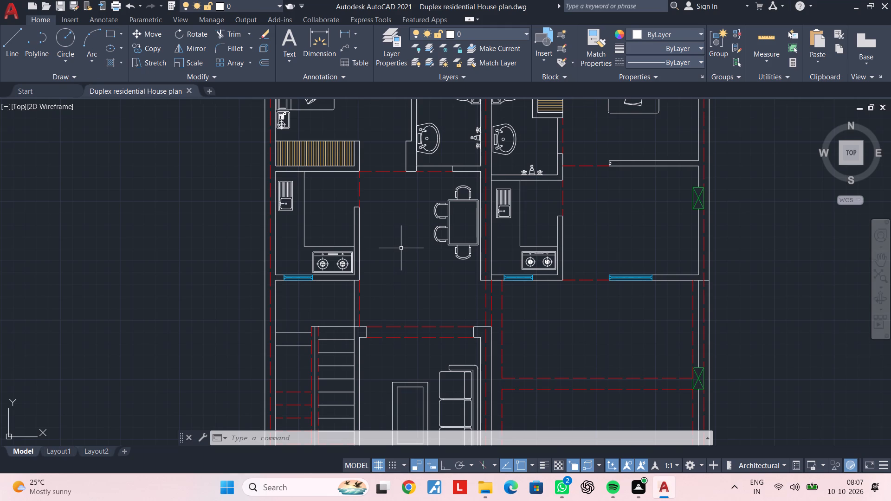
key(ctrl+s)
key(ctrl+s)
Add multiline text east of the bed in the northwest bedroom, reading "BED ROOM" with "9'-6' X 8'-6"" on the second line.
middle_drag(396, 237, 399, 292)
middle_drag(398, 258, 397, 315)
middle_drag(397, 298, 397, 320)
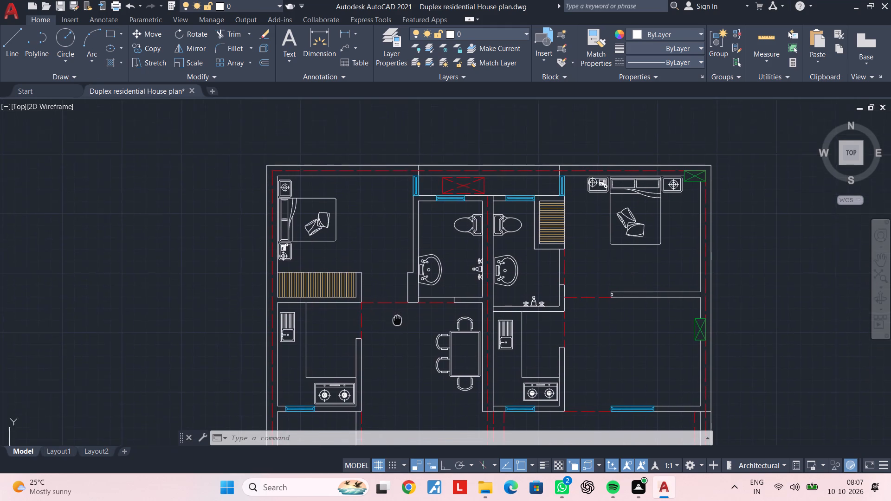
middle_drag(397, 320, 395, 330)
scroll(374, 287, up, 2)
middle_drag(374, 276, 378, 332)
key(Escape)
key(Escape)
middle_drag(362, 261, 374, 324)
key(Escape)
key(Escape)
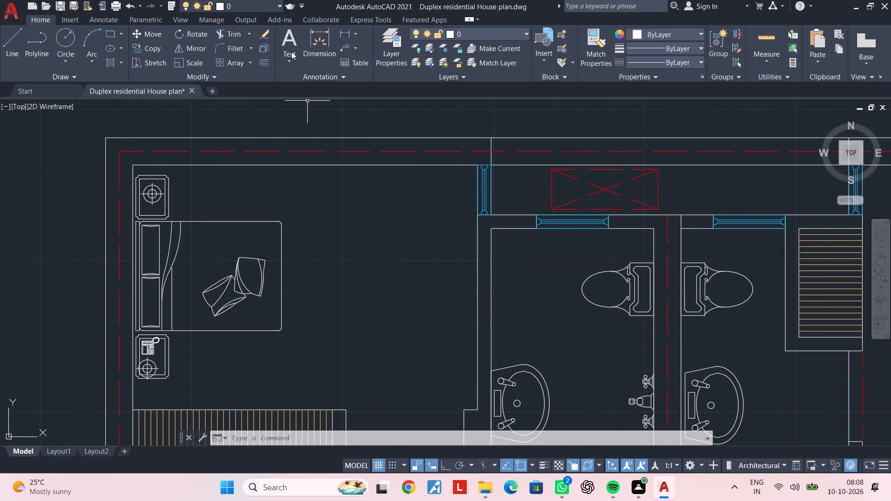
click(291, 38)
scroll(358, 296, down, 1)
middle_drag(358, 297, 364, 259)
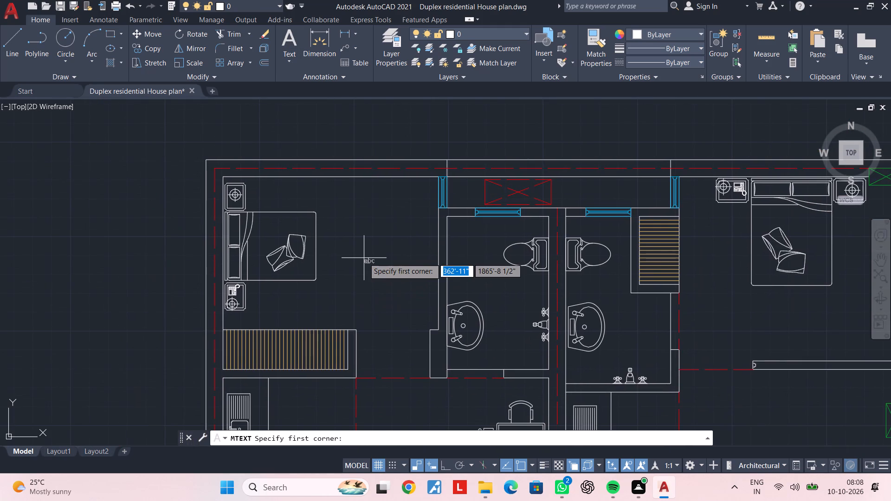
click(335, 236)
click(413, 280)
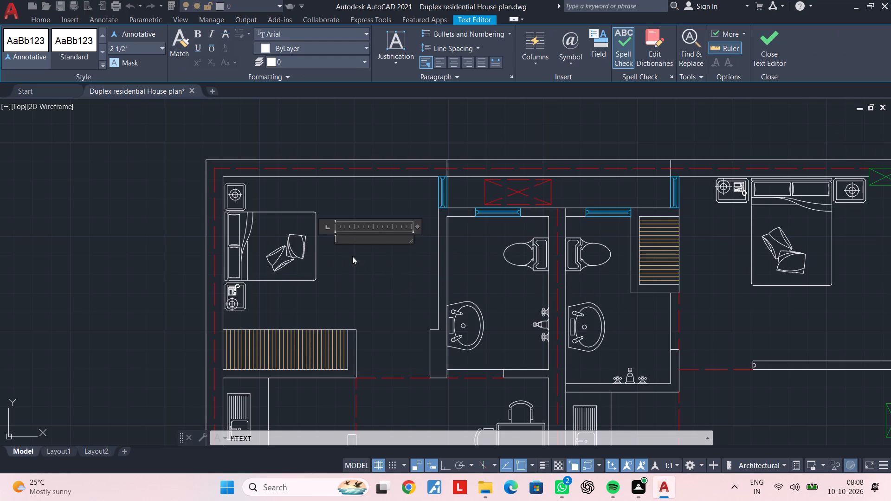
text(BED)
key(space)
text(ROOM)
key(space)
key(Return)
key(9)
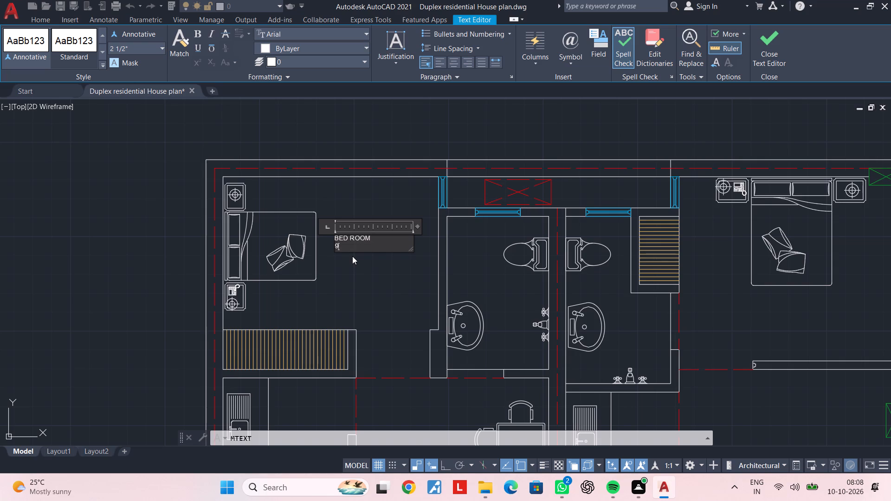
text('-6')
key(space)
text(X)
key(space)
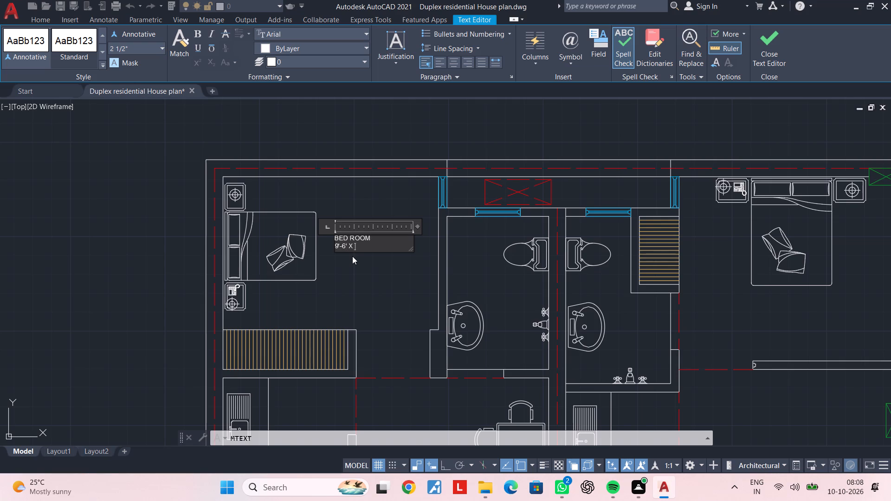
text(8'-6")
scroll(360, 244, up, 3)
click(362, 279)
scroll(361, 281, down, 3)
middle_drag(361, 282, 458, 261)
key(Escape)
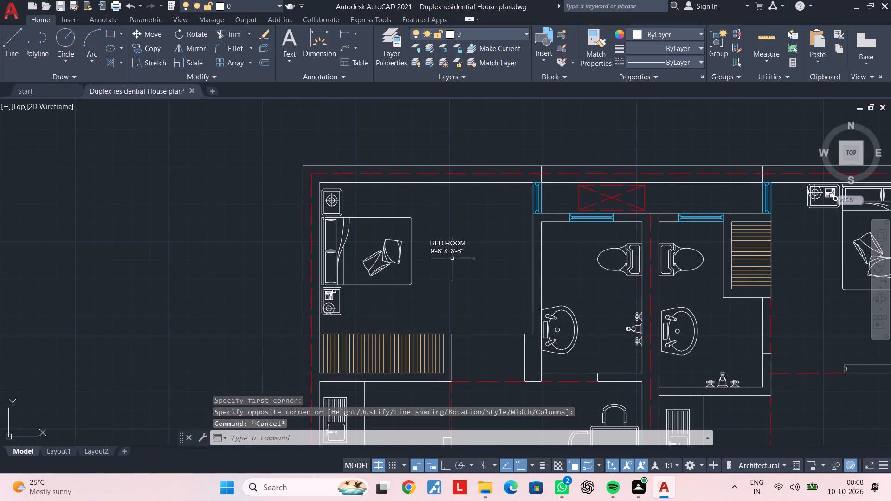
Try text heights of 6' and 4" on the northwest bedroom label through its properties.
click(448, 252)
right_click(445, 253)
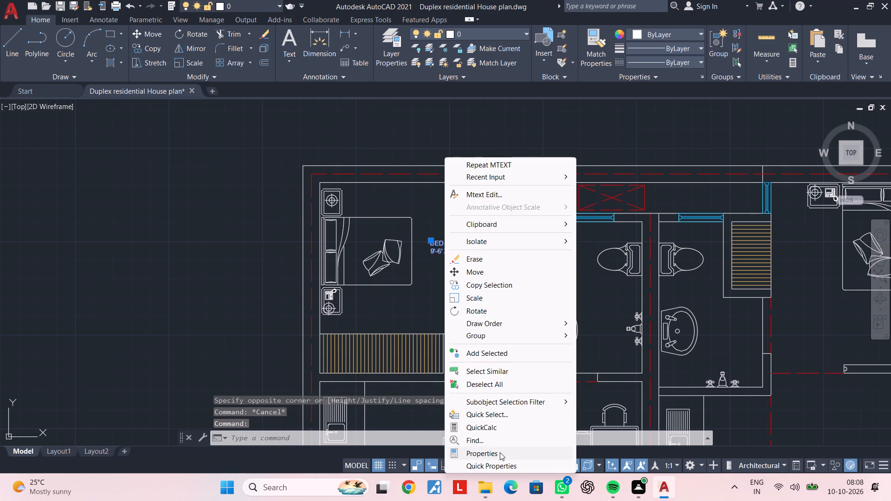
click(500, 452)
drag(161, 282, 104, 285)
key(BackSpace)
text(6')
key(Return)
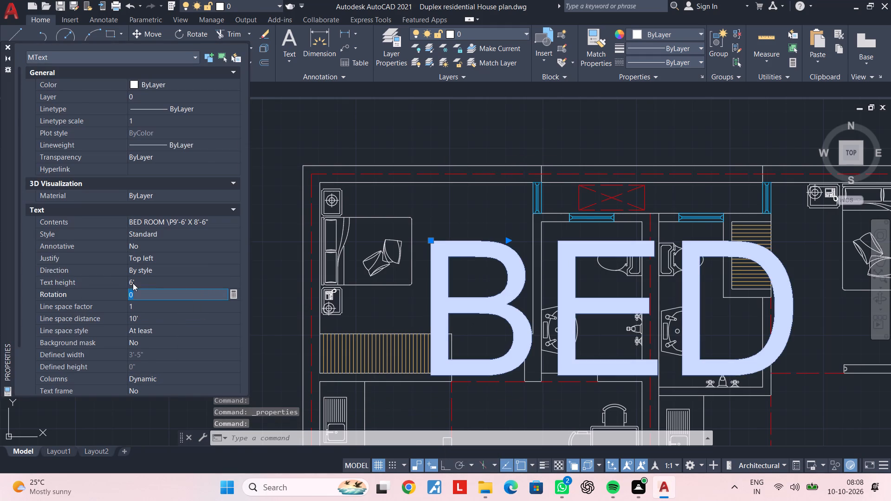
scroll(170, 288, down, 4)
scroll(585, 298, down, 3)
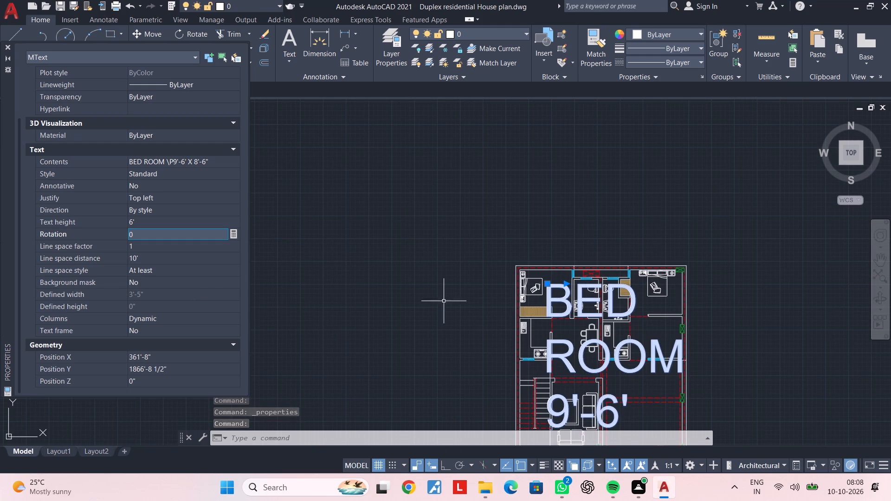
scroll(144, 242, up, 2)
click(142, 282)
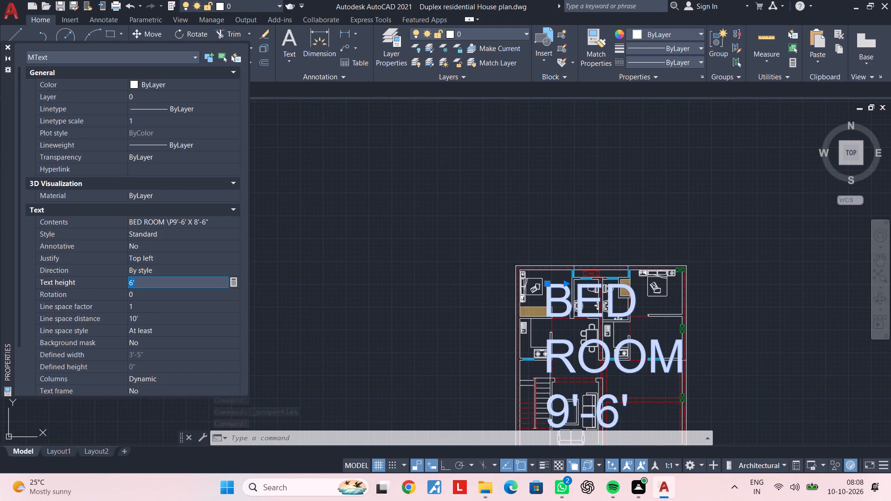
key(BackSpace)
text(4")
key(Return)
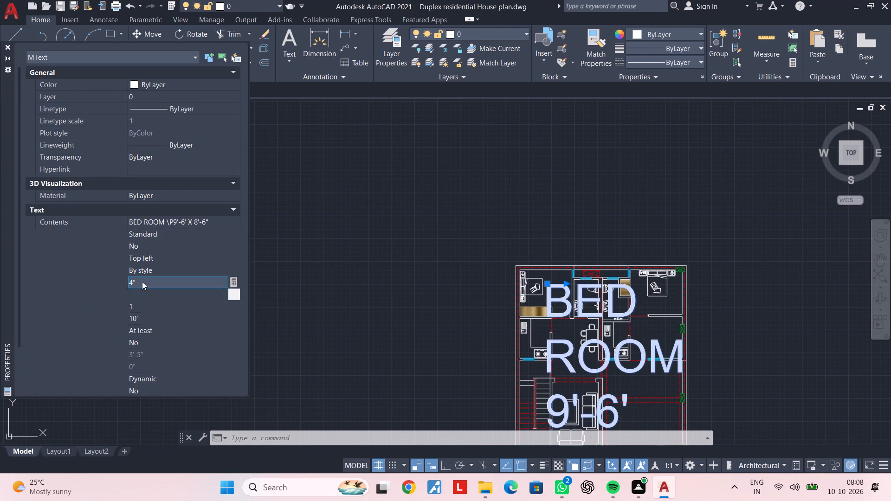
Set the northwest bedroom label's text height to 6".
scroll(144, 298, up, 2)
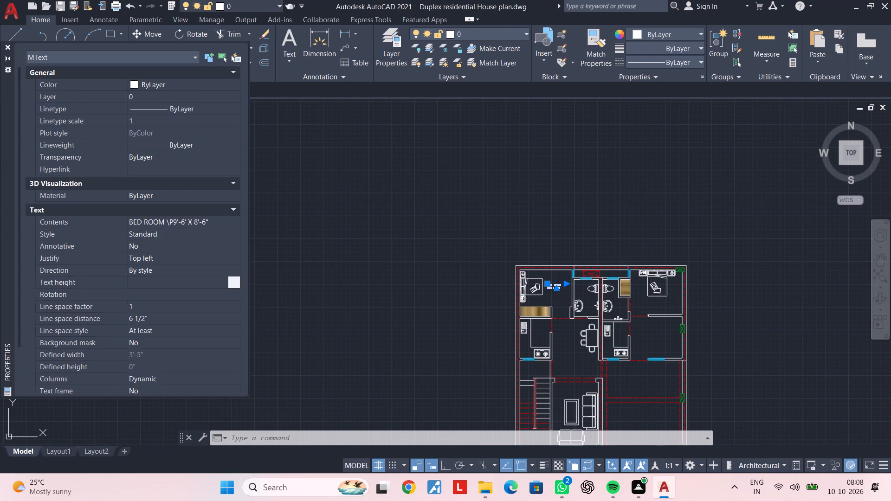
click(153, 282)
key(BackSpace)
text(6")
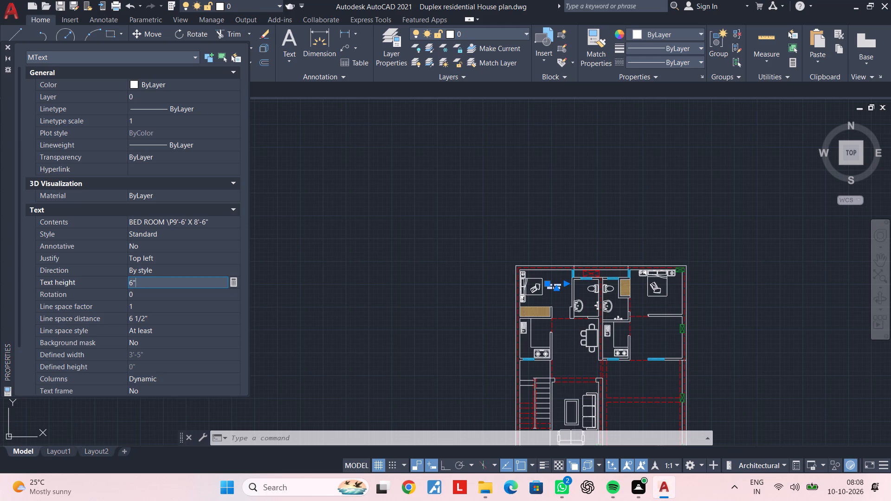
key(Return)
scroll(153, 282, up, 3)
key(Escape)
key(Escape)
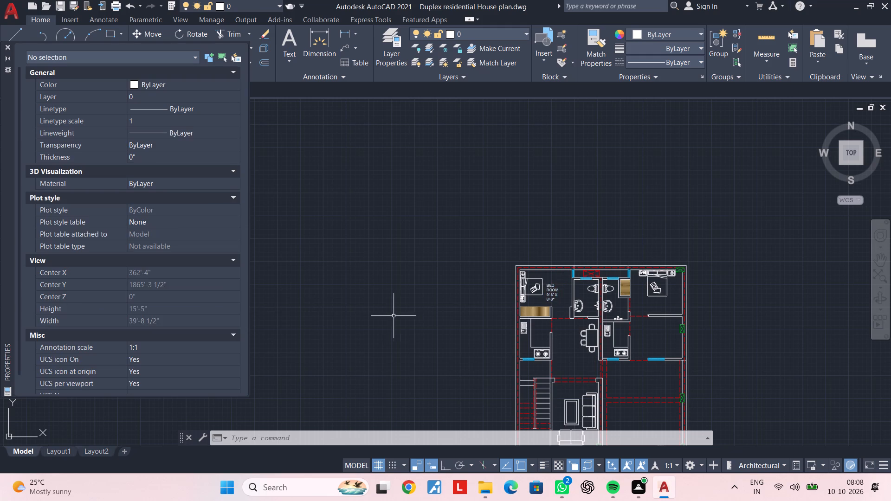
key(Escape)
Widen the bedroom label's text frame so the room name and size each fit on one line, and close the properties palette.
middle_drag(432, 316, 262, 303)
scroll(372, 297, up, 3)
double_click(394, 271)
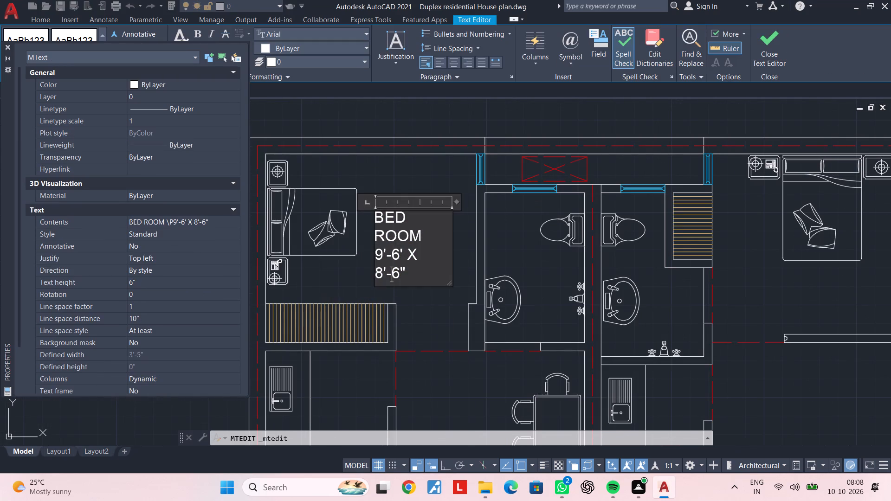
middle_drag(452, 267, 407, 352)
drag(408, 289, 435, 289)
click(435, 289)
click(395, 355)
key(Escape)
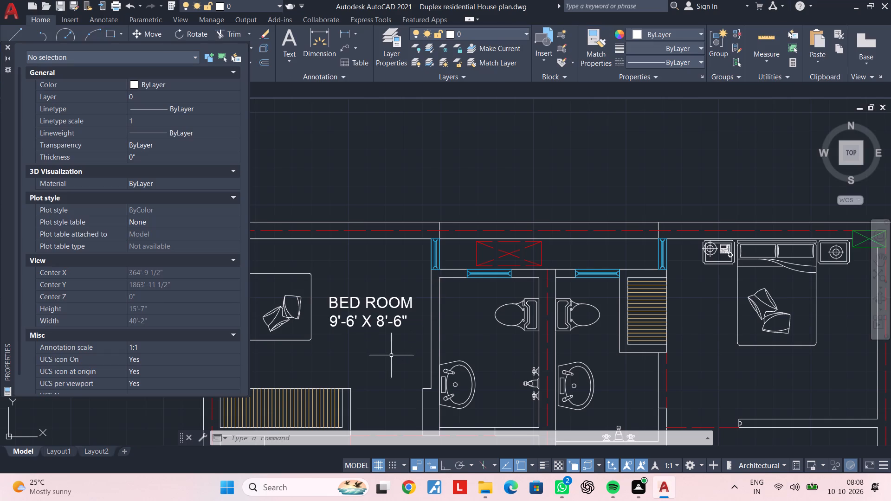
scroll(361, 345, down, 2)
middle_drag(364, 343, 431, 327)
key(Escape)
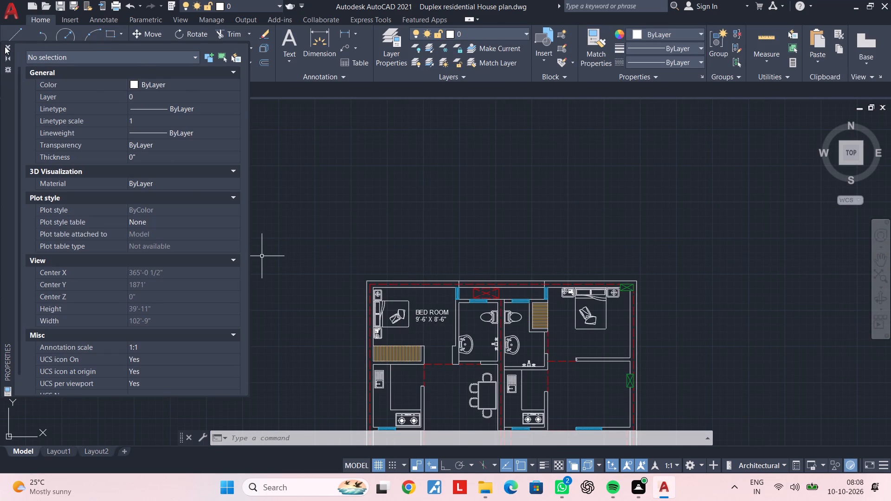
click(5, 46)
key(Escape)
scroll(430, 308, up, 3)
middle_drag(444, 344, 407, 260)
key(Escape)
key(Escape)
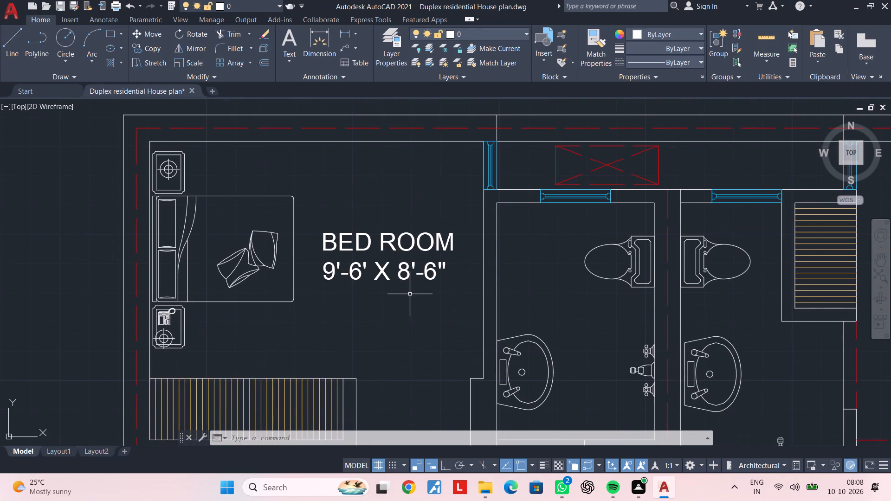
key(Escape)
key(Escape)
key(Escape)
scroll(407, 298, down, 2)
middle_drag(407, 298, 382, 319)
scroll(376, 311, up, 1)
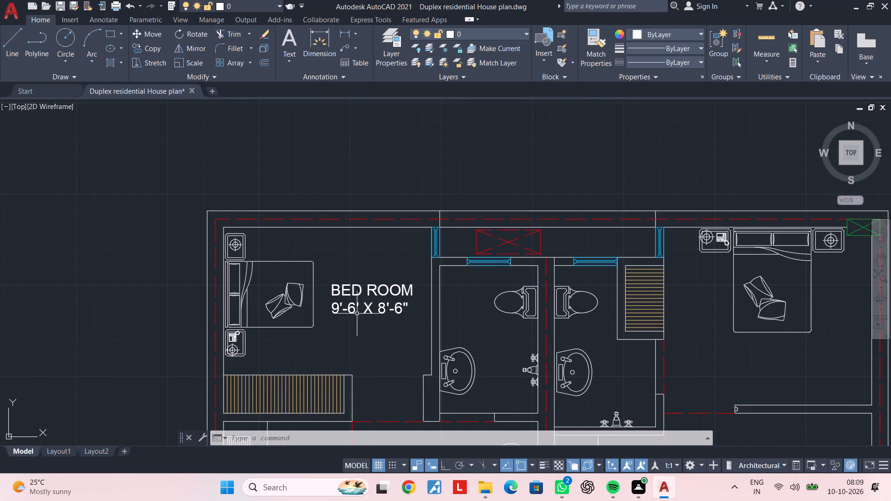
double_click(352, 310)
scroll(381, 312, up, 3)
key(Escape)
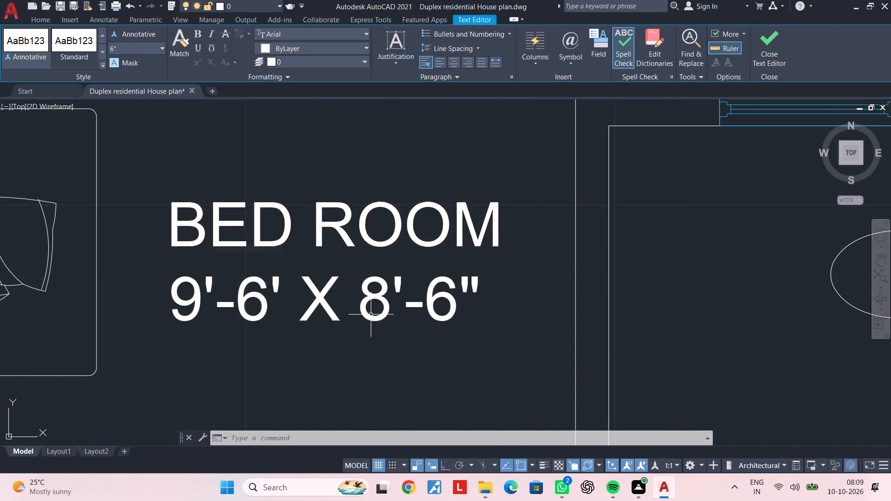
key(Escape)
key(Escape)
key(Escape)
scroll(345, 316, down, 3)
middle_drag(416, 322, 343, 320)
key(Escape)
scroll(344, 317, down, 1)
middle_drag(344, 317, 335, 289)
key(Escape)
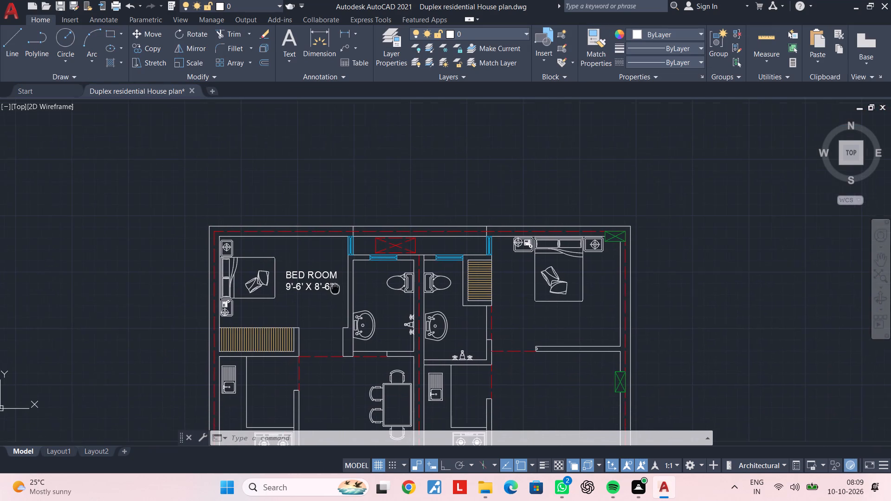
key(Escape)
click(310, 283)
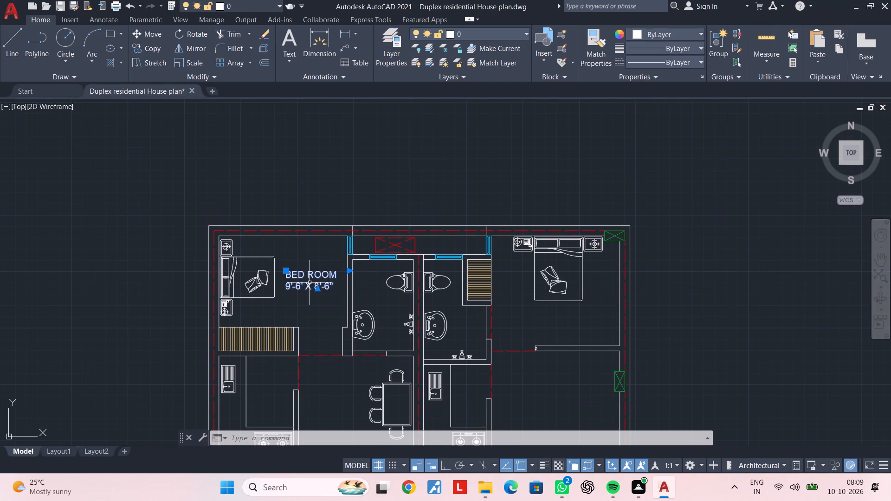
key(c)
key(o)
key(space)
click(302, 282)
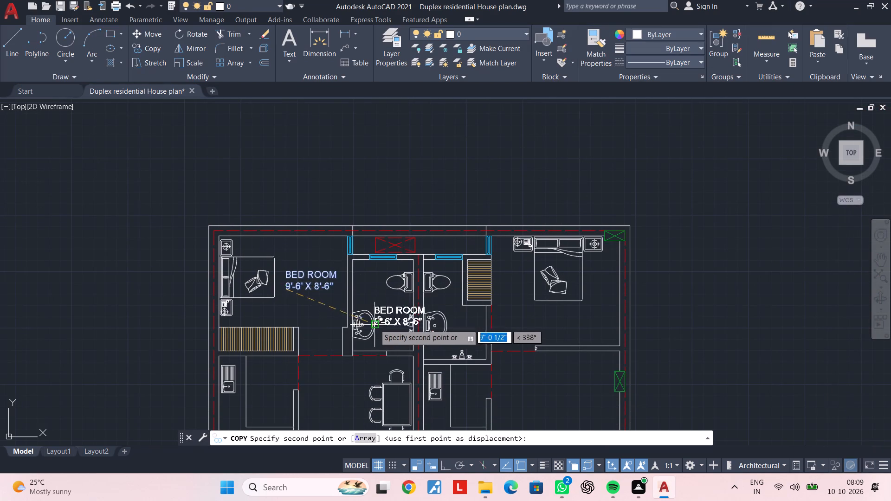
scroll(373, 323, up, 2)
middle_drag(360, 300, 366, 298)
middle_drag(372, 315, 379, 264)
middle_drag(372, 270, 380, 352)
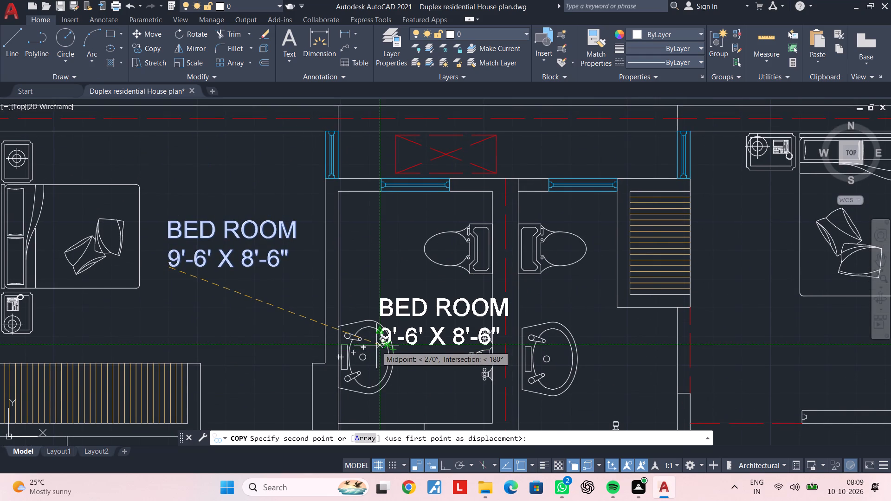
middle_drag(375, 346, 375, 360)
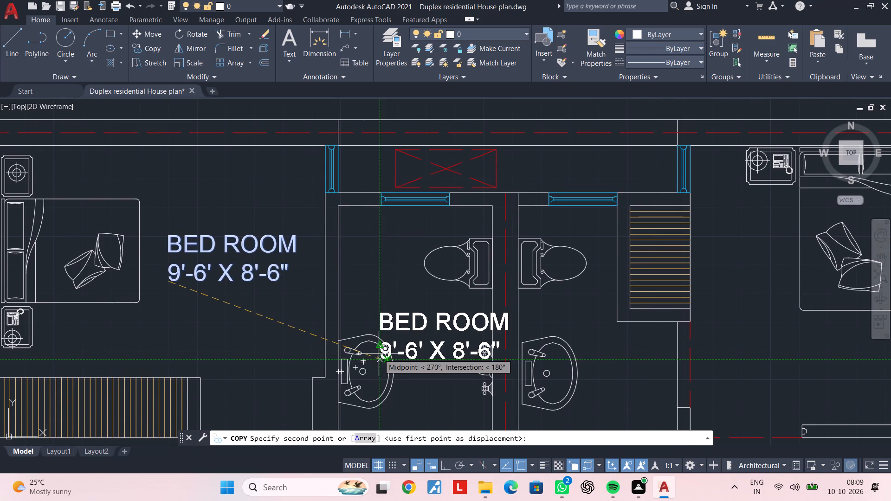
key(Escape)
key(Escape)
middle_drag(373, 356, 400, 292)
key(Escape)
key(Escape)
Move the washbasin in the toilet beside the northwest bedroom about 2'-6" north along its wall.
click(445, 293)
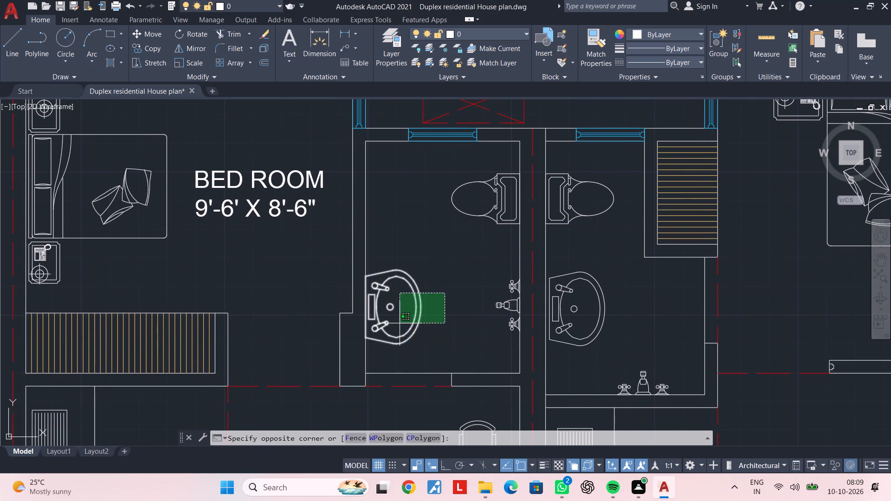
click(400, 323)
text(M)
key(space)
click(400, 323)
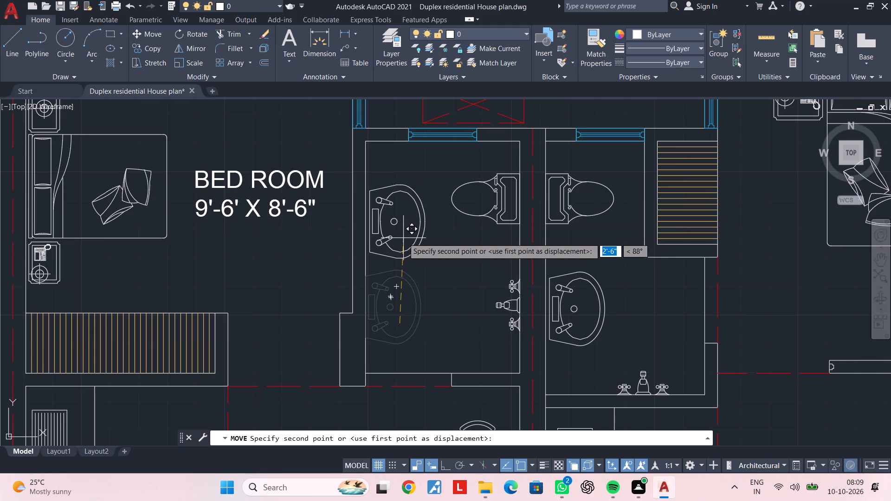
click(403, 238)
key(Escape)
Scale that washbasin down to a little over half its size, using its wall-side edge midpoint as base point.
middle_drag(403, 244, 404, 284)
key(Escape)
click(408, 291)
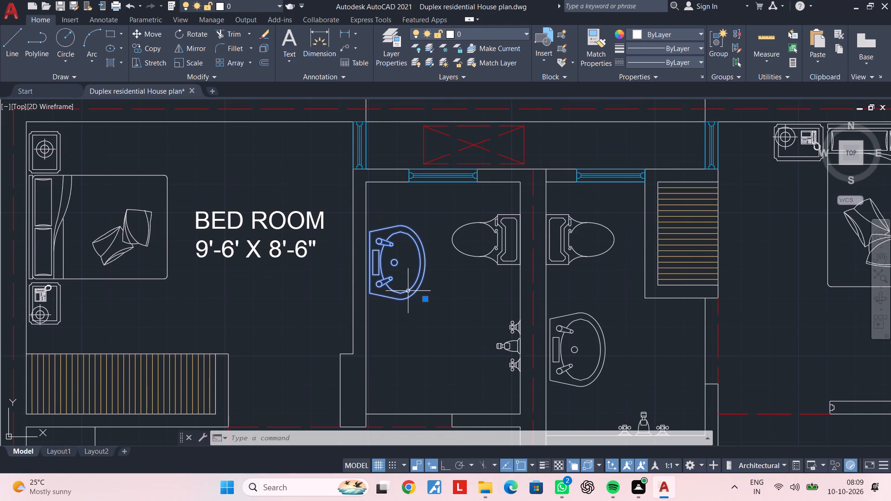
text(SC)
key(space)
scroll(408, 286, up, 2)
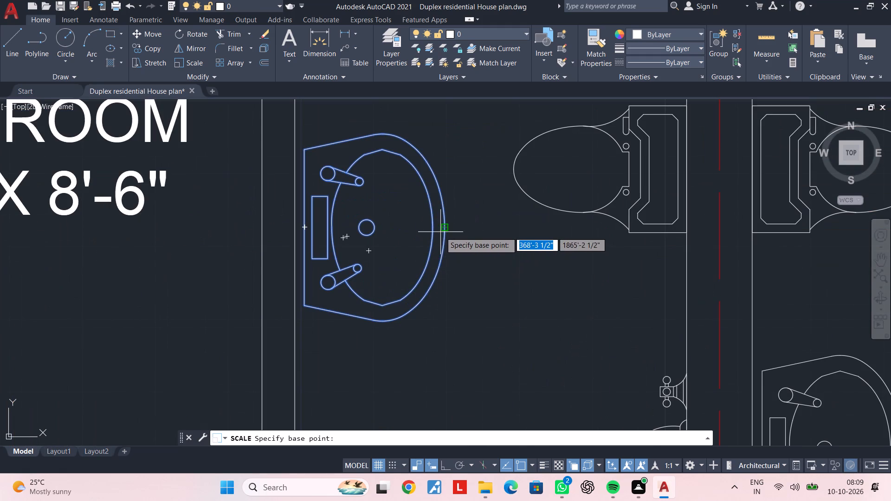
click(301, 227)
click(355, 229)
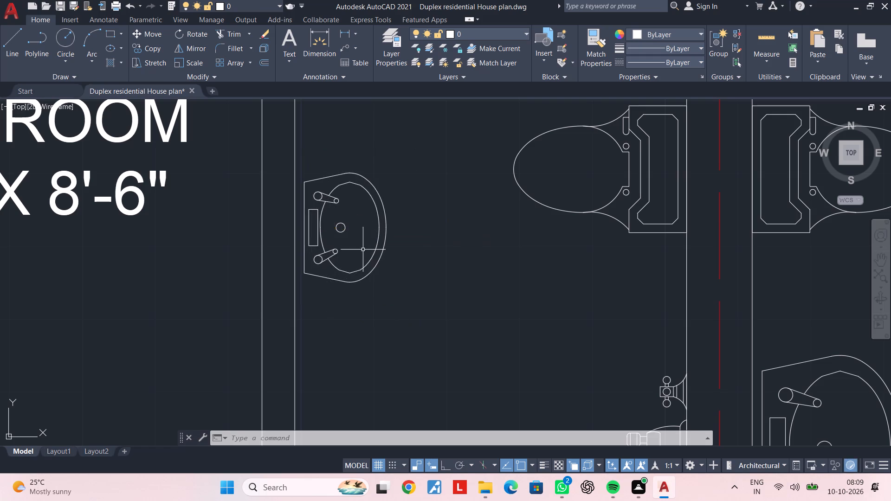
scroll(373, 255, down, 3)
middle_drag(374, 255, 371, 240)
key(Escape)
key(Escape)
Scale down the washbasin in the adjoining east toilet to a similar size, based at its wall-side edge.
middle_drag(397, 268, 342, 257)
click(444, 283)
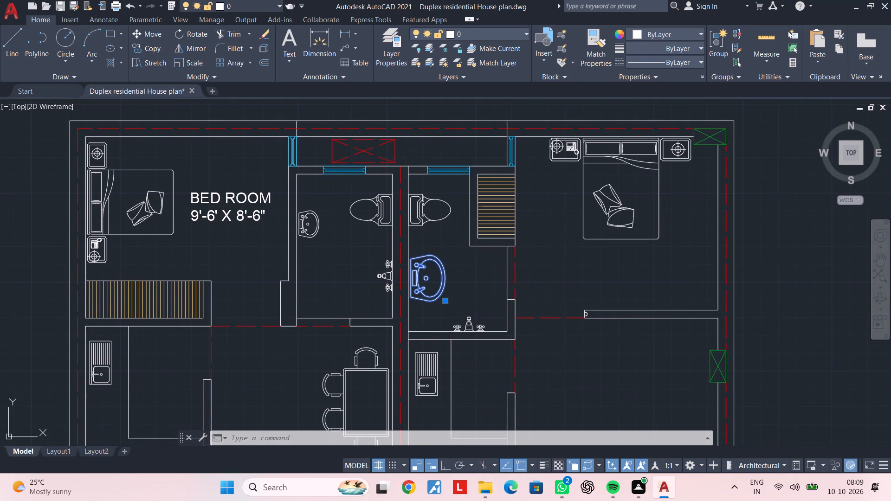
text(SC)
key(space)
scroll(426, 284, up, 3)
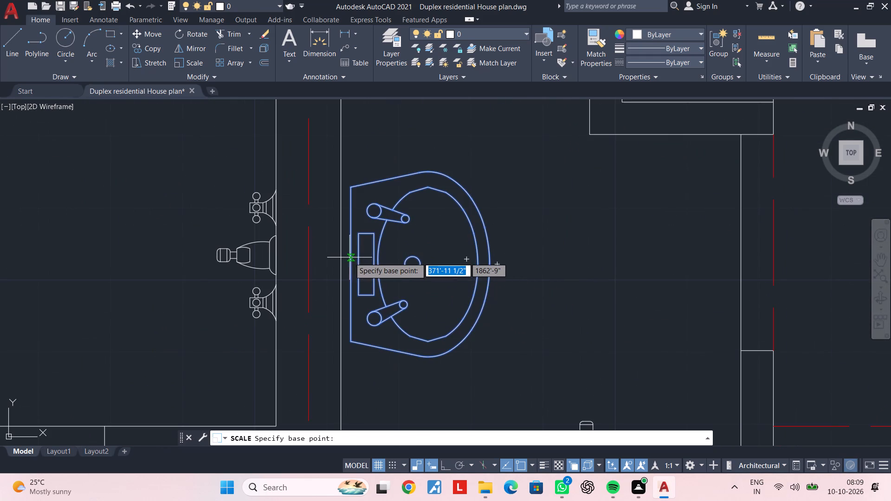
click(351, 266)
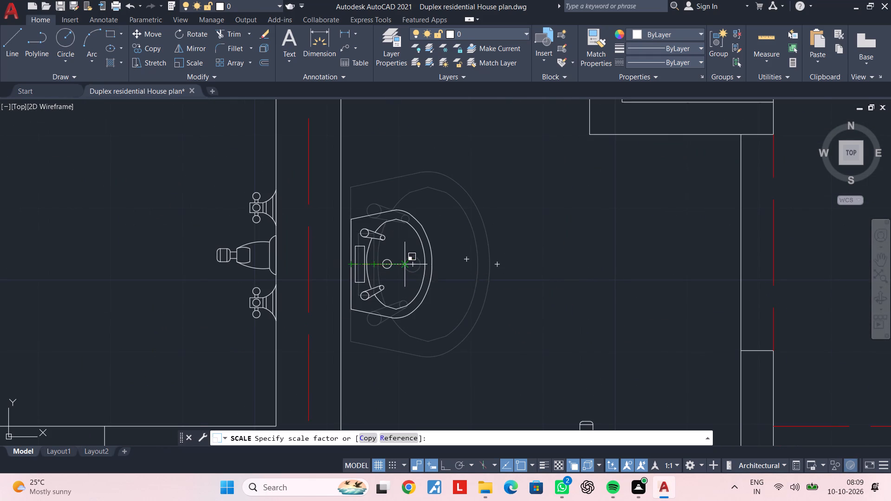
click(407, 267)
scroll(399, 284, down, 3)
middle_drag(399, 288, 529, 286)
key(Escape)
middle_drag(328, 283, 406, 271)
key(Escape)
key(Escape)
middle_drag(468, 267, 445, 270)
key(Escape)
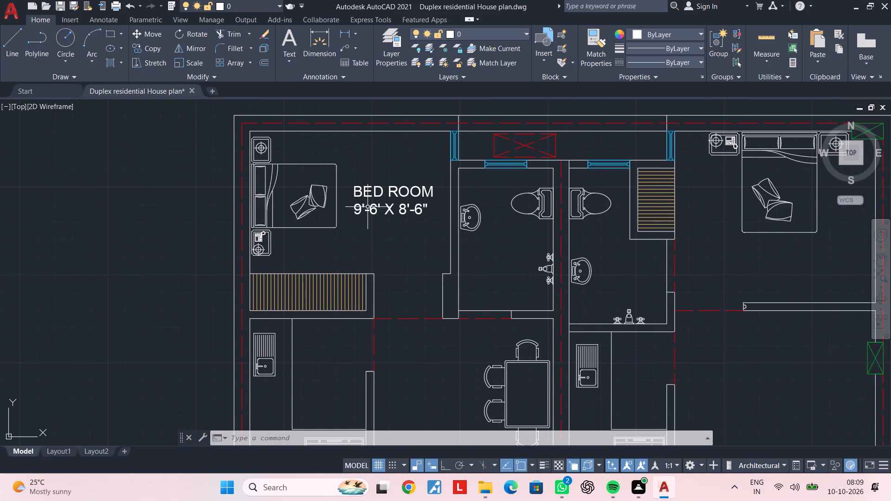
Copy the northwest bedroom's label into the lower part of the toilet beside it.
click(368, 207)
key(Escape)
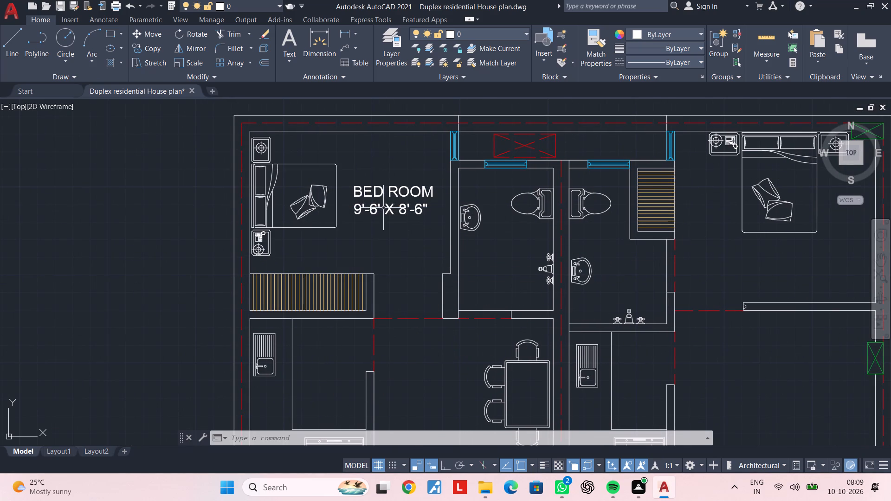
click(383, 208)
click(374, 210)
key(c)
key(o)
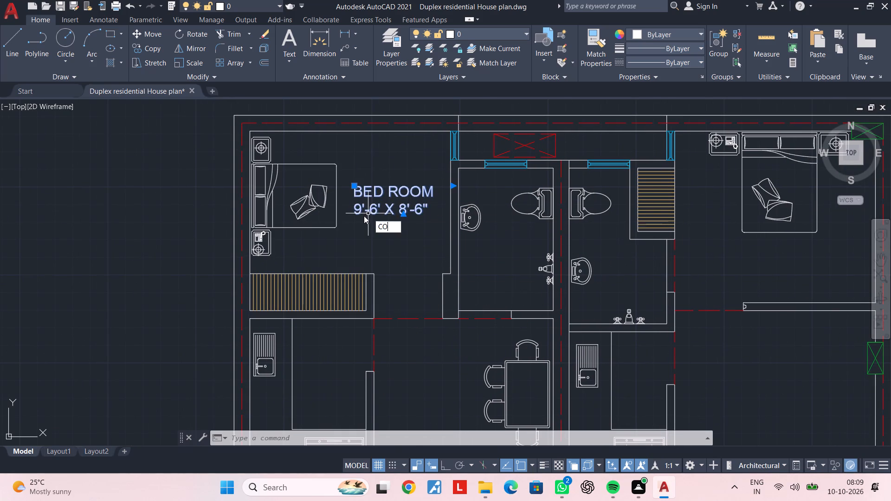
key(space)
double_click(382, 205)
scroll(460, 278, up, 1)
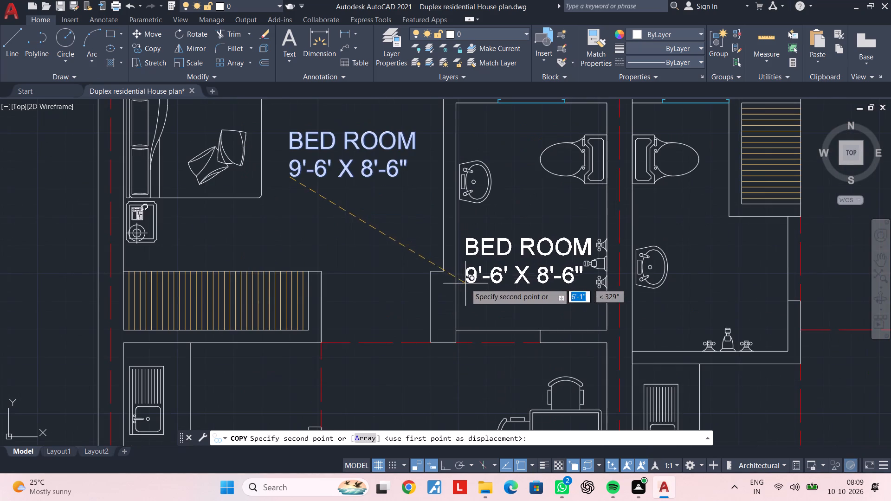
middle_drag(465, 283, 465, 266)
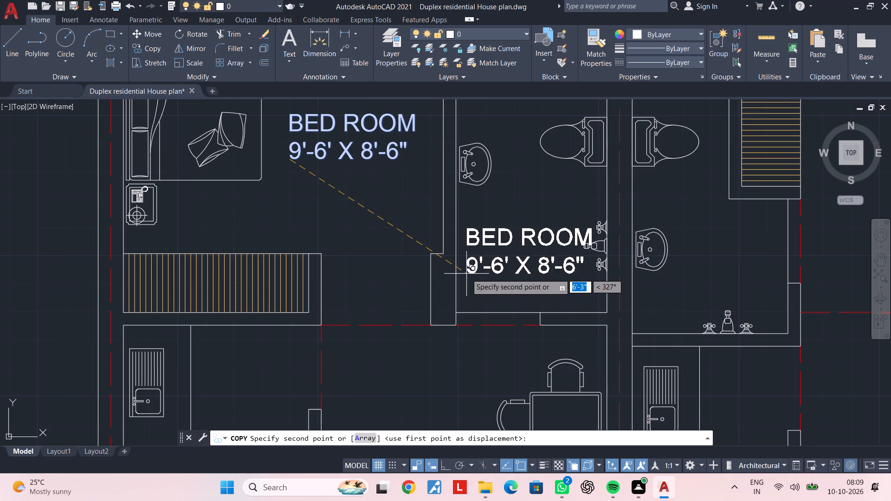
click(465, 274)
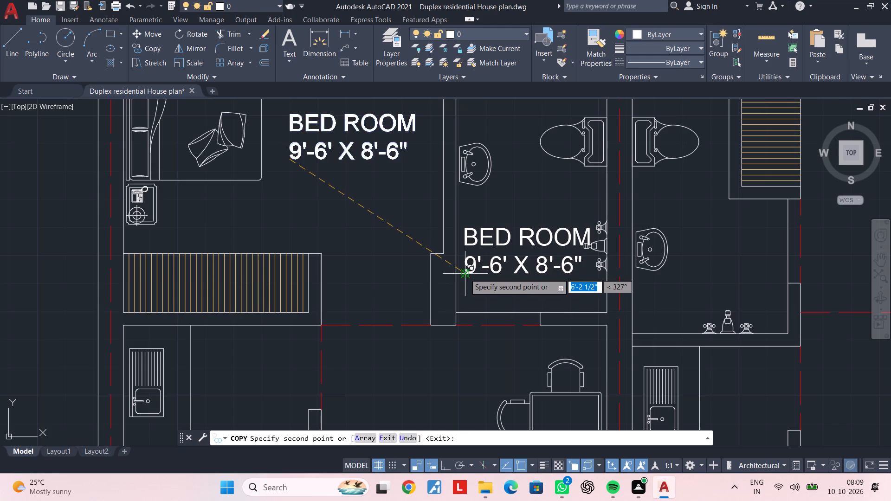
key(Escape)
Replace the copied label's text with "TOILET" and, on the second line, "4'7.5" X 6'9"".
double_click(471, 270)
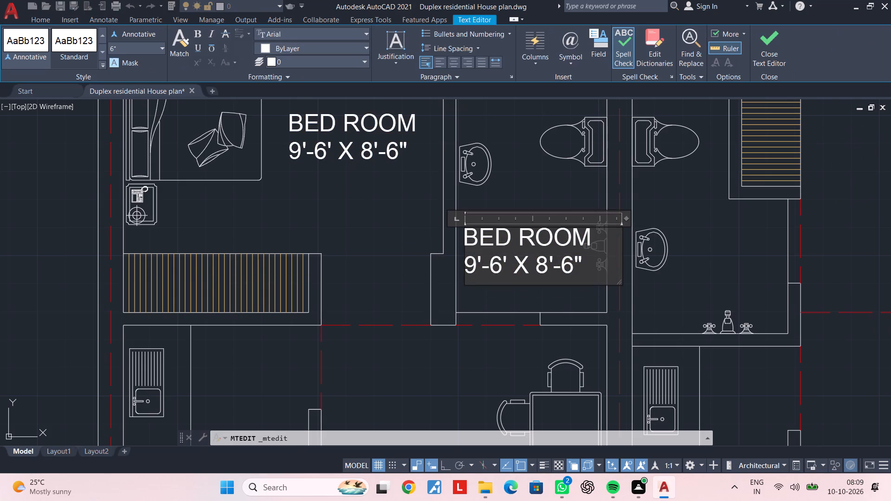
drag(587, 263, 478, 237)
double_click(478, 237)
drag(584, 265, 472, 240)
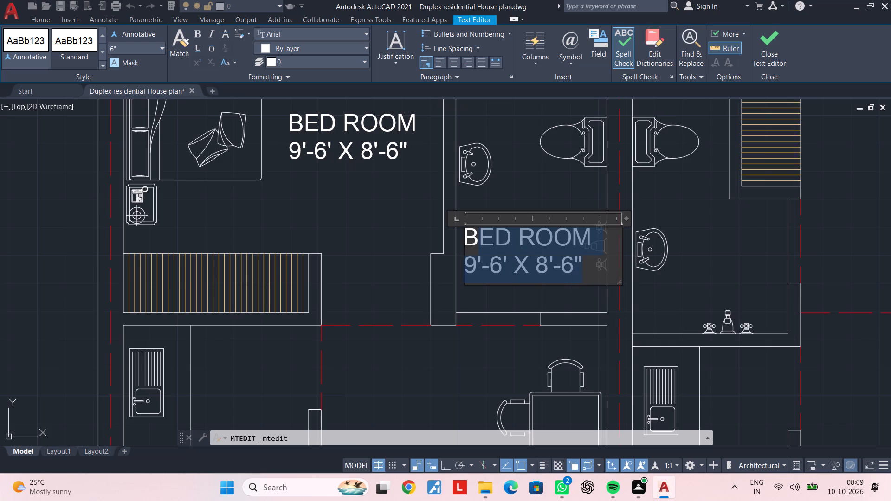
drag(472, 240, 457, 237)
key(BackSpace)
text(TOILET)
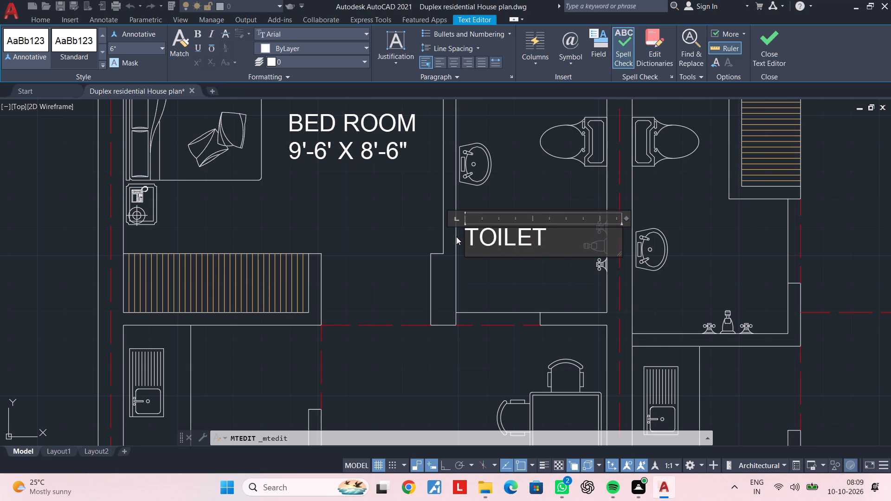
key(Return)
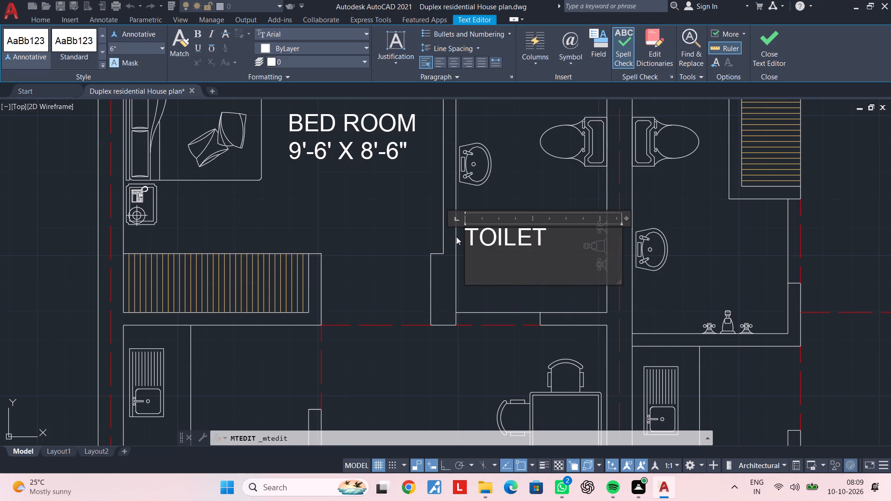
text(4')
text(7.5"-)
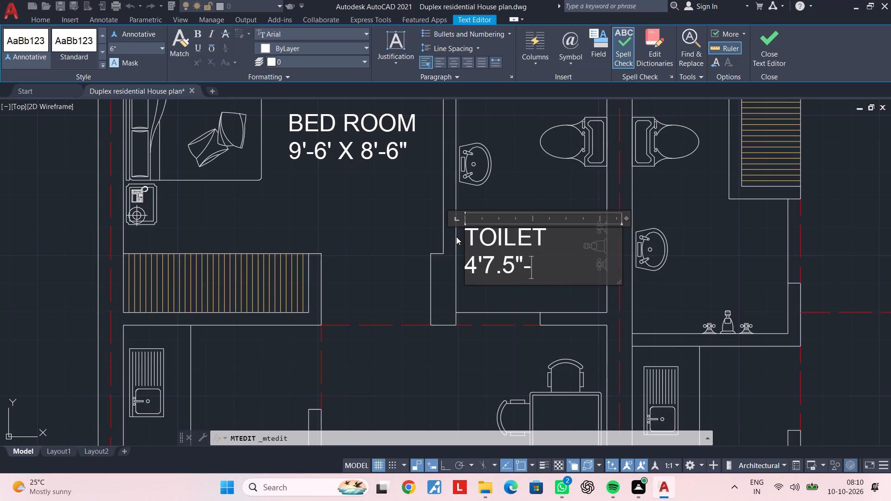
key(BackSpace)
key(space)
text(X)
key(space)
text(6'9')
key(BackSpace)
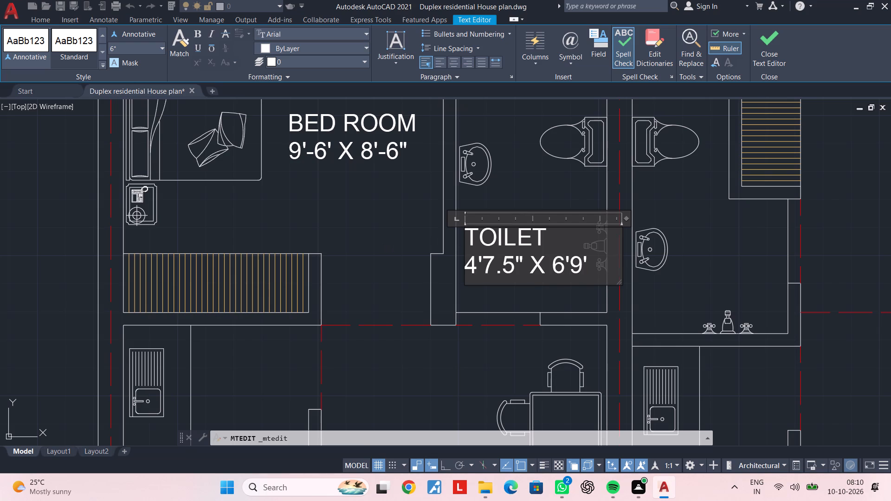
key(shift+quotedbl)
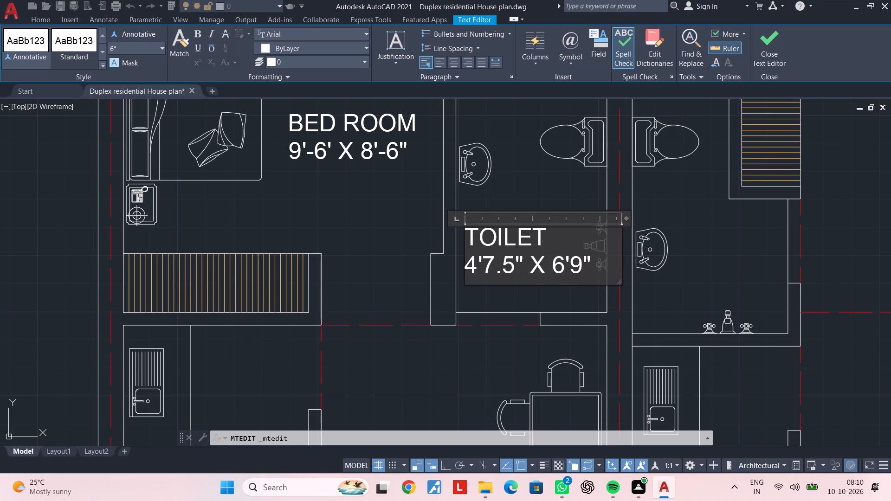
Indent the "TOILET" line with three spaces to centre it above the size, and finish editing the label.
click(469, 234)
key(space)
key(space)
key(space)
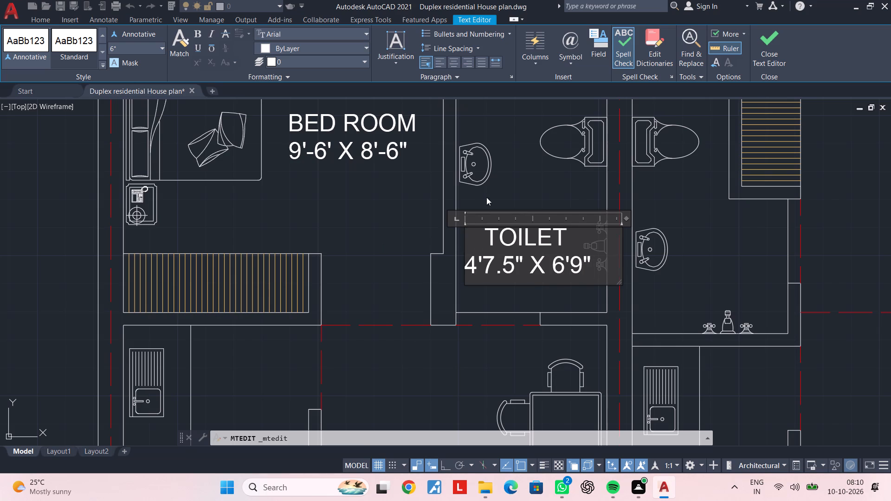
click(487, 196)
scroll(522, 269, down, 1)
middle_drag(571, 288, 517, 270)
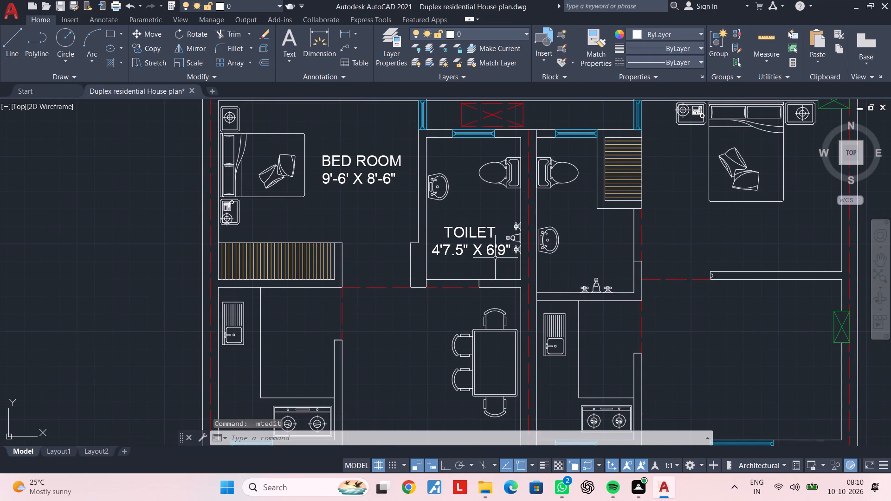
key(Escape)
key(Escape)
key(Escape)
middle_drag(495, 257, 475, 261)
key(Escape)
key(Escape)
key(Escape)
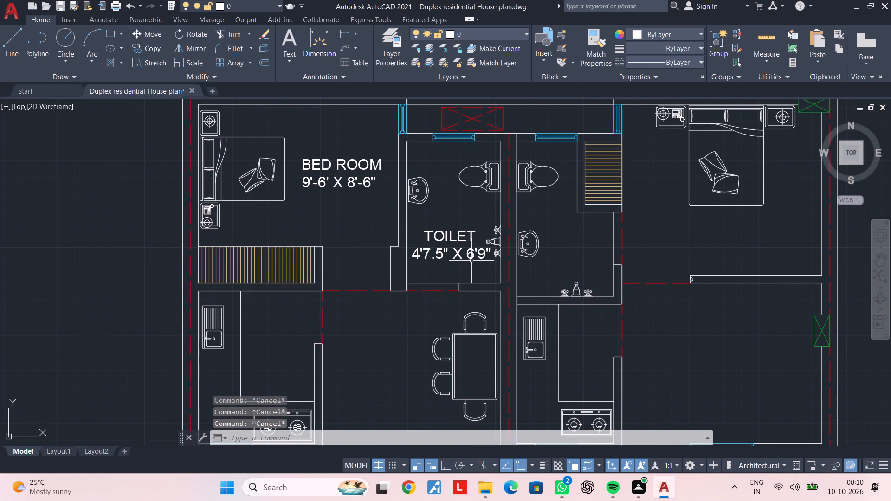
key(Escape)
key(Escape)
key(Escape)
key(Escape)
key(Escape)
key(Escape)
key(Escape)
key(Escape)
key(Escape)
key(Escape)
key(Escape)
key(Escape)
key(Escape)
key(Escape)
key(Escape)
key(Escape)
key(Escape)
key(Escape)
Correct the toilet label's first dimension so the size line reads "4'1.5" X 6'9"".
scroll(427, 263, up, 3)
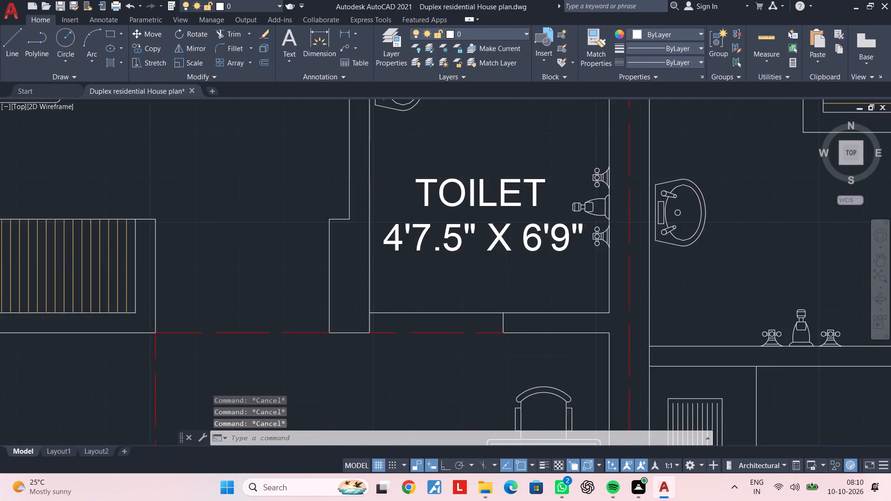
double_click(410, 242)
click(424, 232)
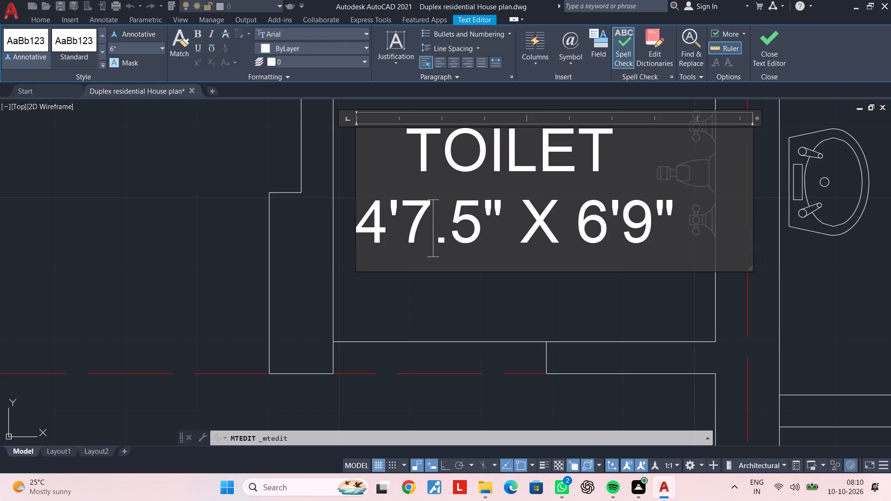
key(BackSpace)
key(1)
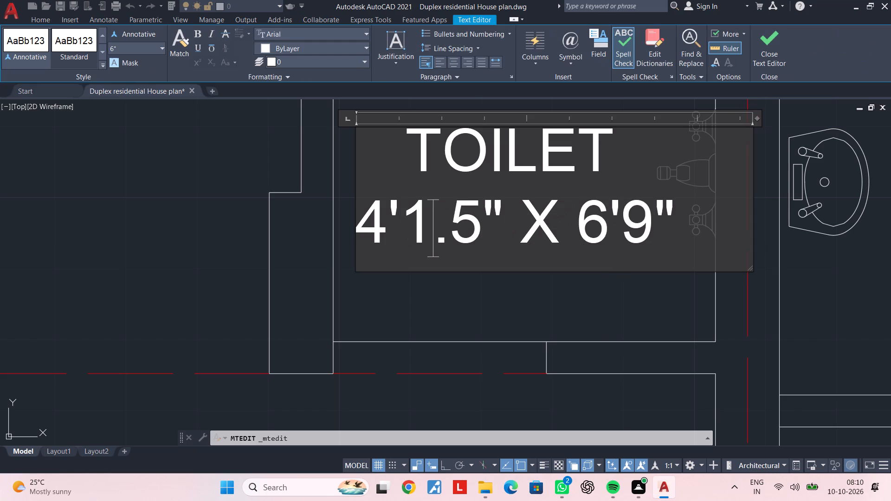
click(518, 278)
key(Escape)
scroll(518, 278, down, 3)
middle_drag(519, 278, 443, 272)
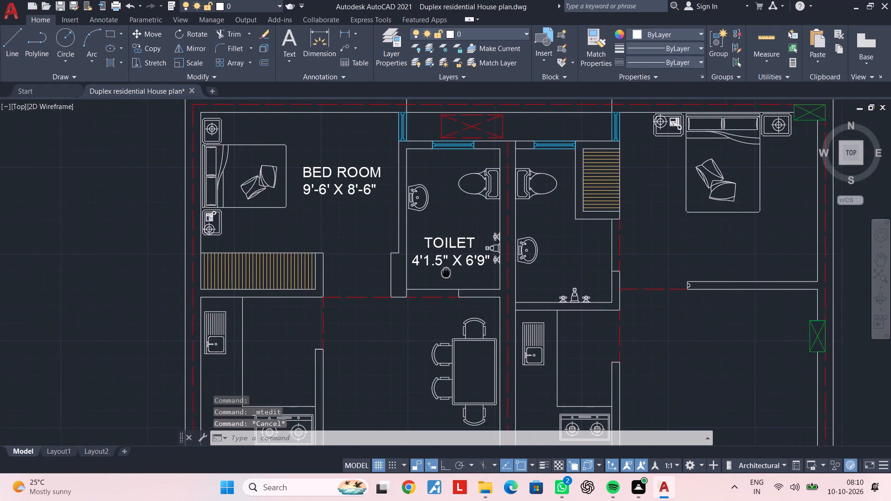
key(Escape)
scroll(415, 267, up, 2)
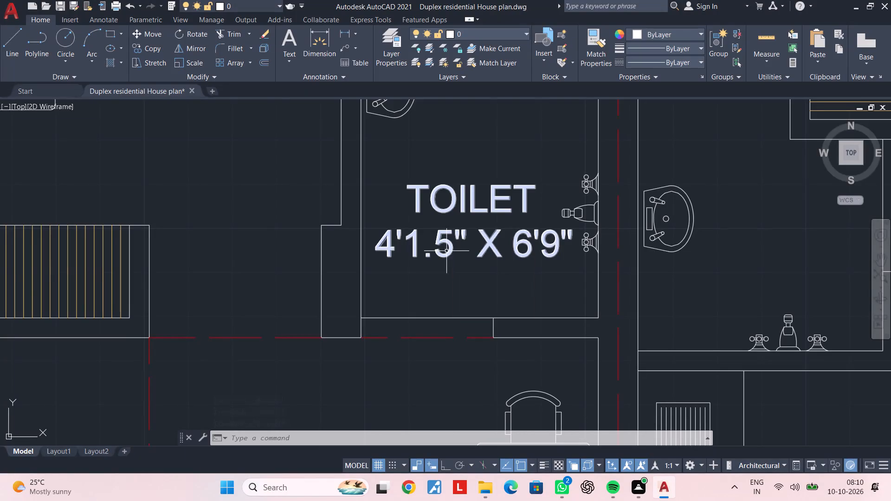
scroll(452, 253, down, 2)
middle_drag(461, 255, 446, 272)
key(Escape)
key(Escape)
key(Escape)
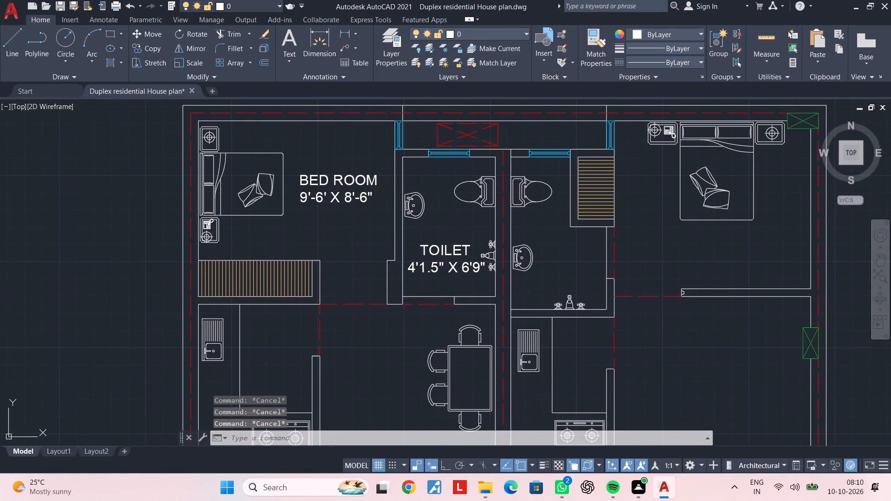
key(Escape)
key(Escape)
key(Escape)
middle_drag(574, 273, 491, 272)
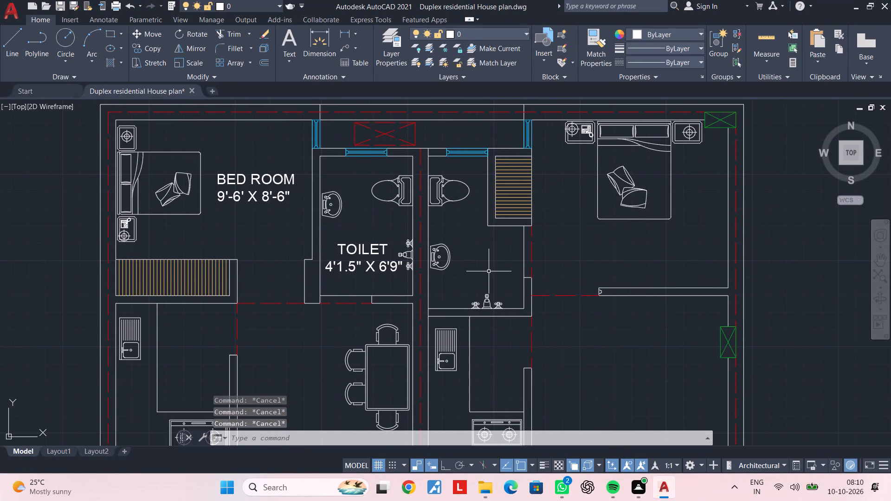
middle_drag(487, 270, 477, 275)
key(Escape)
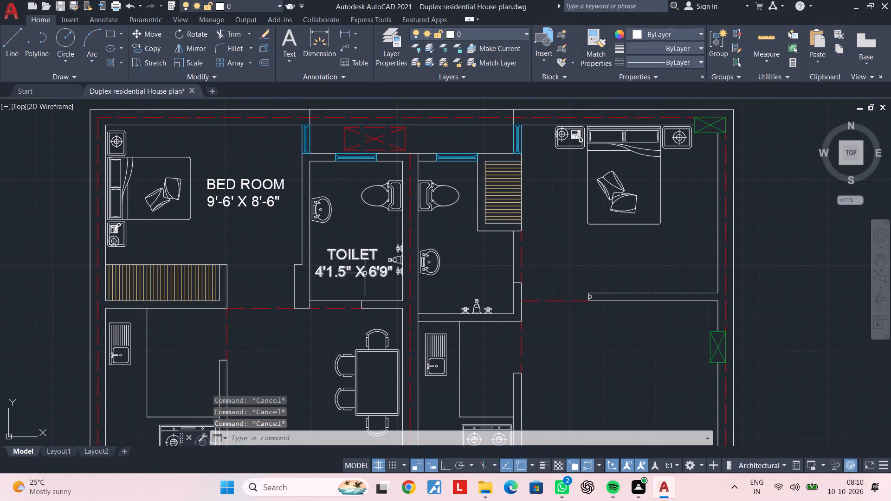
Copy the toilet's "TOILET" label into the lower part of the adjoining toilet to the east.
click(365, 273)
text(CO)
key(space)
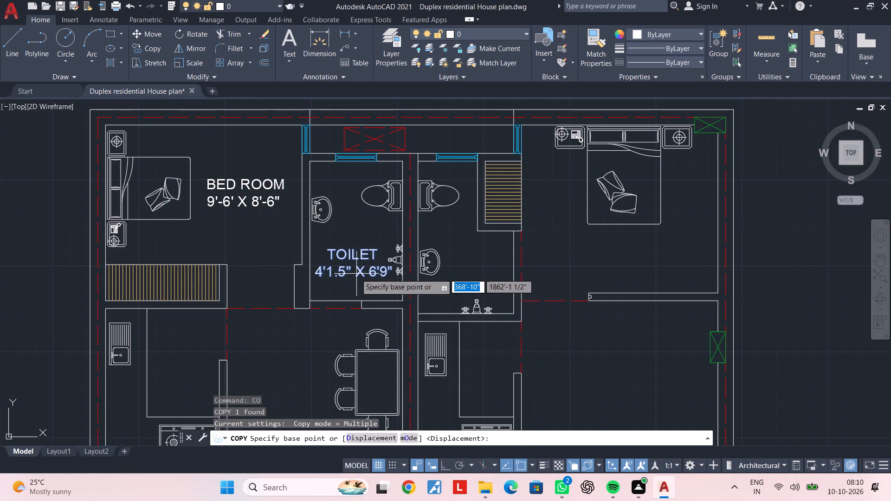
click(356, 274)
scroll(476, 272, up, 2)
middle_click(469, 307)
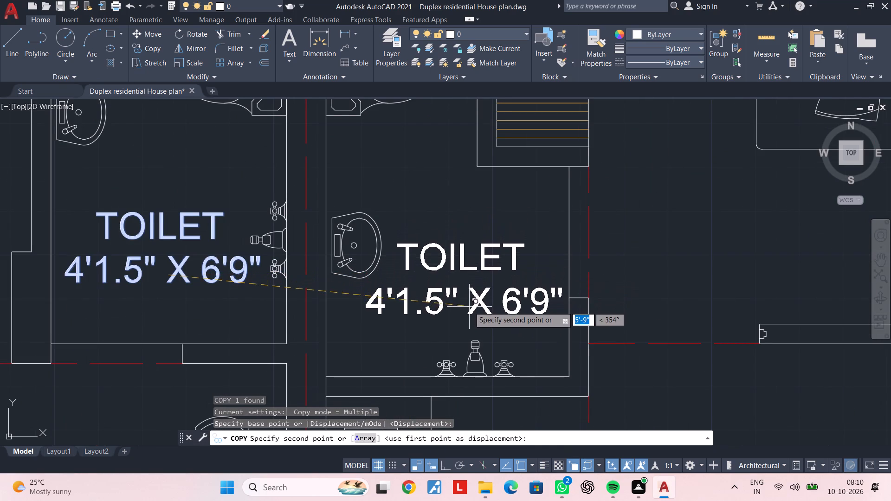
click(469, 304)
key(Escape)
key(Escape)
key(Escape)
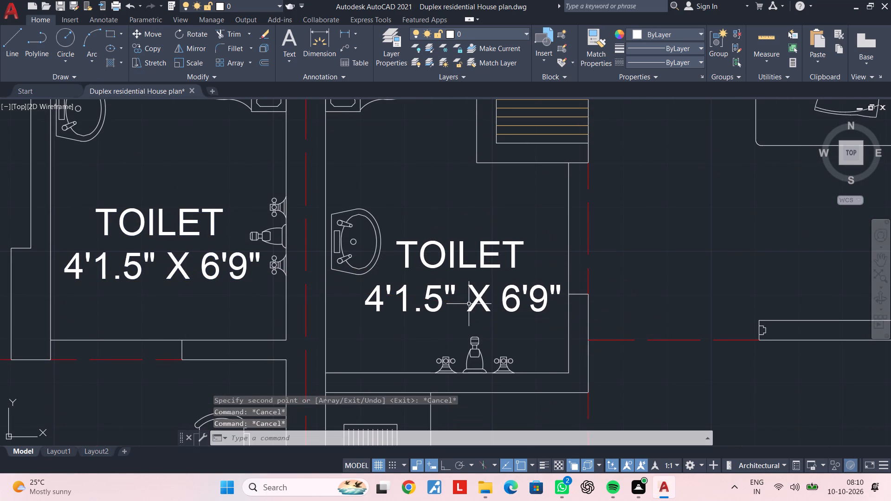
key(Escape)
key(Escape)
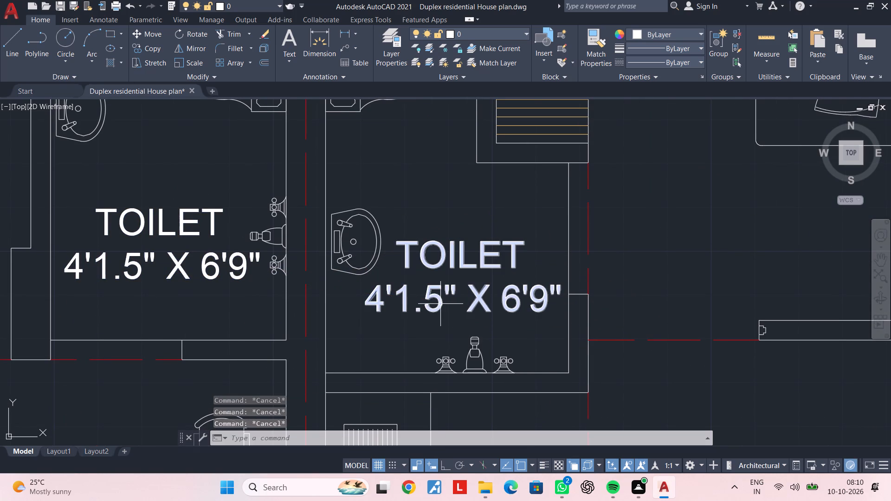
Change the first dimension in the east toilet's copied label to 4'7.5".
double_click(440, 304)
scroll(440, 304, up, 2)
click(355, 303)
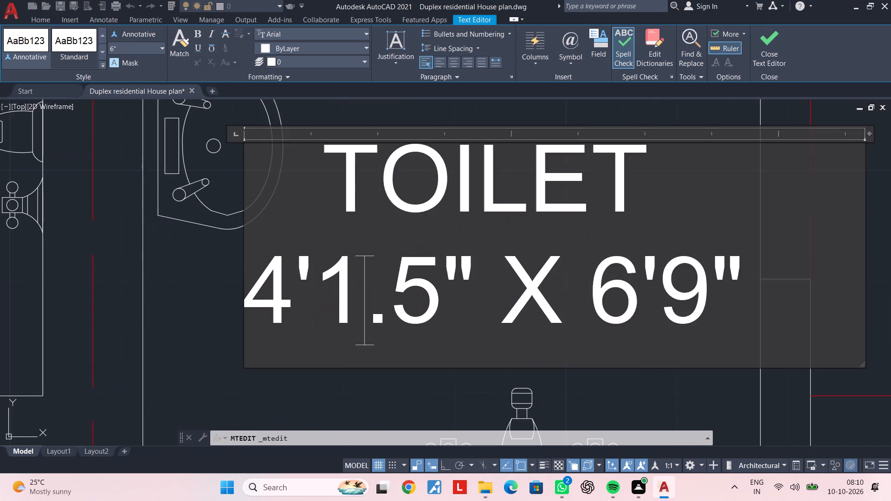
key(BackSpace)
key(4)
key(BackSpace)
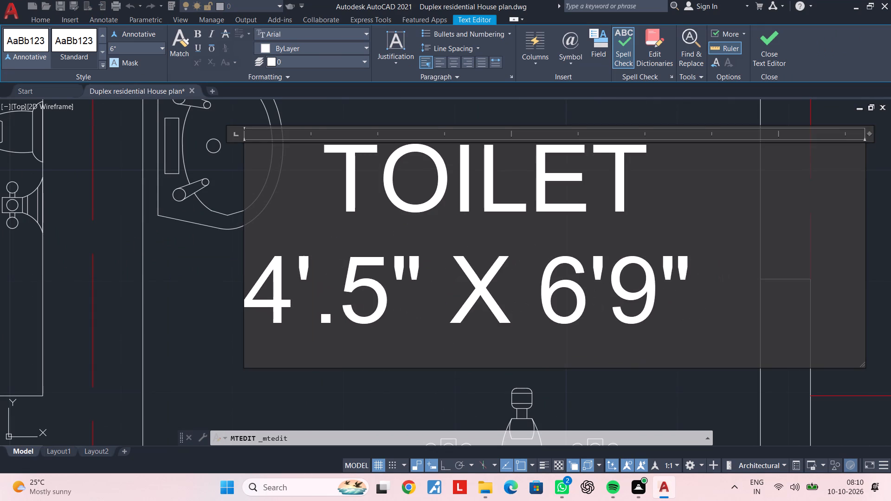
key(7)
click(416, 402)
scroll(503, 372, down, 2)
middle_drag(559, 368, 489, 324)
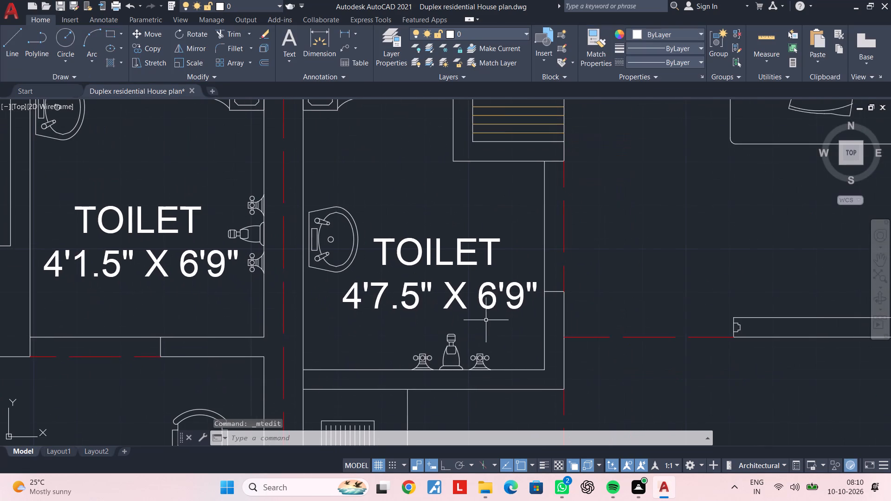
middle_drag(502, 314, 489, 298)
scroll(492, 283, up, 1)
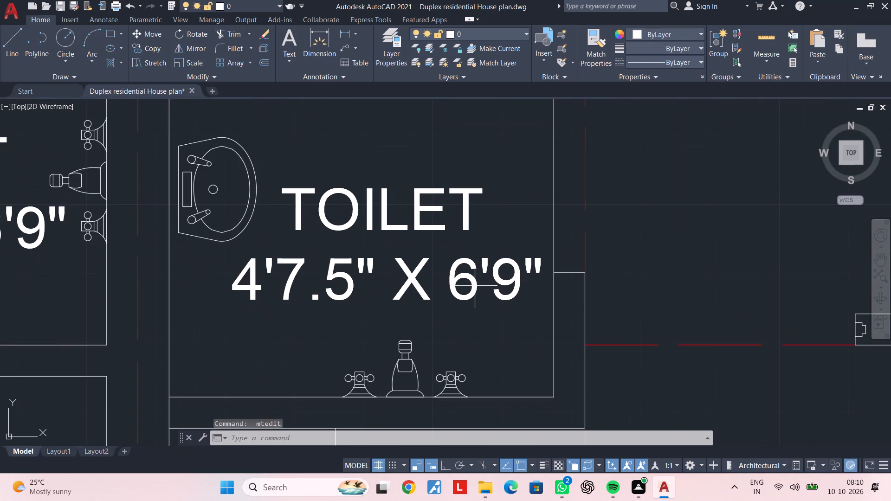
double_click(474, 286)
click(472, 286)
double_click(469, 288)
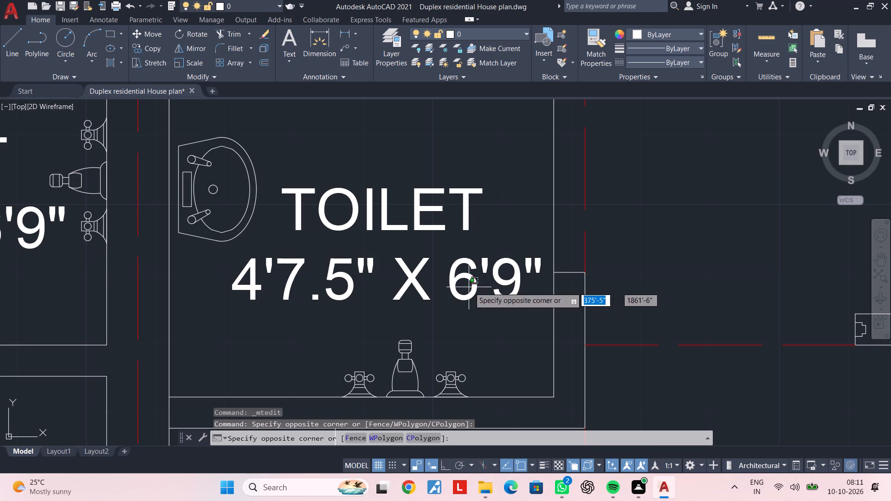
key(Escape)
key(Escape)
Replace the second dimension in the east toilet's label so the size line reads "4'7.5" X7'-4.5"".
double_click(471, 282)
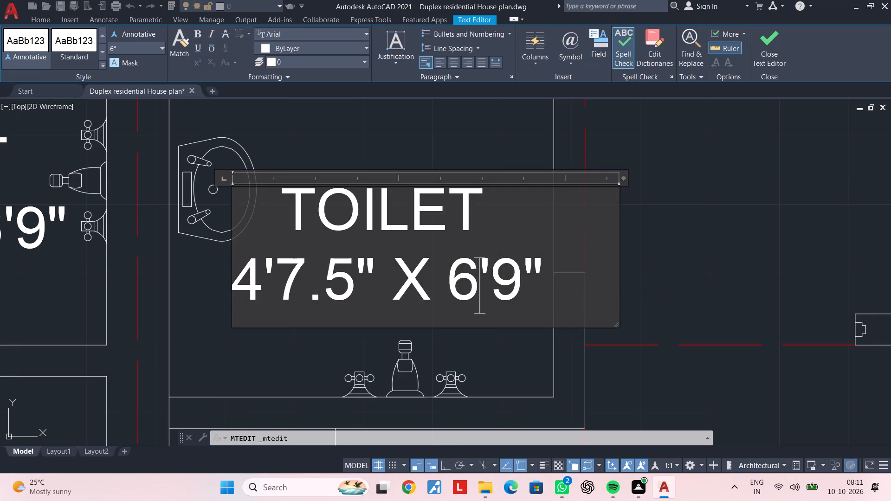
click(542, 283)
key(BackSpace)
key(BackSpace)
key(BackSpace)
key(BackSpace)
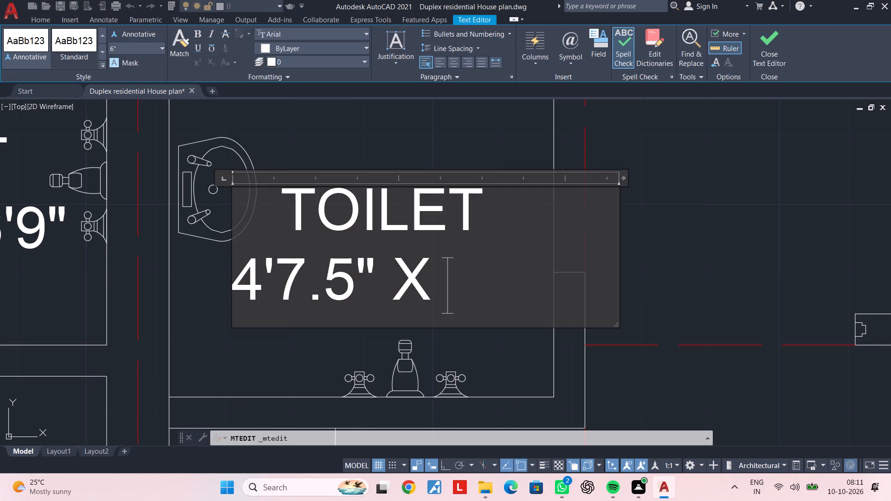
key(BackSpace)
text(7')
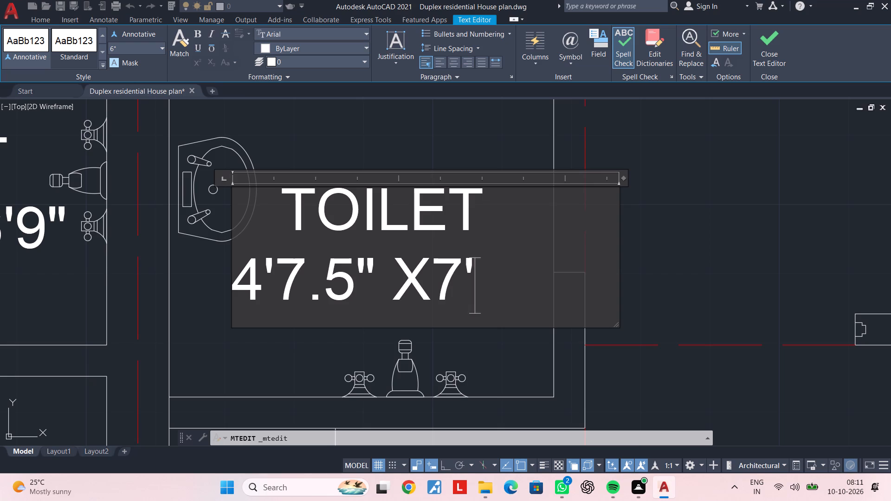
text(-4.5")
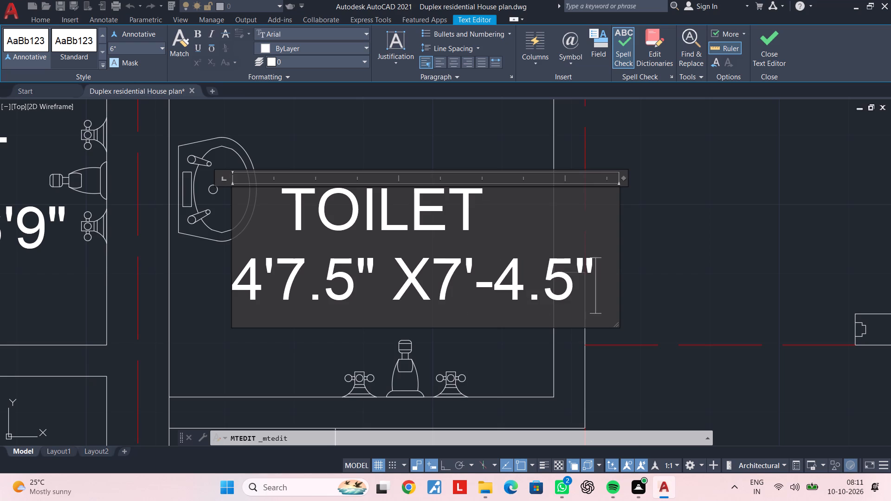
click(663, 225)
key(Escape)
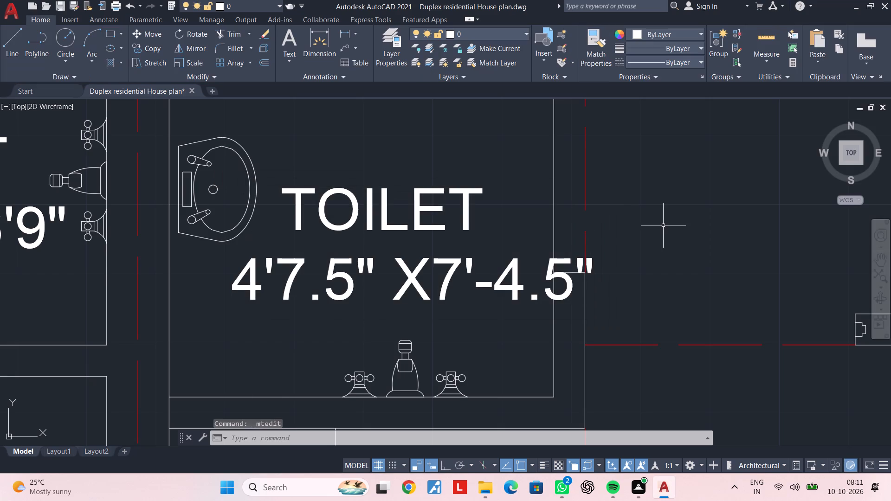
key(Escape)
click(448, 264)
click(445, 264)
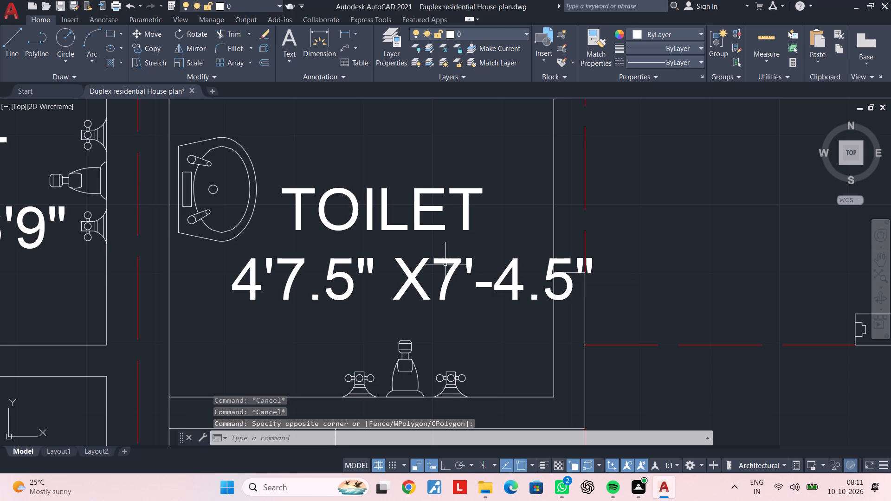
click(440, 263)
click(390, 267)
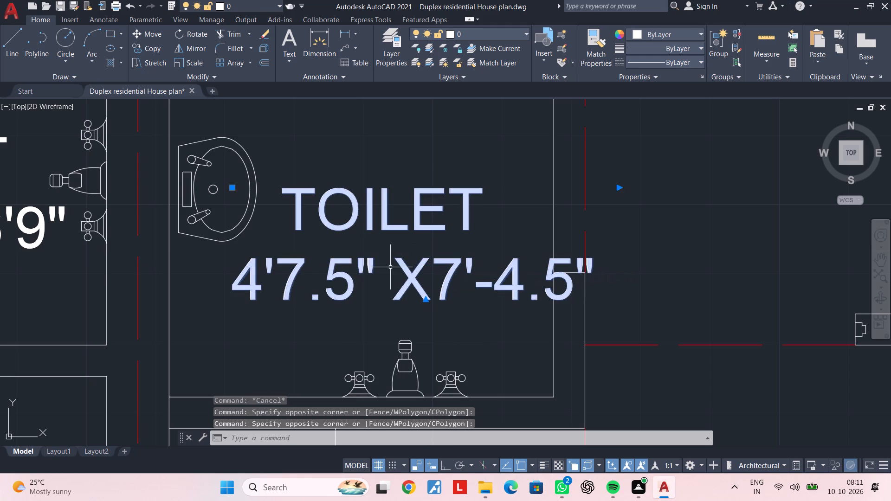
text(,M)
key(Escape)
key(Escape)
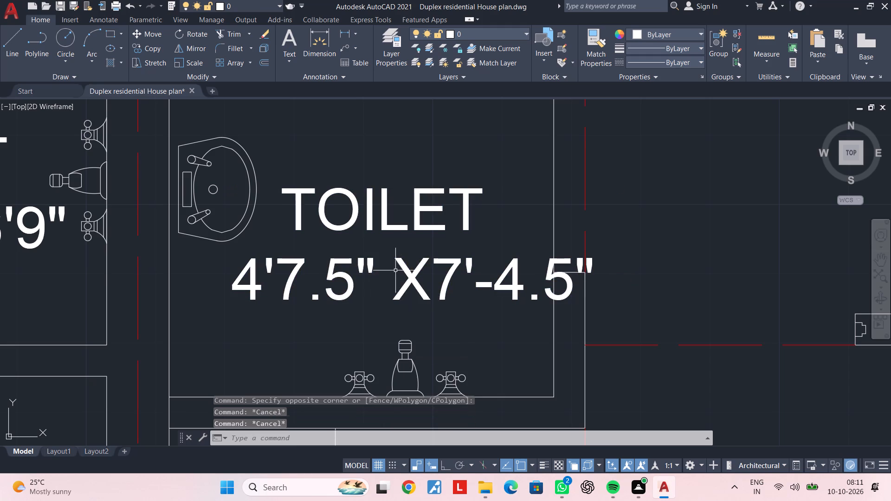
Move the east toilet's label slightly west so its size line fits between the toilet walls.
click(431, 268)
click(408, 279)
text(M)
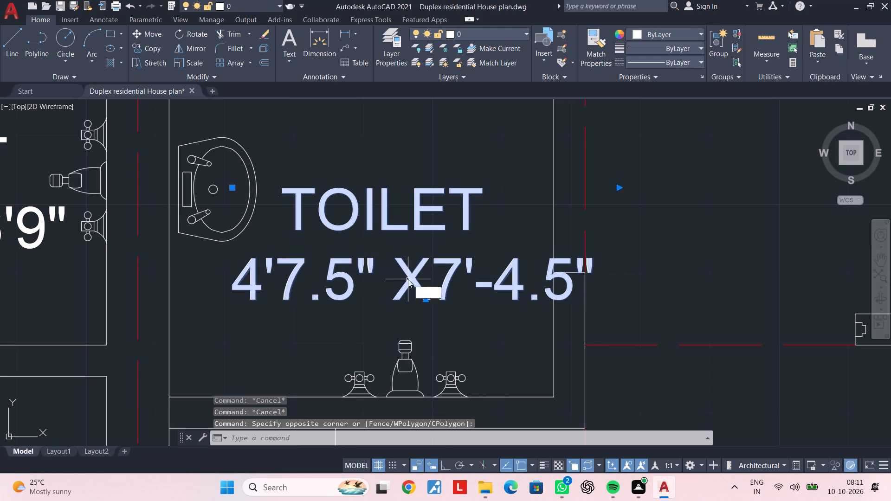
key(space)
click(410, 279)
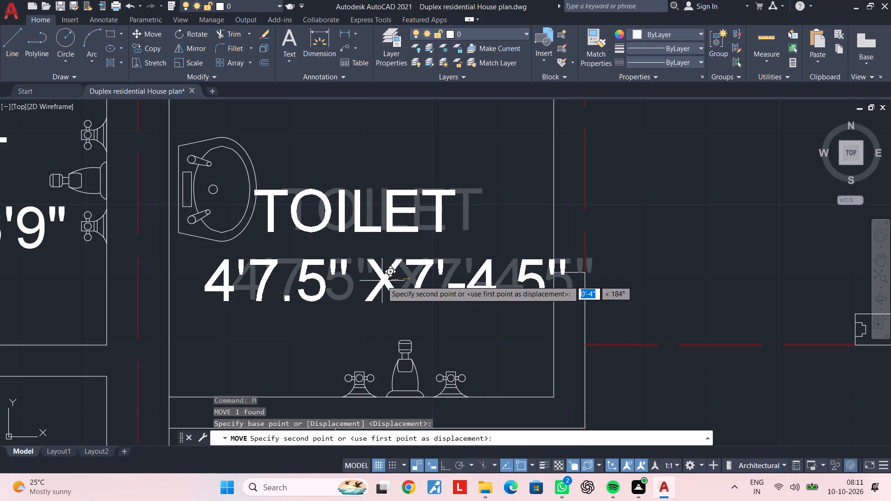
click(370, 281)
key(Escape)
key(Escape)
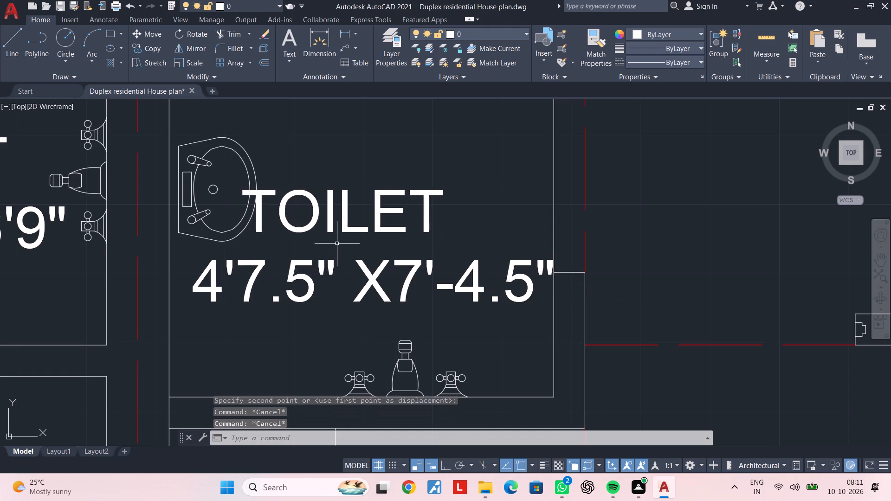
Indent the "TOILET" line of the east toilet's label by two more spaces to centre it above the size.
double_click(332, 232)
click(242, 225)
key(space)
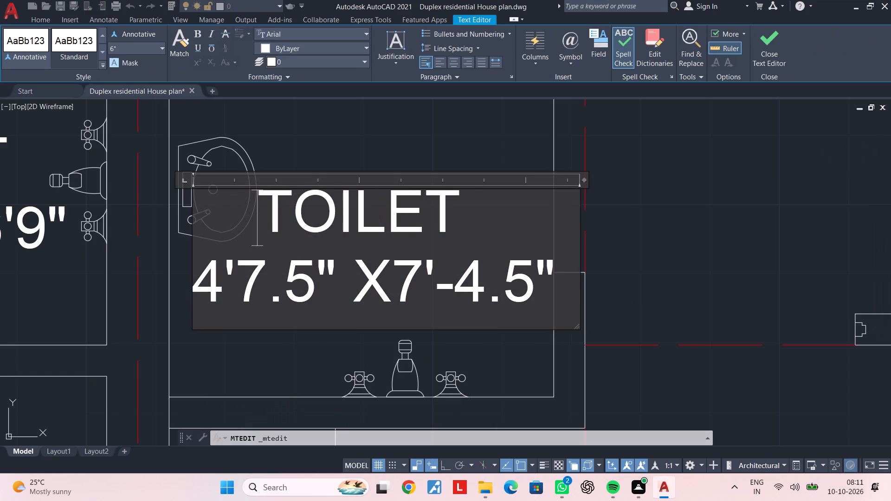
key(space)
click(321, 141)
scroll(393, 200, down, 2)
middle_drag(396, 203, 361, 227)
key(Escape)
key(Escape)
Copy the northwest bedroom's label into the northeast bedroom, just below the bed.
middle_drag(555, 206, 509, 234)
scroll(508, 240, down, 1)
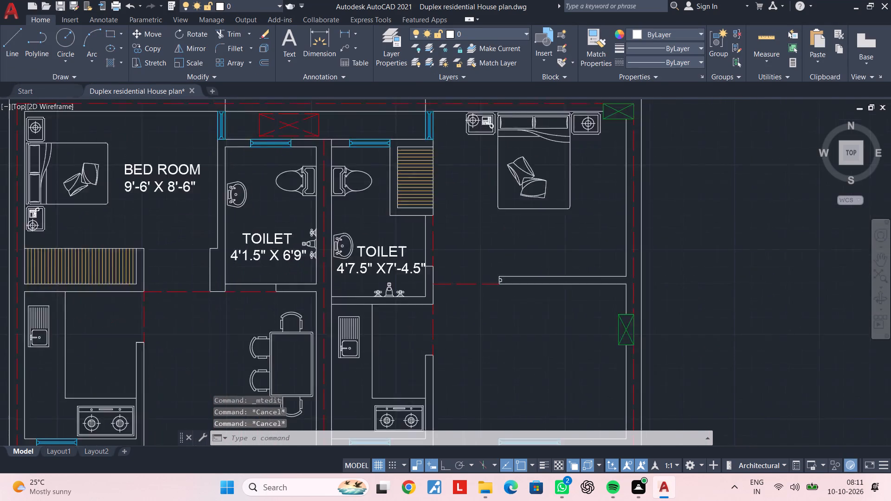
scroll(508, 240, down, 1)
middle_drag(508, 240, 502, 267)
key(Escape)
key(Escape)
click(285, 231)
key(c)
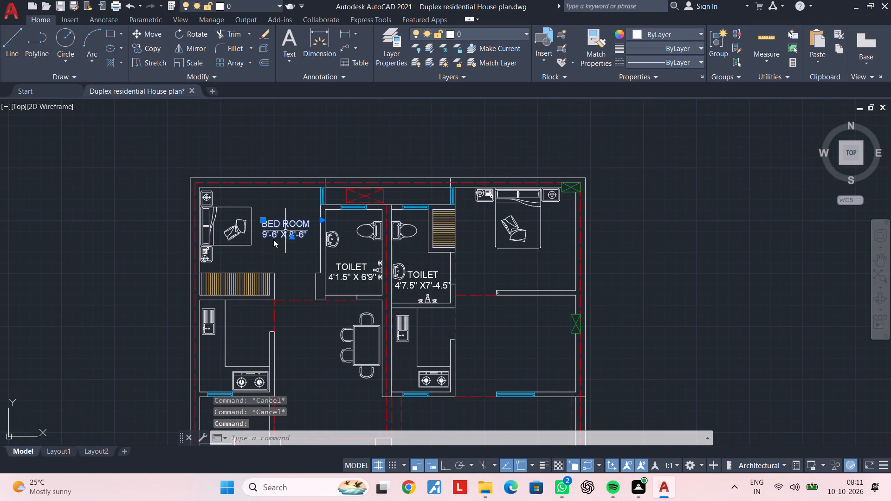
key(o)
key(space)
click(259, 251)
scroll(512, 285, up, 1)
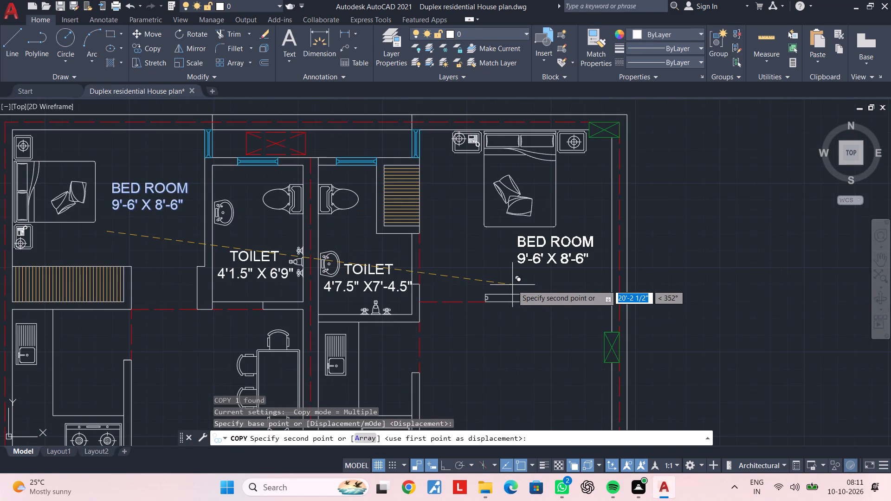
scroll(508, 283, up, 2)
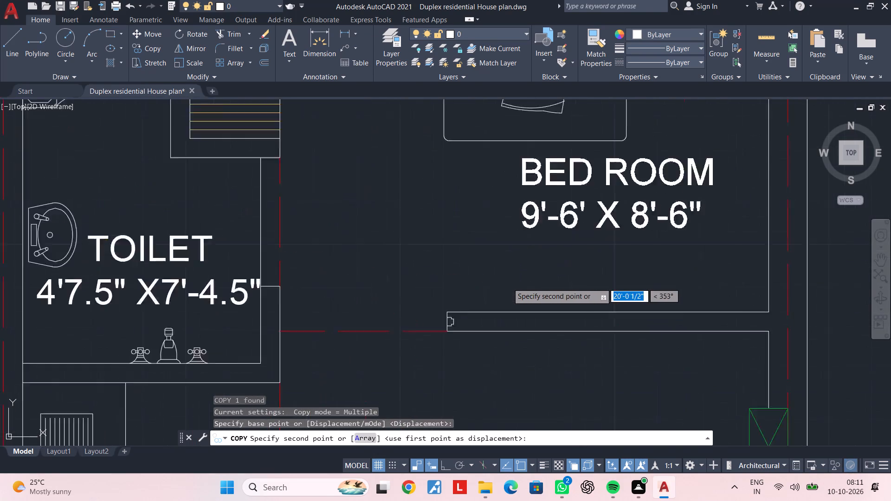
scroll(508, 283, up, 1)
scroll(422, 302, down, 1)
middle_drag(422, 307, 415, 321)
click(398, 311)
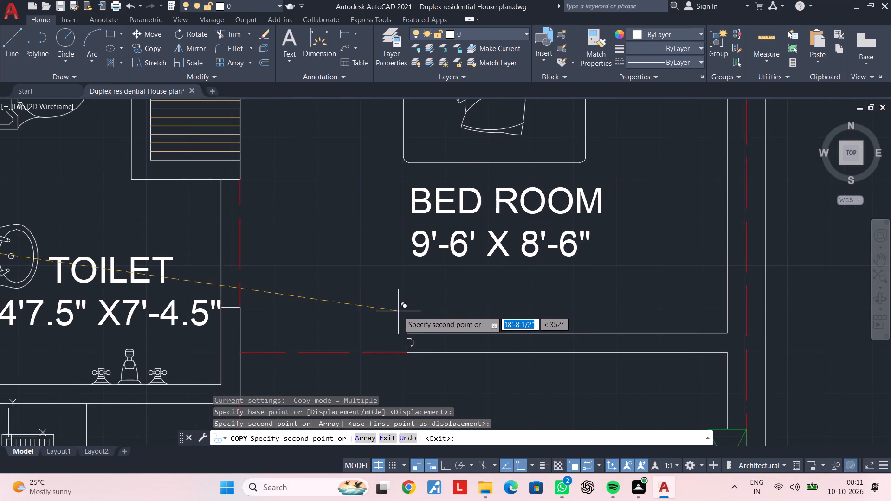
key(Escape)
key(Escape)
key(Escape)
key(Escape)
key(Escape)
key(Escape)
key(Escape)
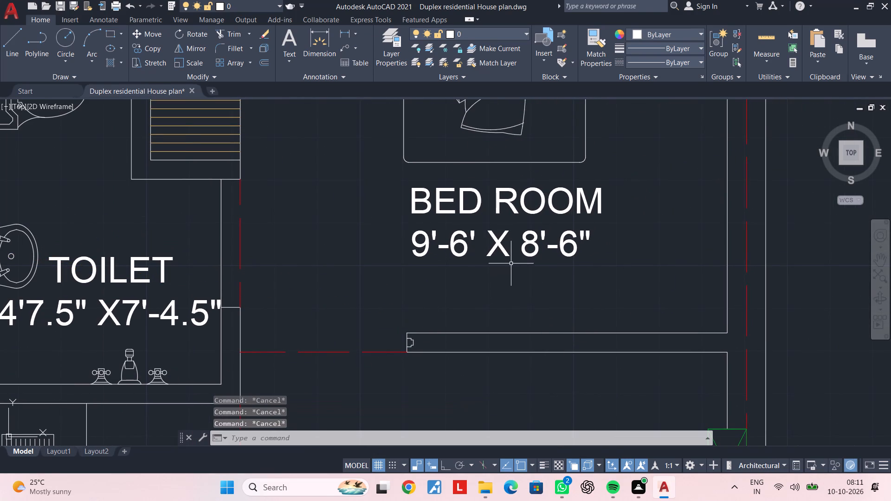
Change the second dimension in the northeast bedroom's label to 9'-0".
double_click(526, 251)
scroll(536, 249, up, 2)
click(546, 246)
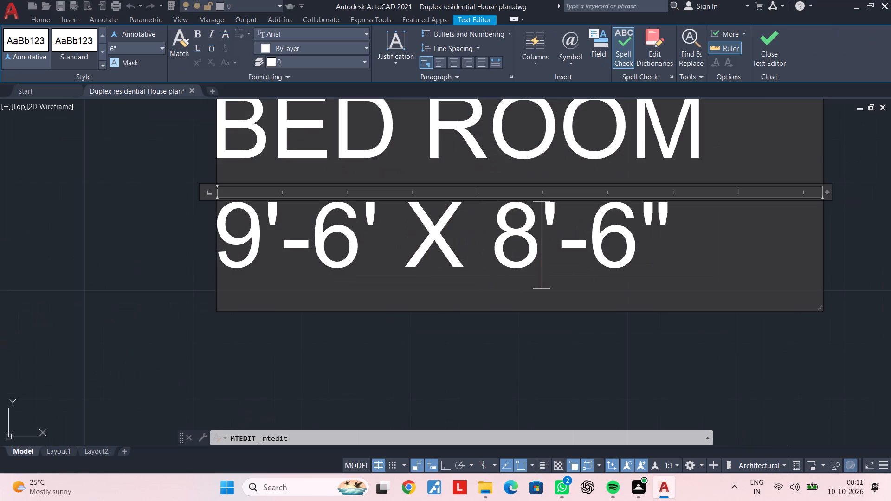
drag(663, 243, 506, 257)
key(BackSpace)
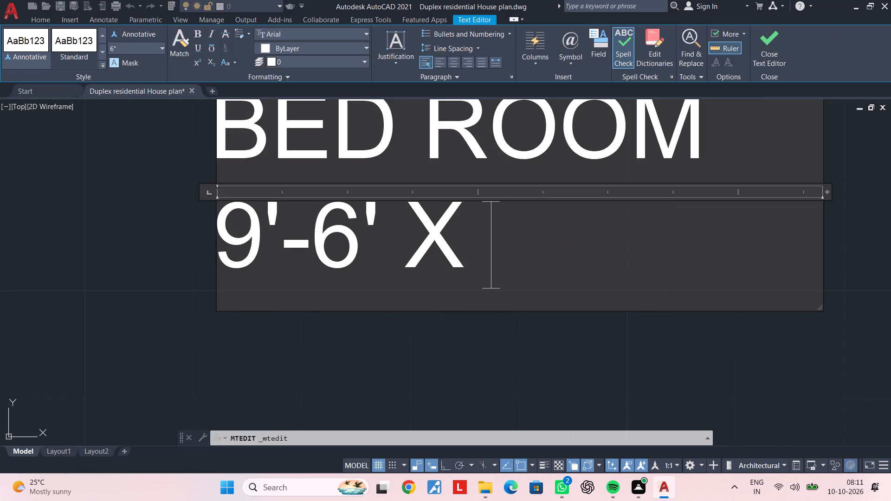
text(9')
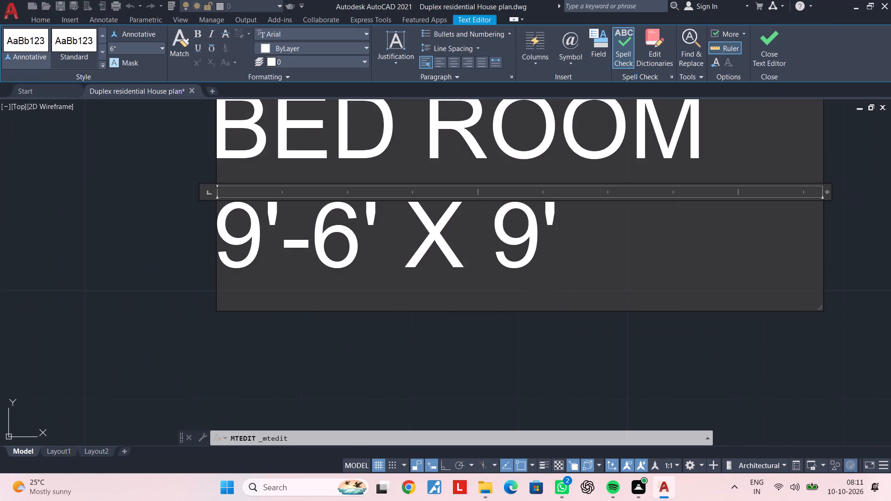
key(minus)
text(0")
click(541, 336)
scroll(541, 336, down, 3)
middle_drag(541, 336, 611, 296)
key(Escape)
Copy the northeast bedroom's label into the empty room directly south of it.
scroll(602, 296, down, 1)
middle_drag(613, 286, 635, 258)
scroll(627, 265, down, 1)
middle_drag(627, 266, 586, 266)
key(Escape)
click(591, 242)
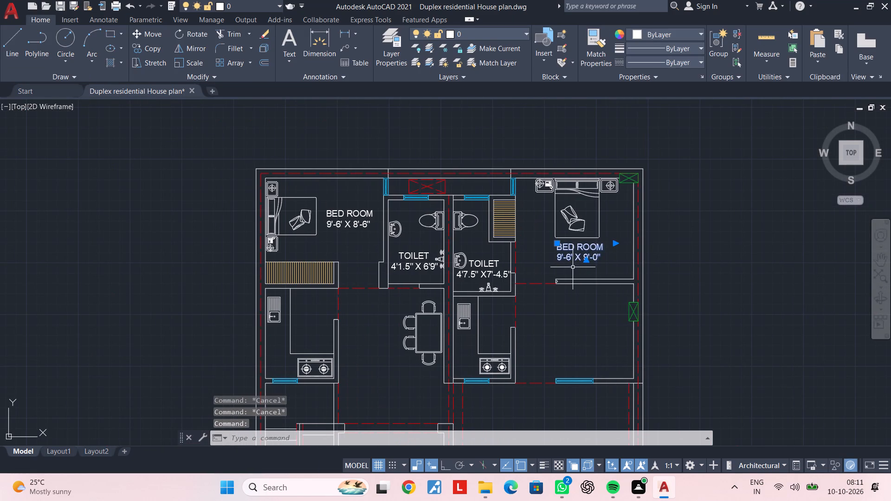
text(CO)
key(space)
click(581, 257)
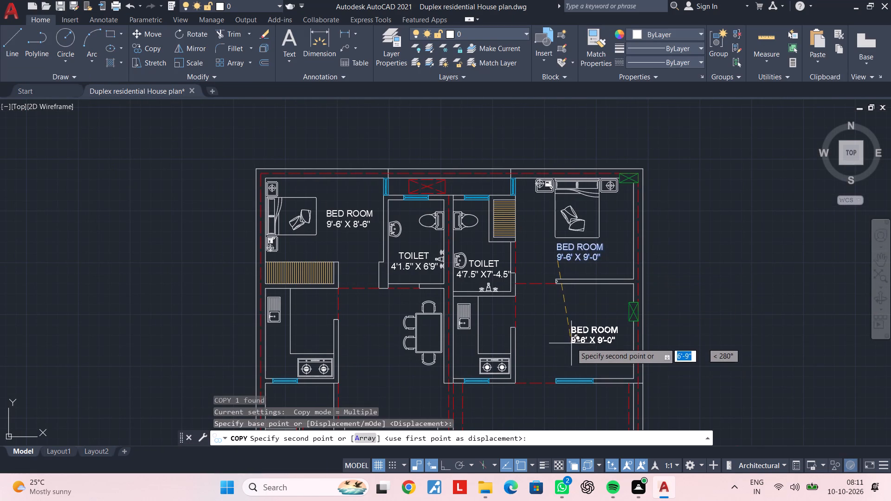
scroll(571, 342, up, 1)
middle_drag(540, 340, 540, 324)
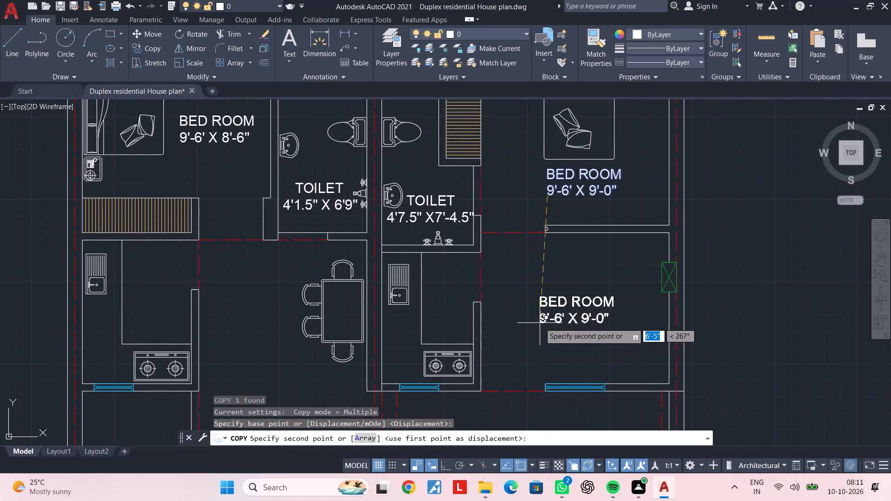
click(550, 319)
key(Escape)
key(Escape)
Replace the copied label south of the northeast bedroom with an indented "LOBBY" line and a size line beginning 9'.
double_click(565, 319)
scroll(577, 316, up, 2)
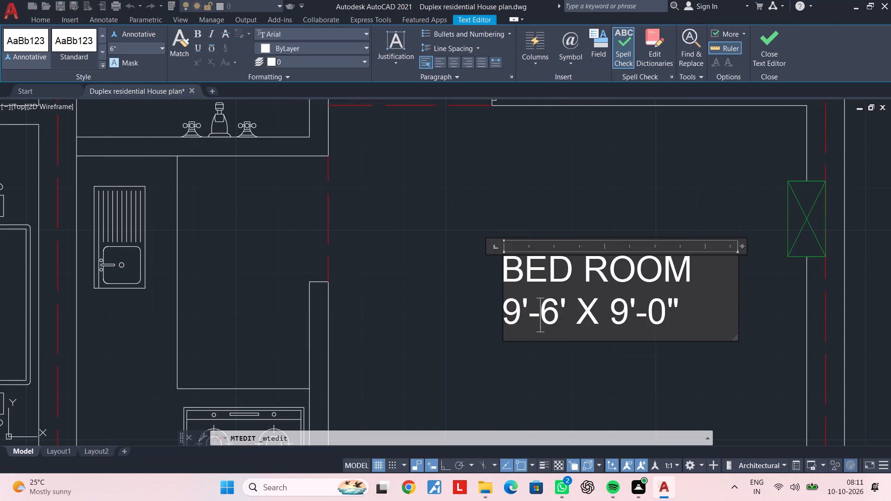
drag(704, 306, 516, 275)
key(BackSpace)
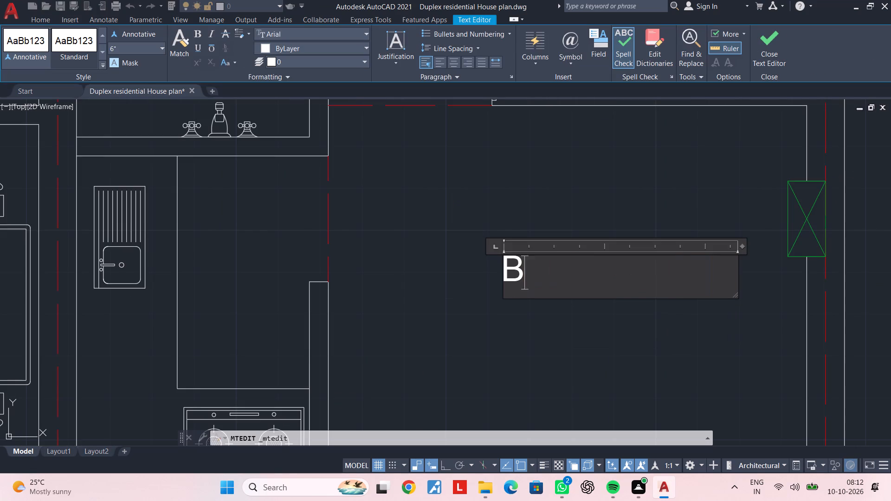
key(BackSpace)
key(space)
key(space)
key(space)
text(LOBBY)
key(Return)
key(space)
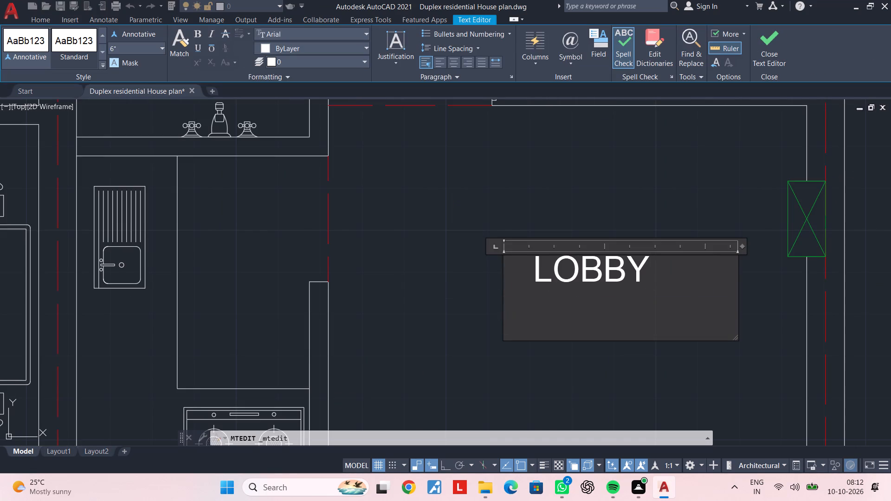
text(9')
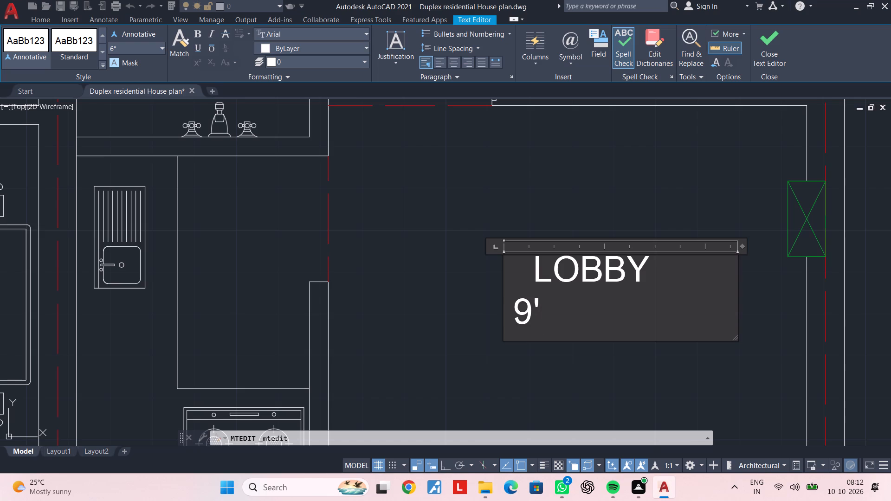
key(Escape)
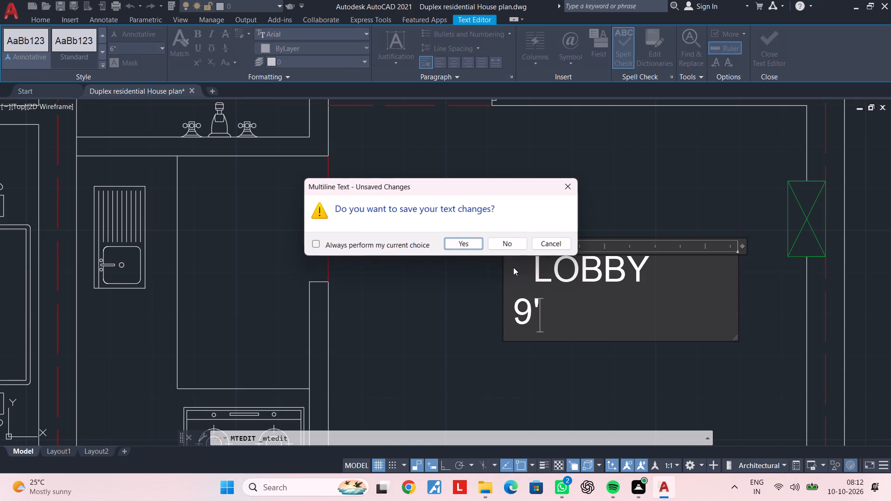
click(568, 184)
click(603, 200)
Measure the lobby's width from the east kitchen wall to the lobby's east wall with a linear dimension, without placing it.
scroll(536, 216, down, 2)
middle_drag(536, 216, 506, 199)
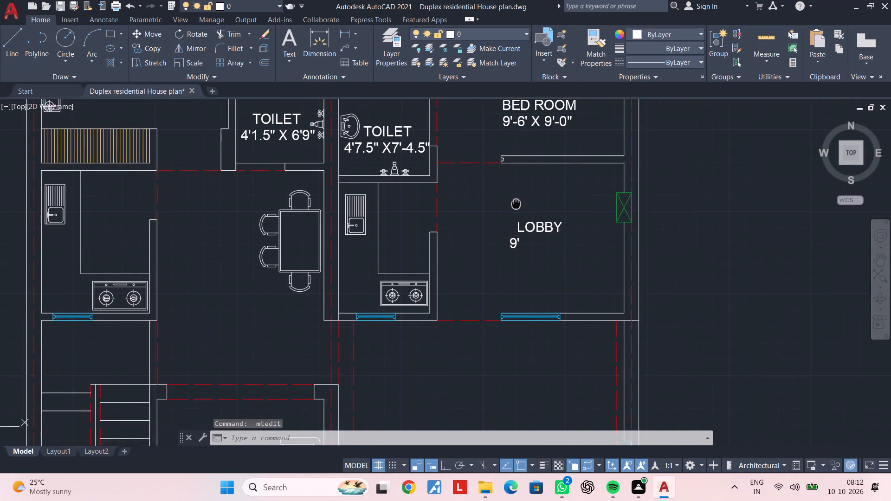
middle_drag(506, 199, 497, 196)
click(342, 32)
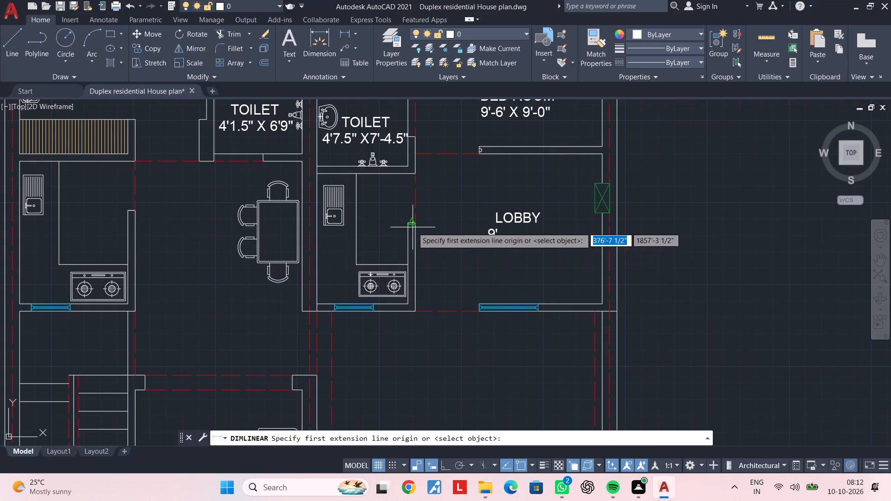
click(413, 236)
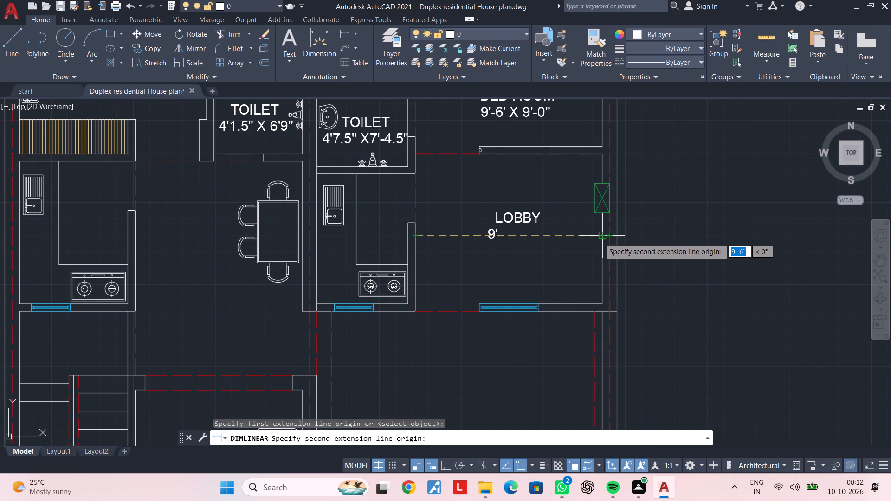
click(599, 238)
key(Escape)
Complete the size line of the lobby's label as 9'-6"X8'-0".
double_click(495, 233)
scroll(495, 233, up, 2)
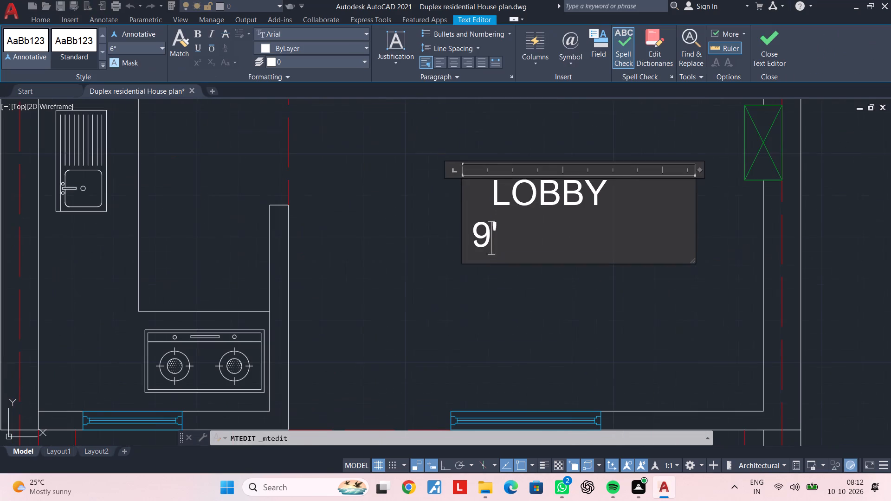
click(500, 234)
text(-6|")
key(BackSpace)
key(BackSpace)
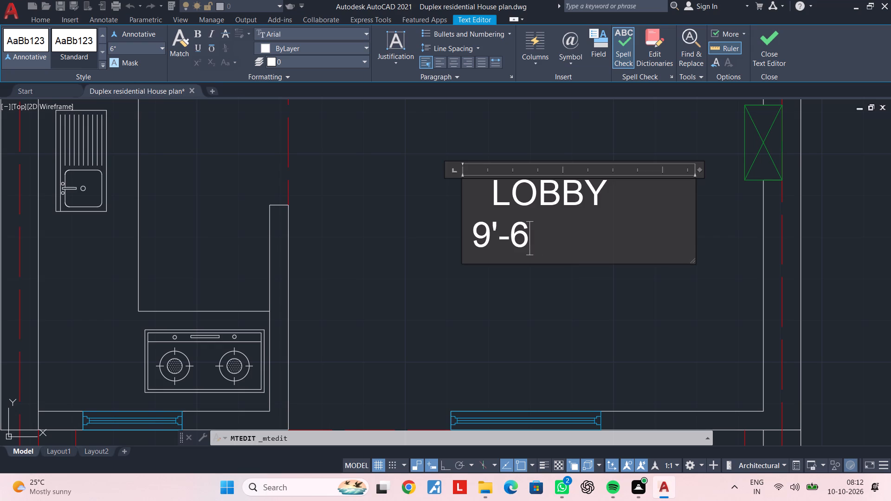
text("X)
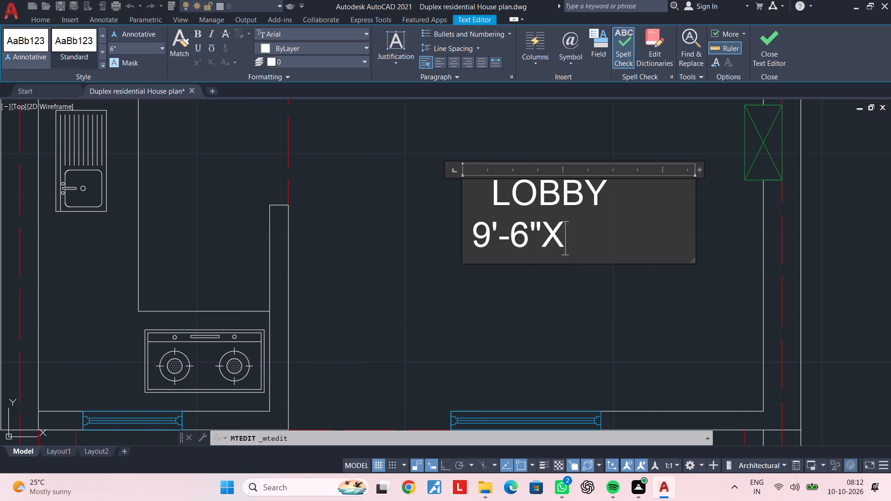
text(8'-0")
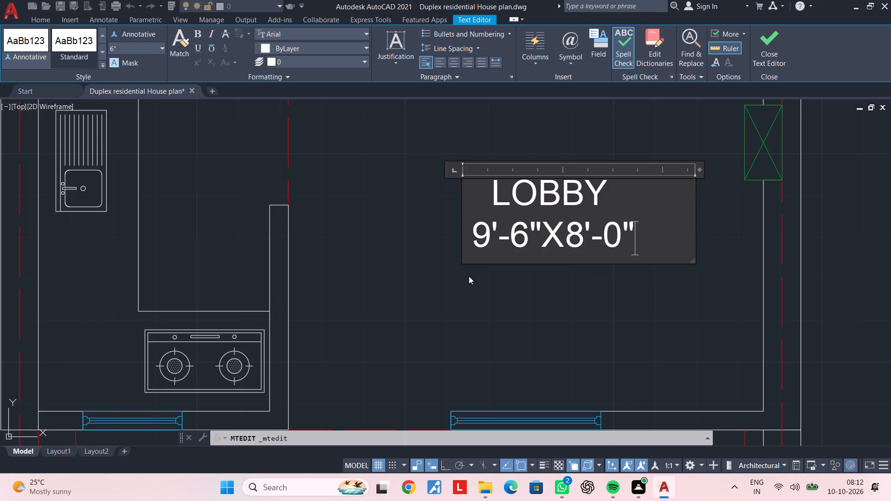
Indent the "LOBBY" line of the lobby's label by one more space to centre it above the size.
click(492, 191)
key(space)
click(430, 240)
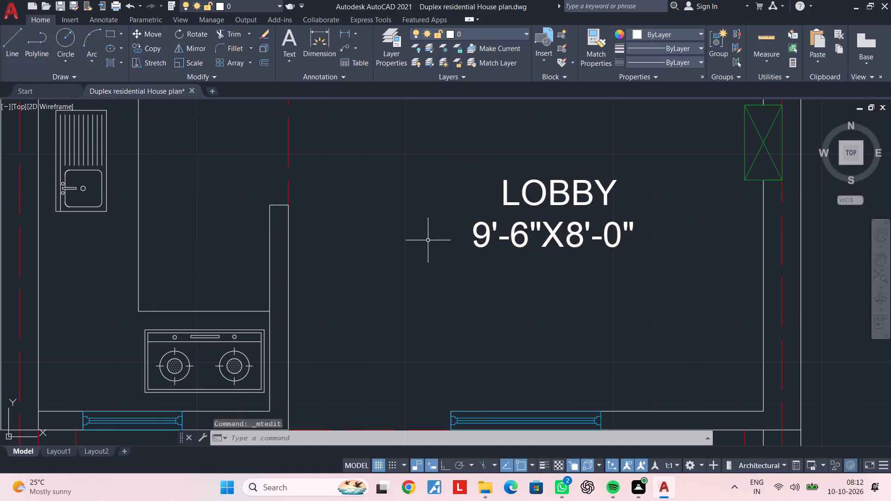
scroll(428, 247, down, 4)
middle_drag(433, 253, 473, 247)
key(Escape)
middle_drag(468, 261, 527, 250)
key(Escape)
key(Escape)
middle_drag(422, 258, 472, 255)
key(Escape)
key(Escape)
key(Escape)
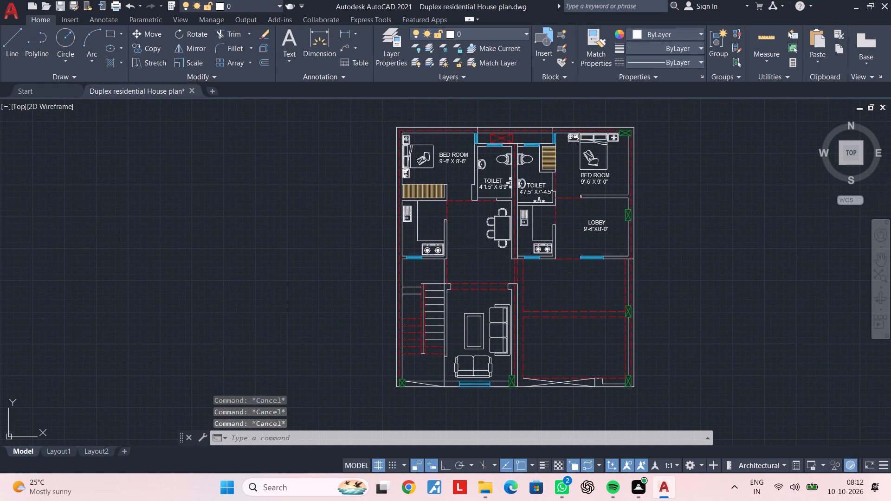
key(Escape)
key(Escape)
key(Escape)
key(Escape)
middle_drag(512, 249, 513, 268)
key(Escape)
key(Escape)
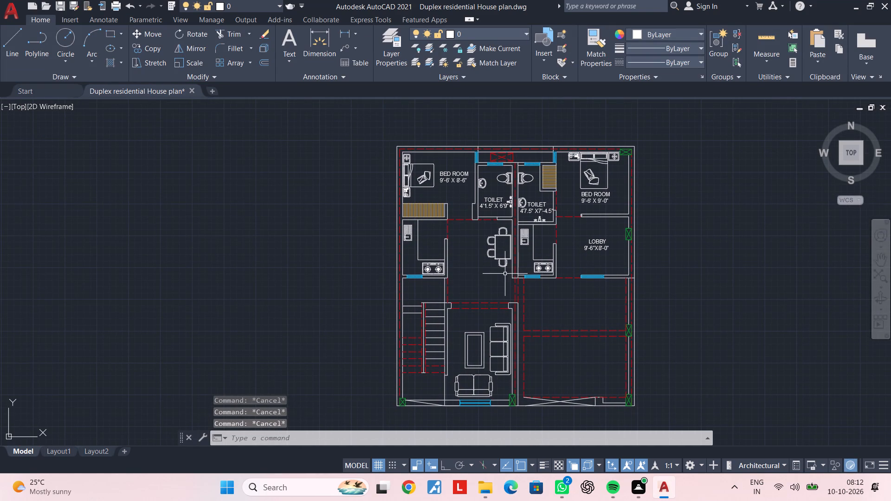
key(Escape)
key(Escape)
Copy the west toilet's label into the west kitchen, between the sink and the stove.
scroll(457, 174, up, 1)
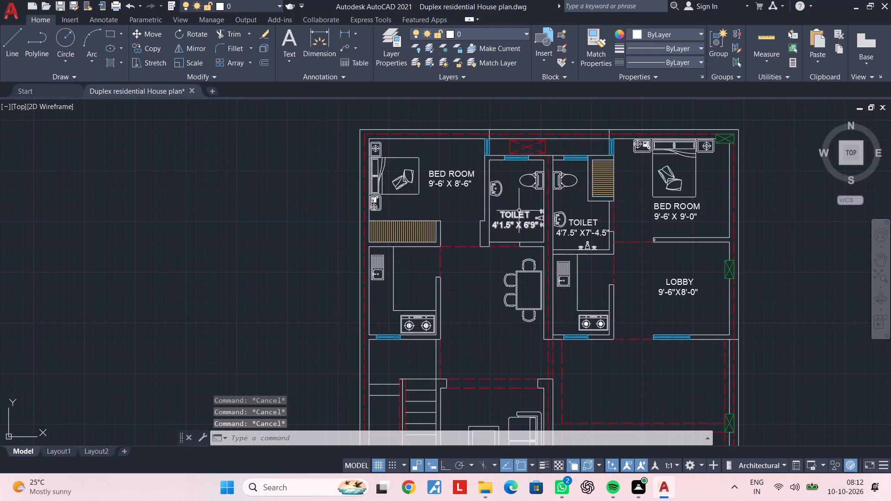
click(521, 215)
text(CO)
key(space)
click(521, 215)
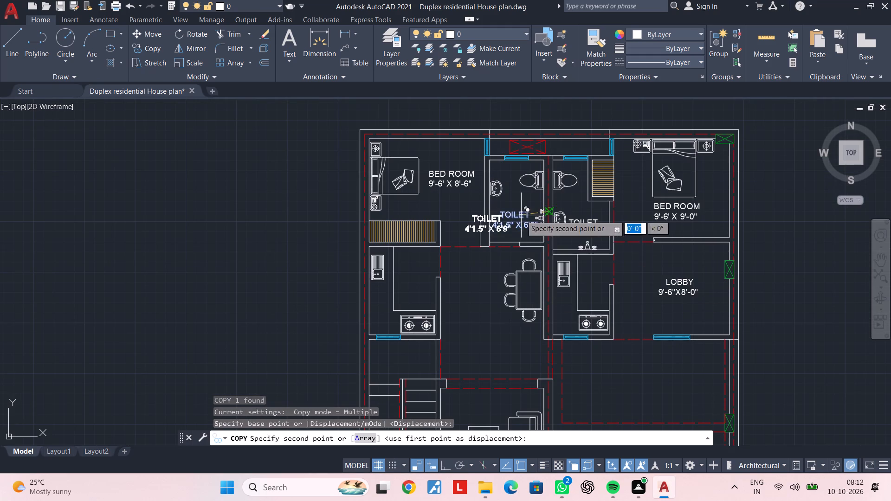
scroll(444, 291, up, 2)
middle_drag(466, 276, 513, 255)
middle_drag(505, 226, 555, 298)
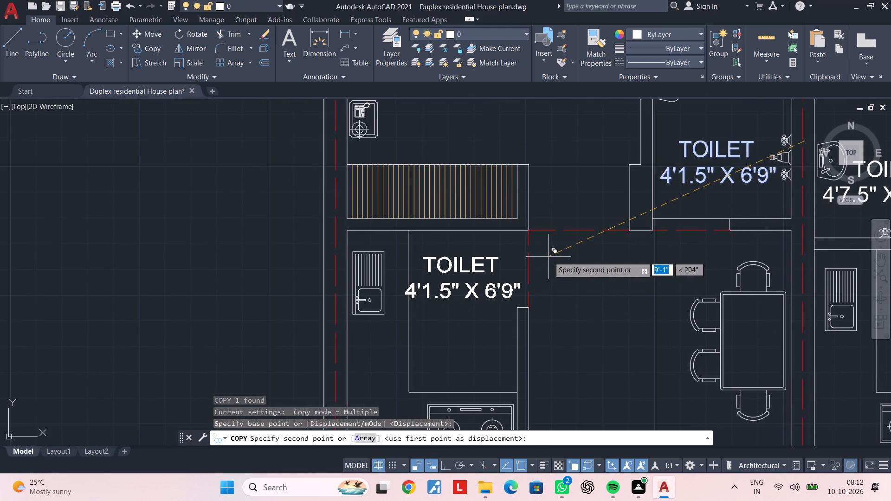
middle_drag(548, 269, 555, 203)
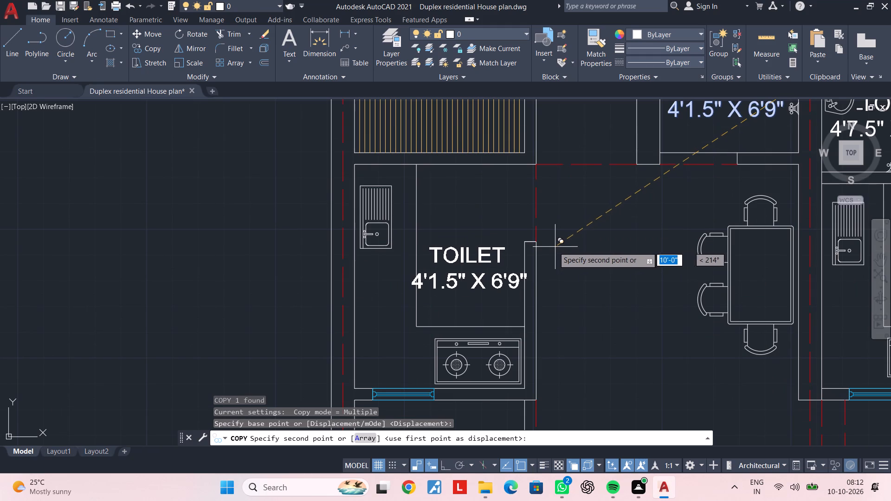
click(551, 247)
key(Escape)
Replace the copied label's text in the west kitchen with "KITCHEN" and the size 5'6"X7'3" on an indented second line.
middle_drag(482, 283, 544, 267)
key(Escape)
key(Escape)
double_click(535, 268)
scroll(542, 265, up, 2)
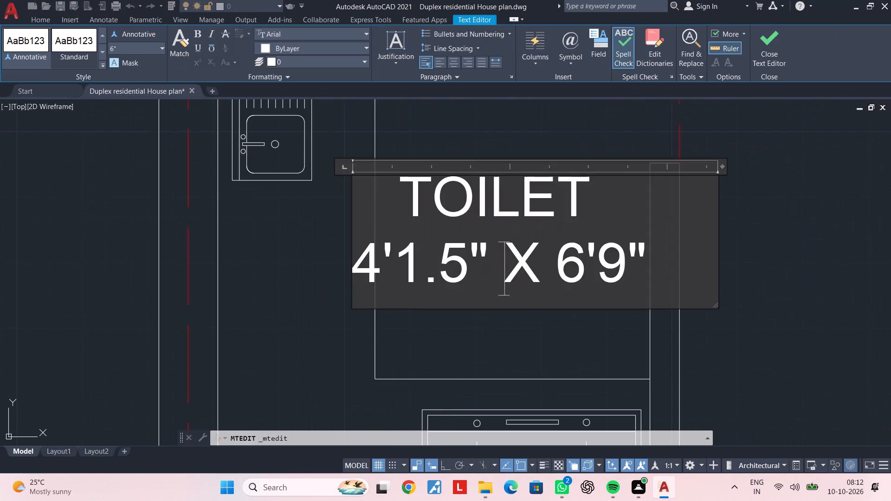
drag(648, 263, 410, 210)
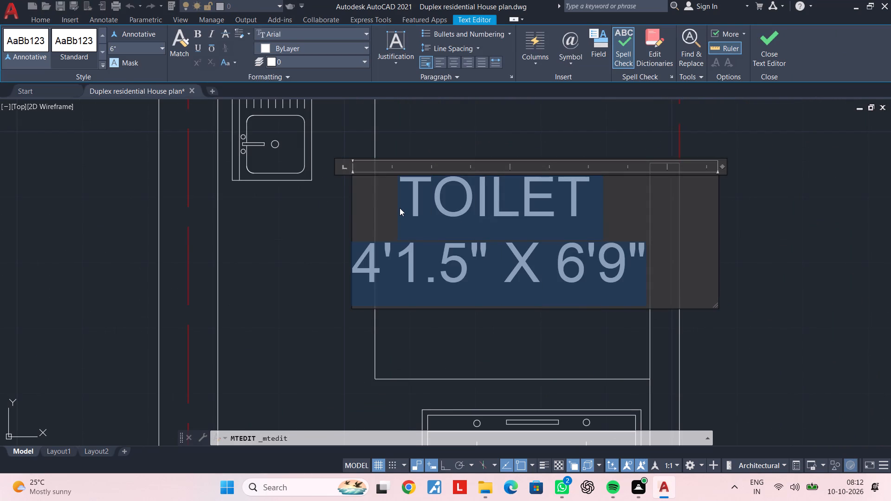
key(BackSpace)
text(KITCHE)
key(n)
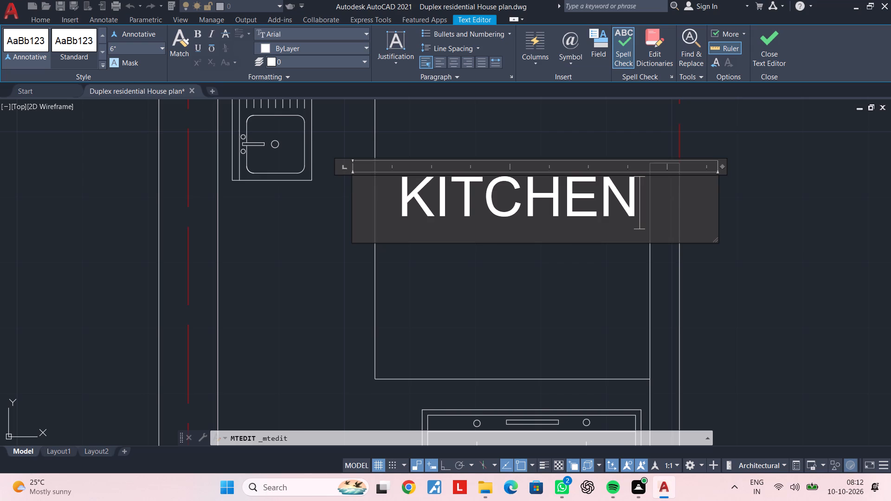
key(Return)
key(space)
key(space)
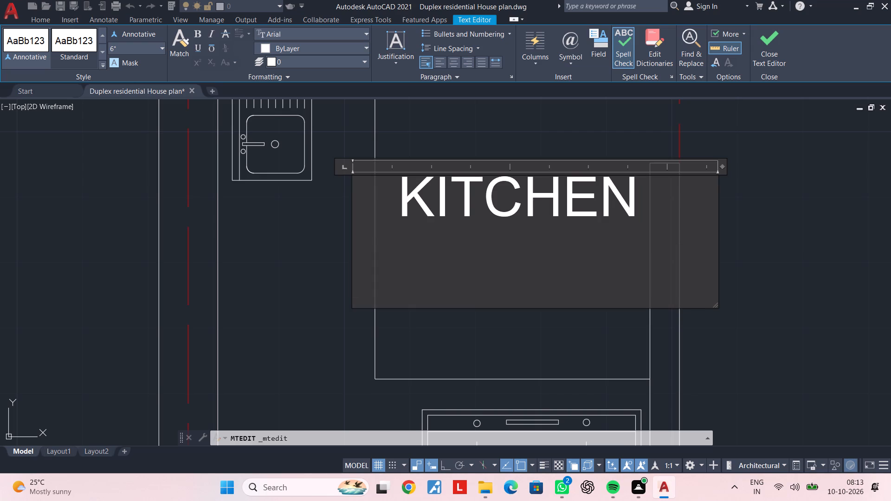
text(5'6"X)
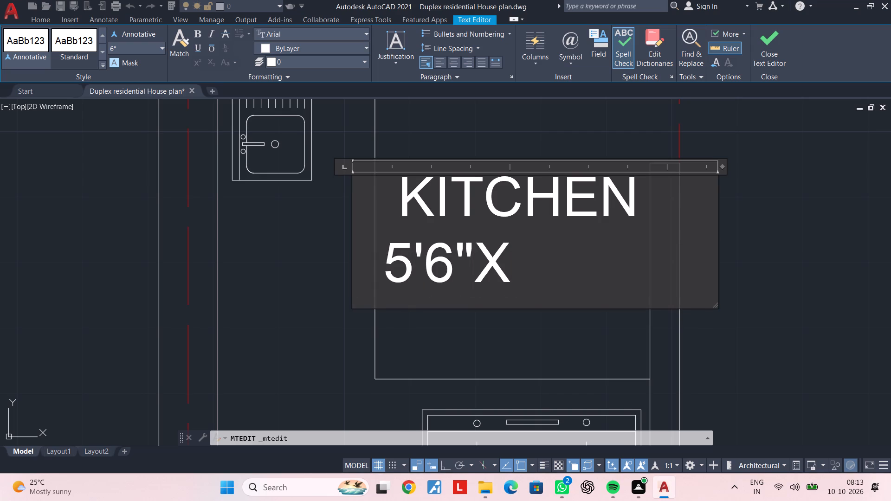
text(7'3")
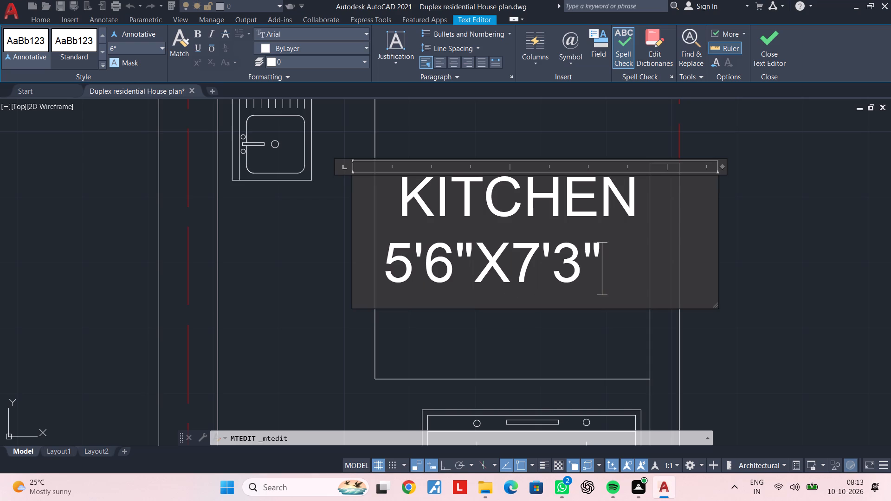
Indent the size line of the west kitchen's label by two more spaces to centre it under the name.
click(382, 251)
key(space)
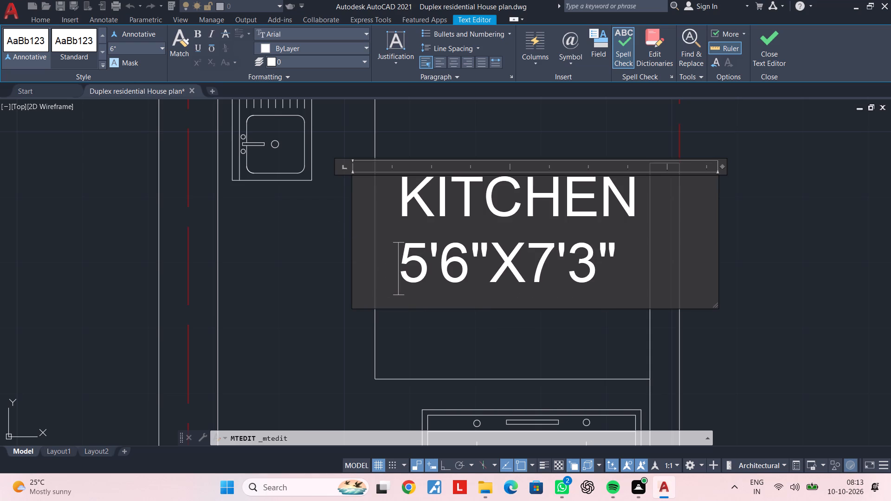
key(space)
click(519, 323)
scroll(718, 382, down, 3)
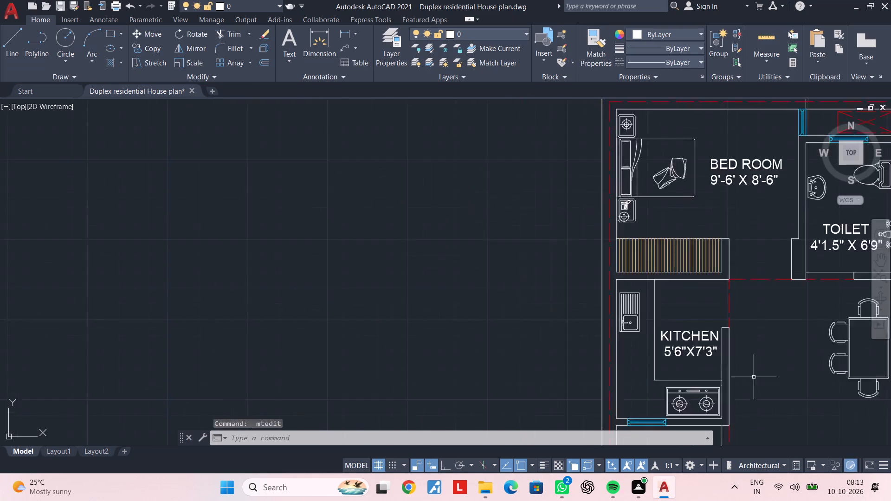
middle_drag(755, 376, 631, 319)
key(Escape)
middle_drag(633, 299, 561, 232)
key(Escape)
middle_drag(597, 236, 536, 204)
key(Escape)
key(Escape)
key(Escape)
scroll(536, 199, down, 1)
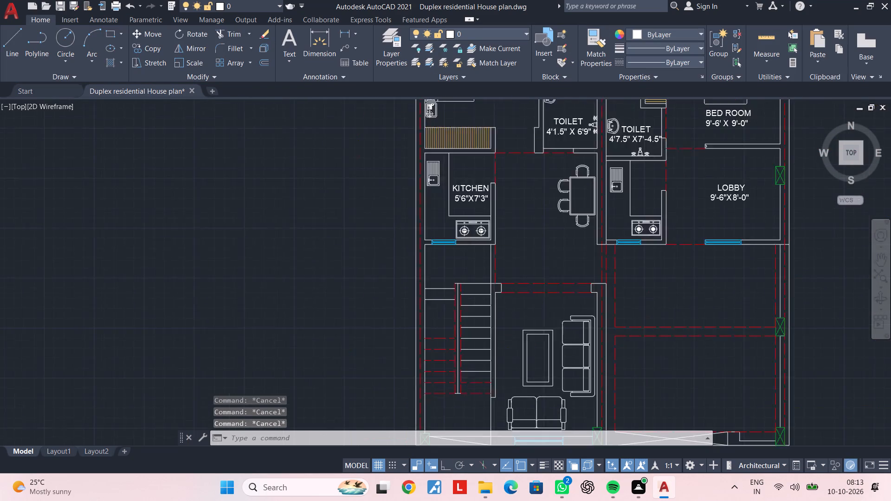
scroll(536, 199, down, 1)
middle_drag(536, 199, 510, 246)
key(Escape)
Copy the west kitchen's label into the dining area, southwest of the dining table.
scroll(487, 240, up, 2)
click(453, 239)
key(c)
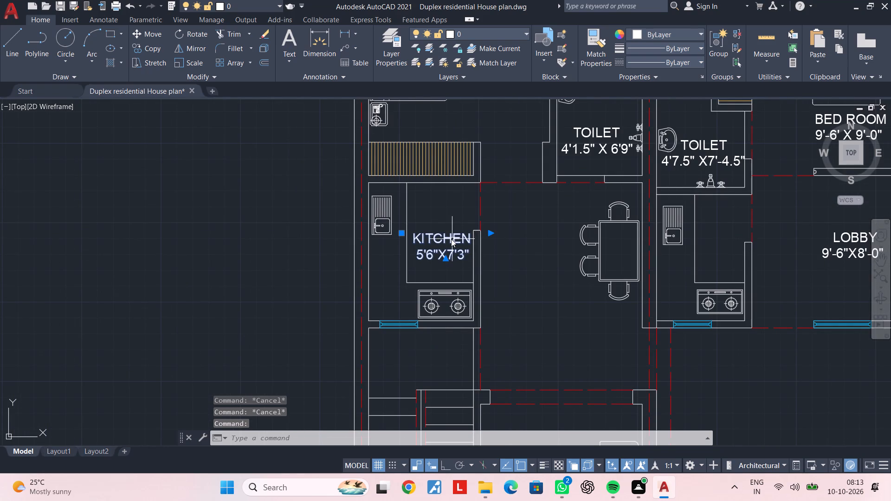
key(o)
key(space)
click(445, 239)
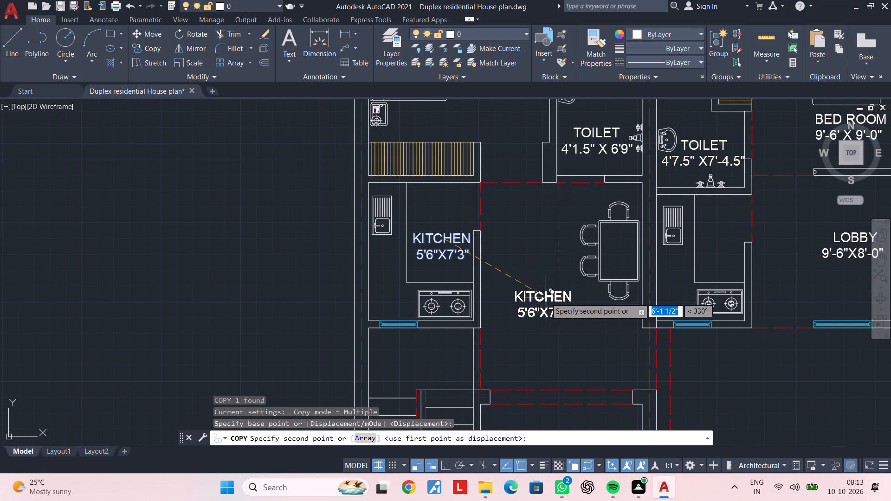
middle_drag(546, 298, 539, 246)
scroll(546, 298, up, 1)
click(549, 263)
key(Escape)
key(Escape)
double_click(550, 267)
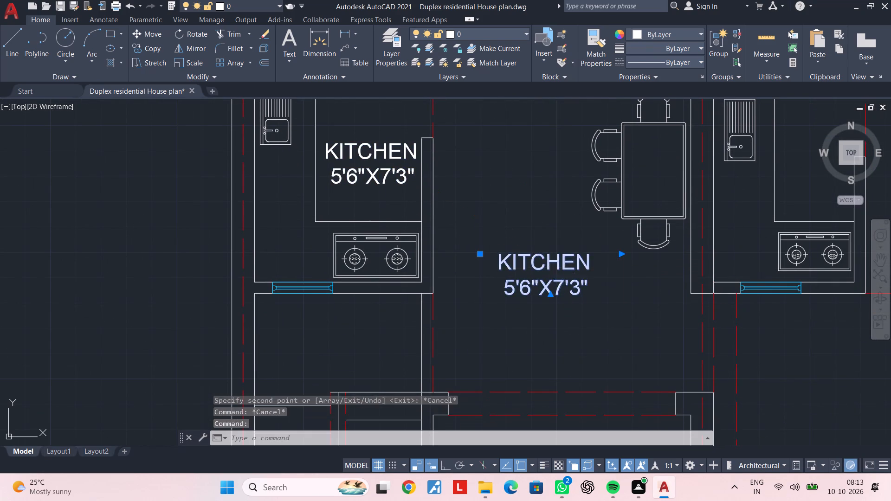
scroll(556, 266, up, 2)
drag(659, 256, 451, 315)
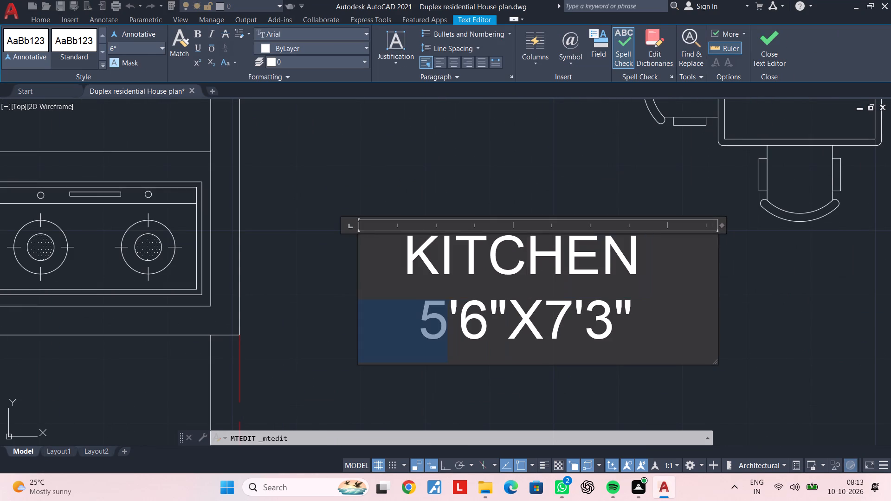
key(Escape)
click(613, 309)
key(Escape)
Replace the copied label's text in the dining area with "DINING" and the size 8'1.5"X10'-10.5" on a second line.
double_click(605, 310)
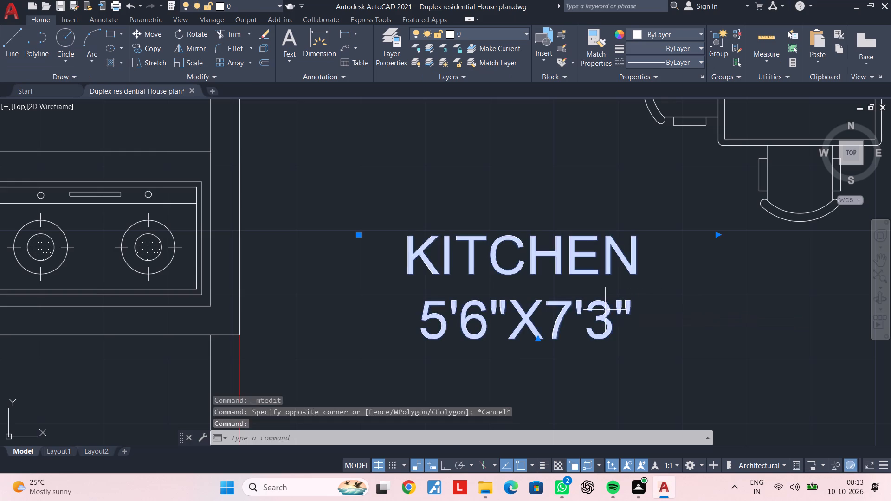
drag(664, 311, 400, 246)
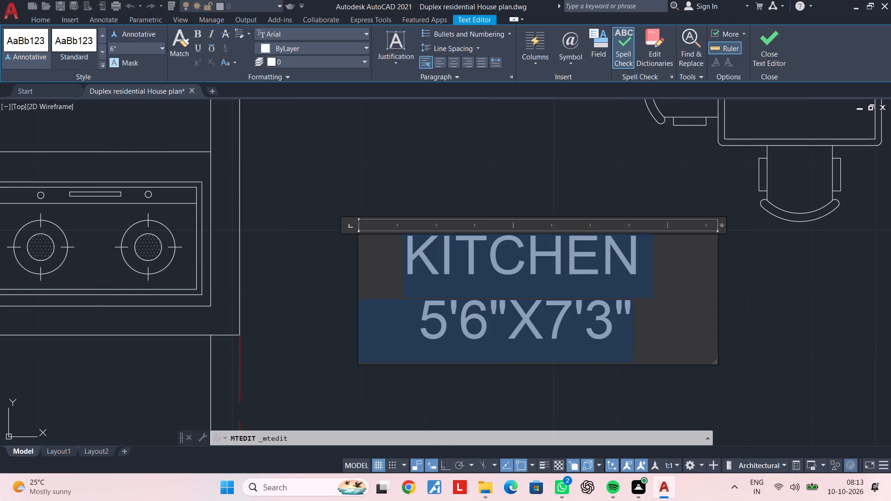
key(BackSpace)
text(DINING)
key(Return)
key(space)
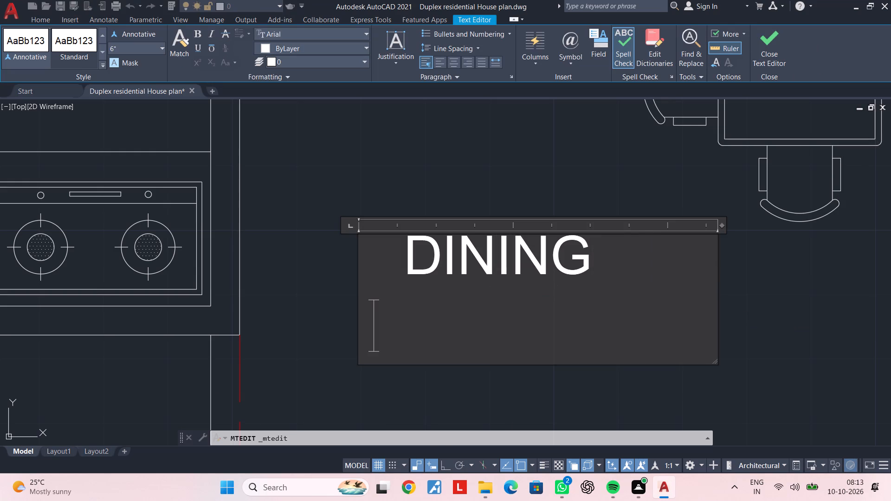
text(8')
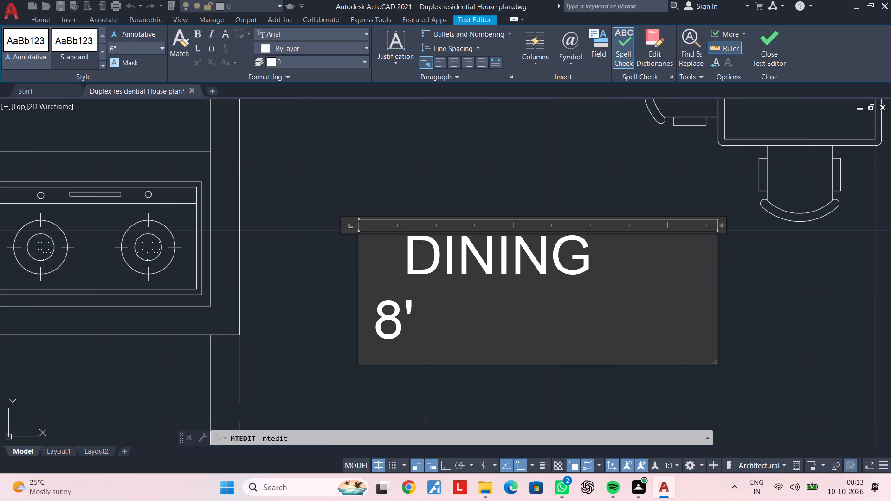
text(1.5")
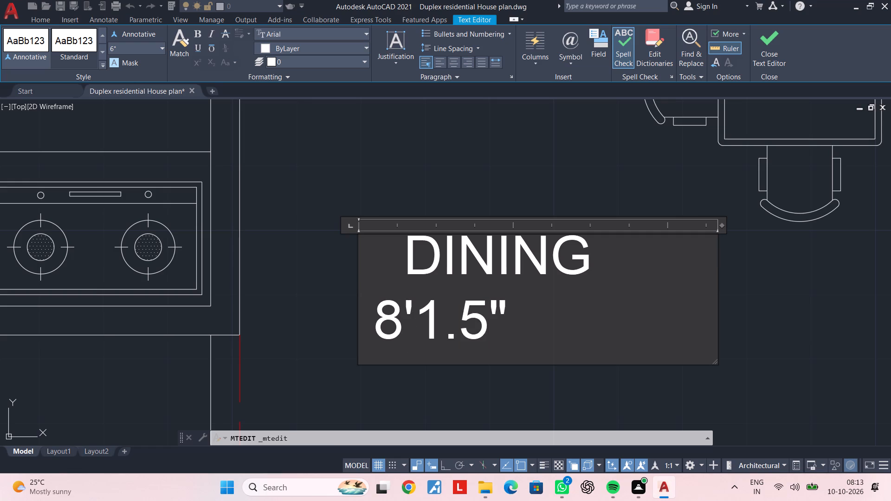
key(x)
text(10')
text(-10.5")
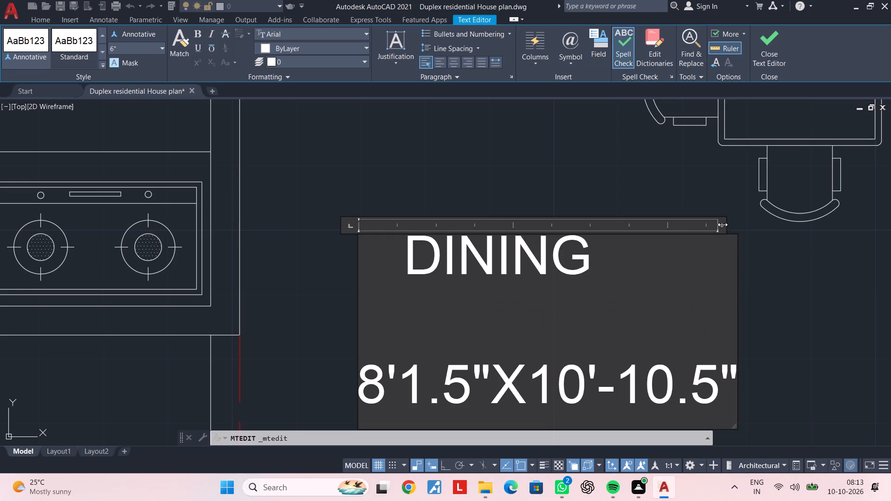
Widen the dining label's text frame so the size fits on one line directly beneath the name.
drag(721, 225, 731, 225)
drag(743, 225, 769, 225)
scroll(668, 251, down, 2)
middle_drag(665, 250, 573, 219)
key(Escape)
key(Escape)
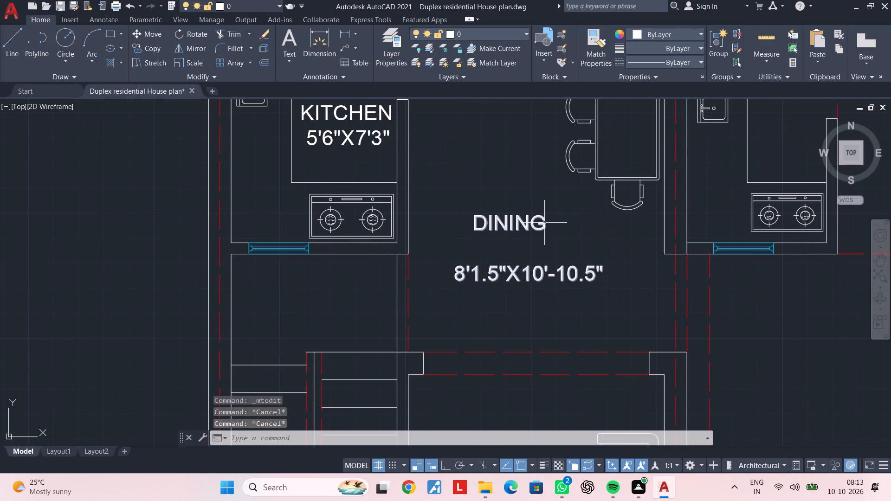
double_click(544, 223)
drag(602, 206, 632, 206)
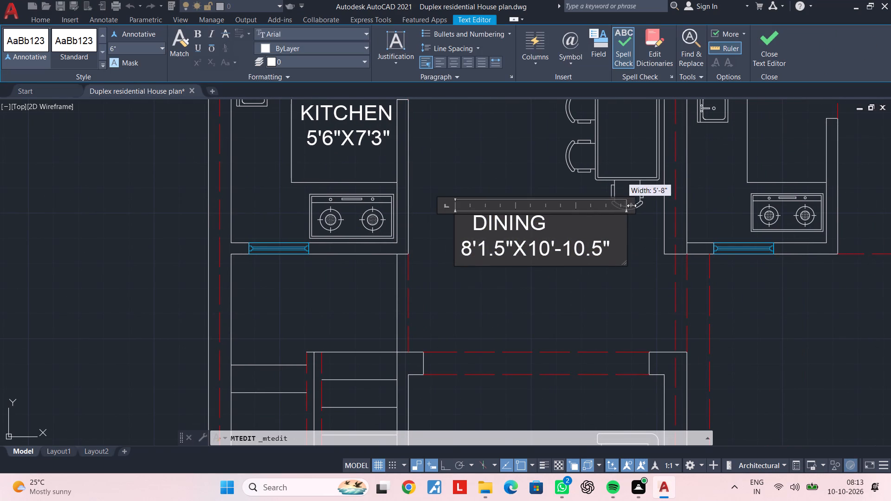
drag(632, 206, 640, 205)
Indent "DINING" by three more spaces to centre it above its size line.
click(468, 222)
key(space)
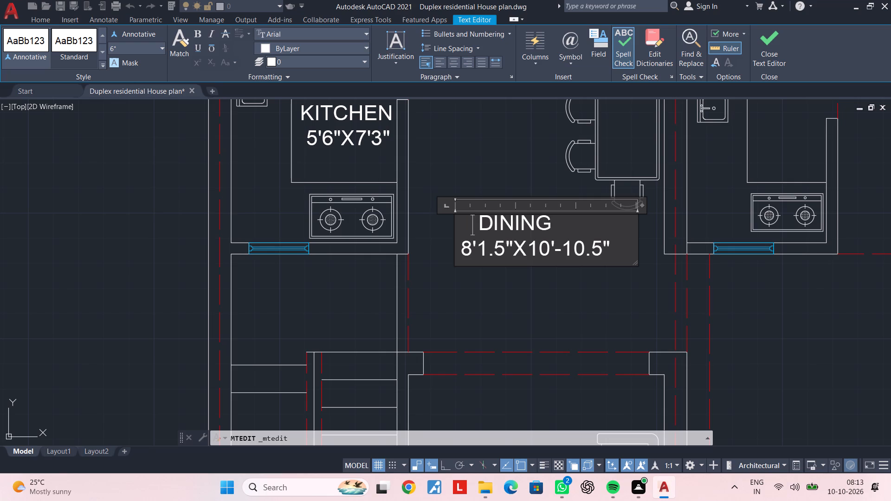
key(space)
key(space)
click(507, 271)
Copy the west kitchen's label to the empty area outside the plan, east of the lobby.
scroll(599, 275, down, 2)
middle_drag(599, 275, 512, 270)
key(Escape)
middle_drag(532, 265, 462, 265)
key(Escape)
key(Escape)
middle_drag(522, 252, 484, 274)
key(Escape)
middle_drag(490, 305, 490, 286)
key(Escape)
scroll(290, 204, up, 1)
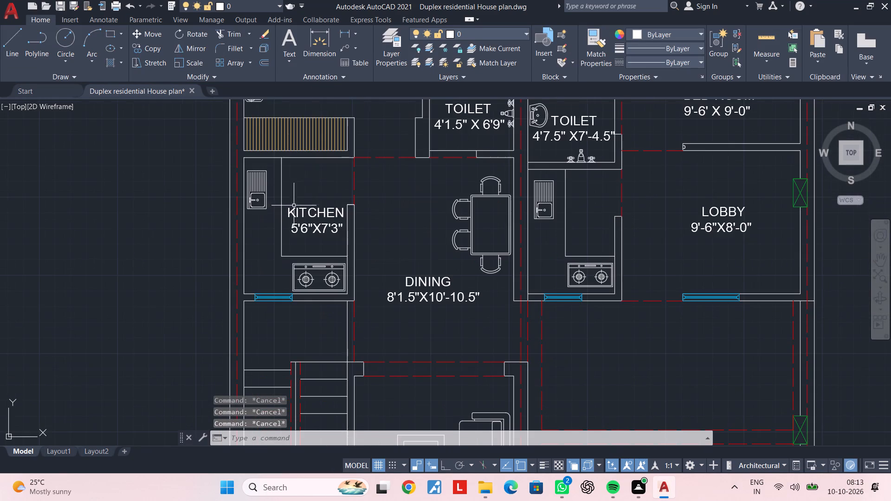
click(341, 213)
key(c)
key(o)
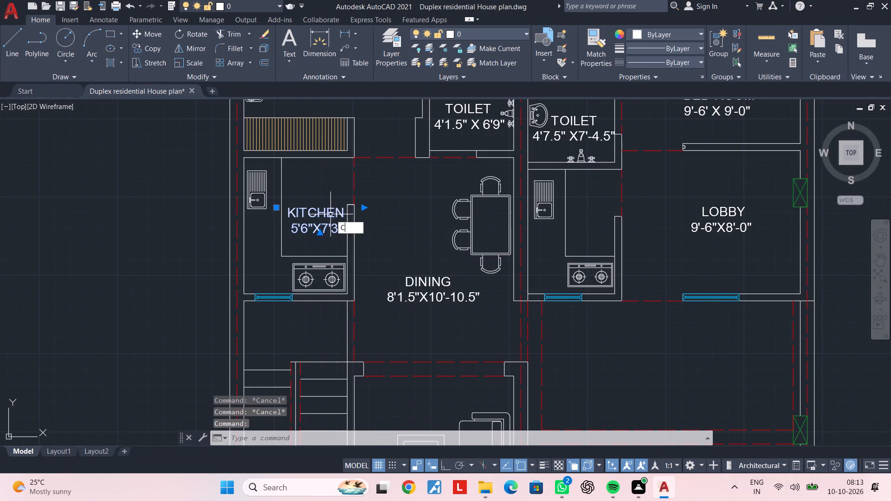
key(space)
drag(328, 212, 338, 212)
middle_drag(657, 210, 294, 219)
click(577, 219)
key(Escape)
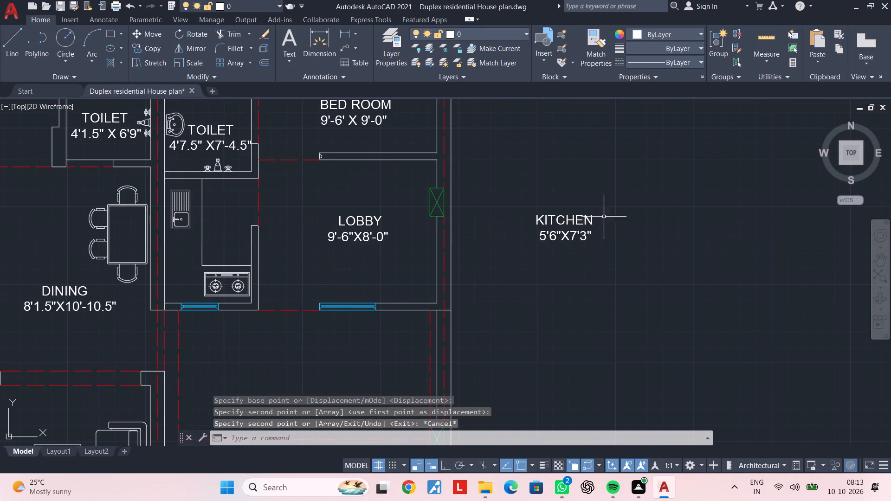
Rotate the copied kitchen label outside the plan 90° counterclockwise with Ortho on, so that it reads vertically.
click(626, 201)
click(524, 265)
click(444, 466)
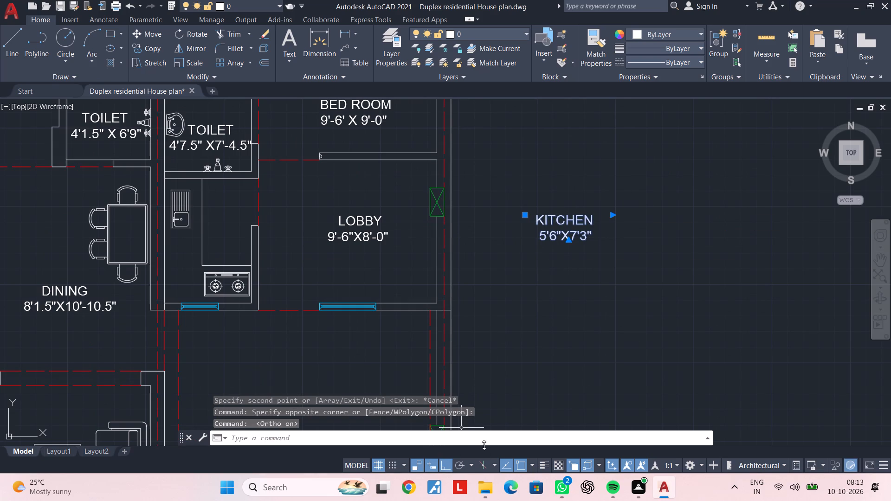
key(r)
key(o)
key(space)
click(606, 244)
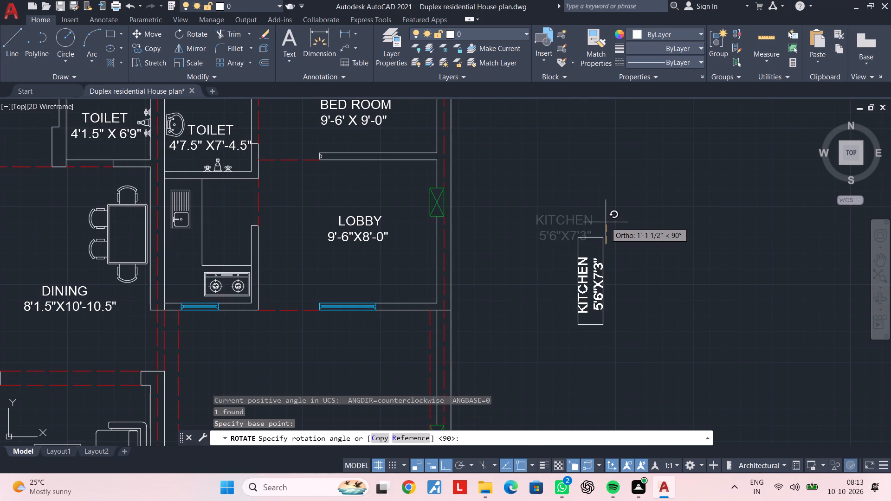
click(606, 222)
key(Escape)
key(Escape)
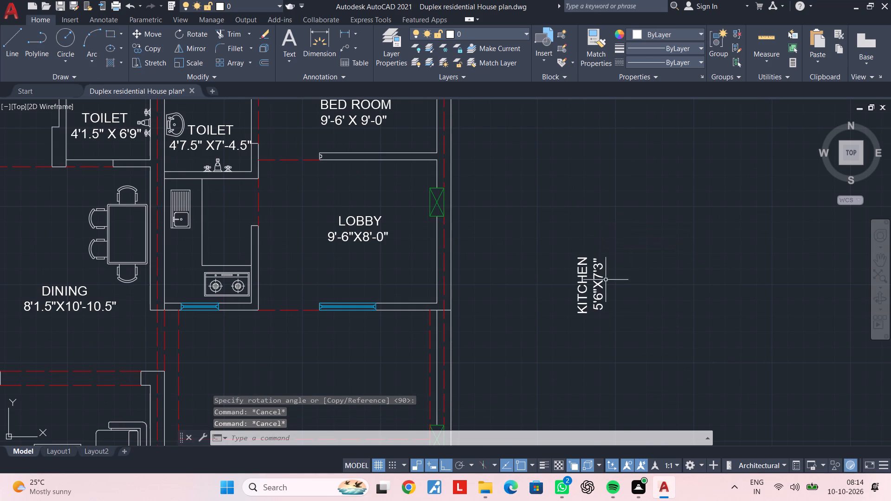
Copy the vertical kitchen label with Ortho off into the east kitchen, between the sink and the east wall, above the stove.
click(605, 280)
click(585, 289)
text(CO)
key(space)
click(588, 296)
click(446, 461)
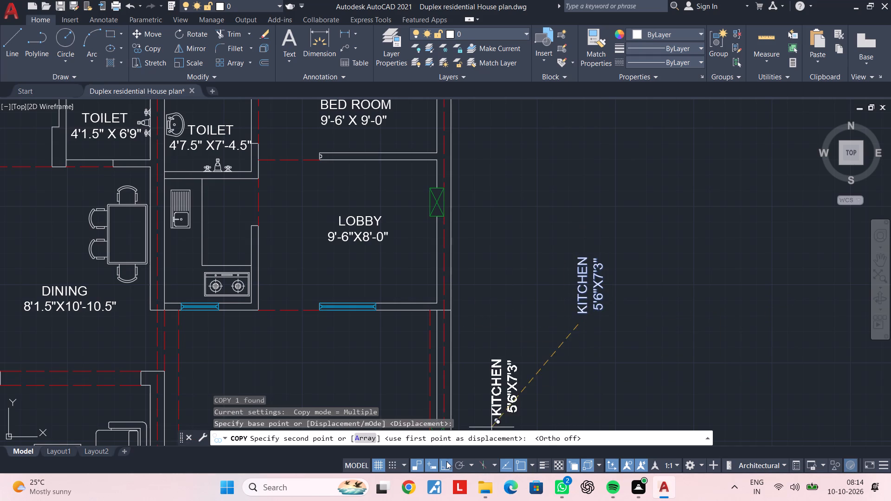
scroll(297, 275, down, 1)
middle_drag(297, 275, 525, 336)
scroll(481, 322, up, 1)
middle_drag(463, 323, 474, 303)
scroll(473, 304, up, 3)
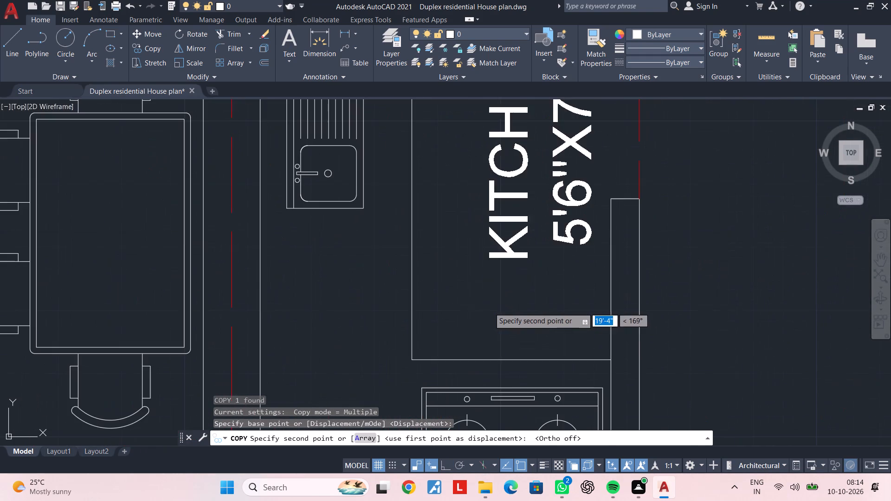
scroll(471, 345, down, 1)
middle_drag(471, 346, 471, 351)
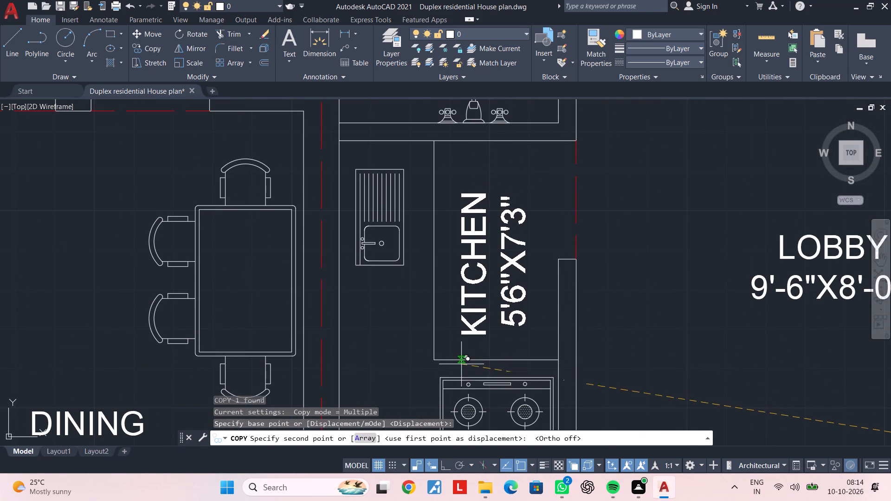
click(461, 364)
key(Escape)
key(Escape)
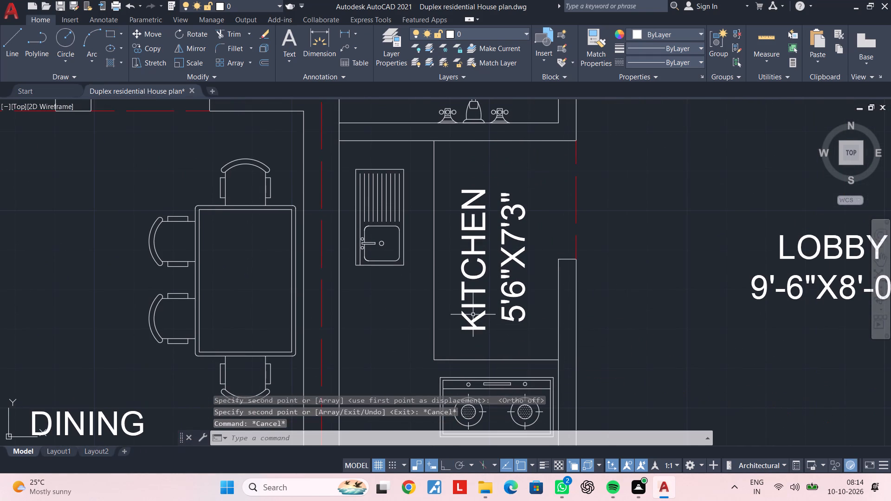
key(Escape)
Replace the size in the east kitchen's vertical label with 6'7.5"X4'-7.5", reducing its leading spaces.
double_click(518, 312)
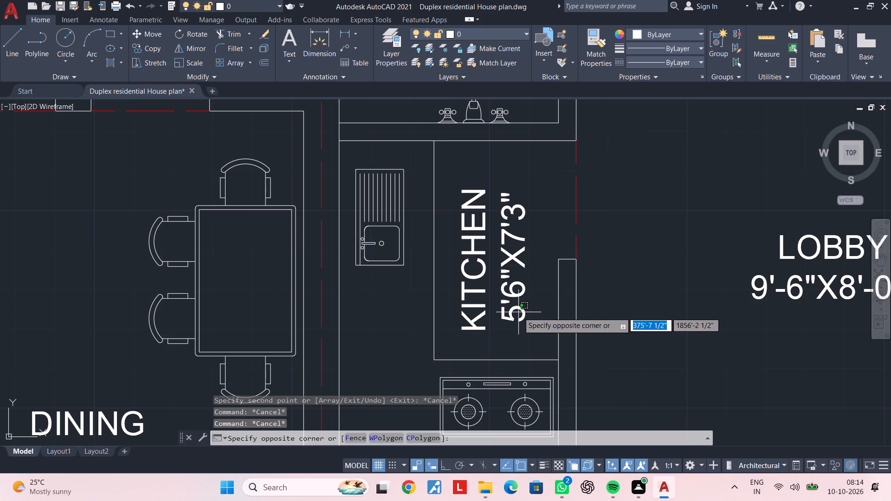
key(Escape)
key(Escape)
key(Escape)
double_click(523, 313)
middle_drag(572, 352, 560, 272)
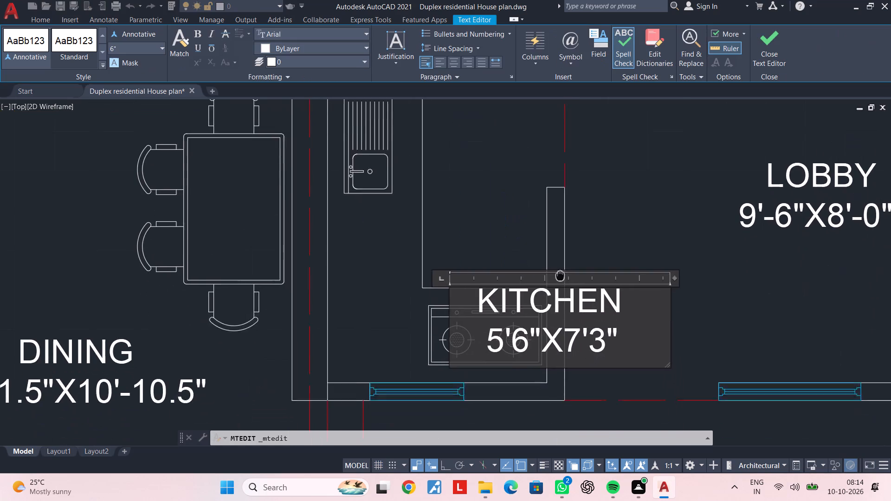
middle_drag(560, 272, 567, 213)
drag(641, 272, 498, 277)
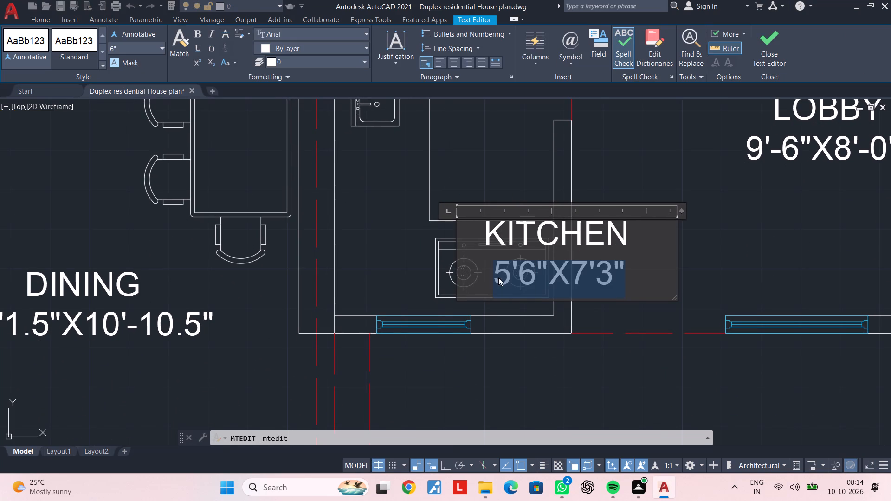
key(BackSpace)
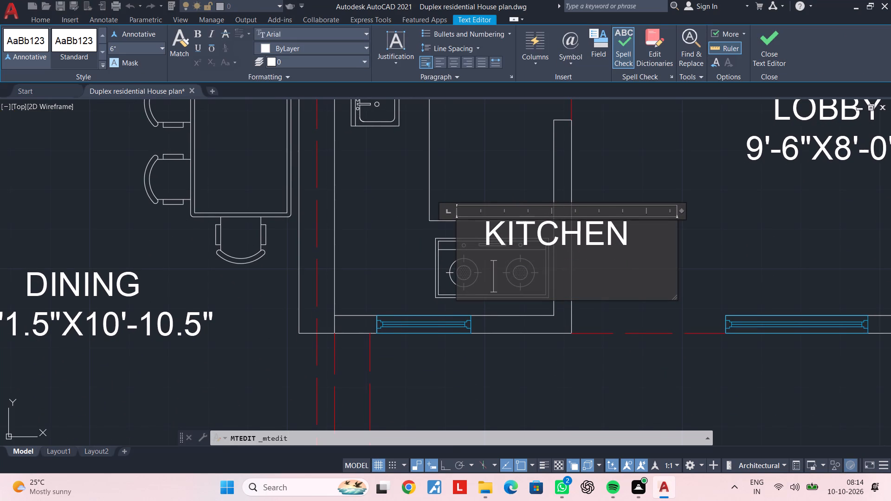
text(6')
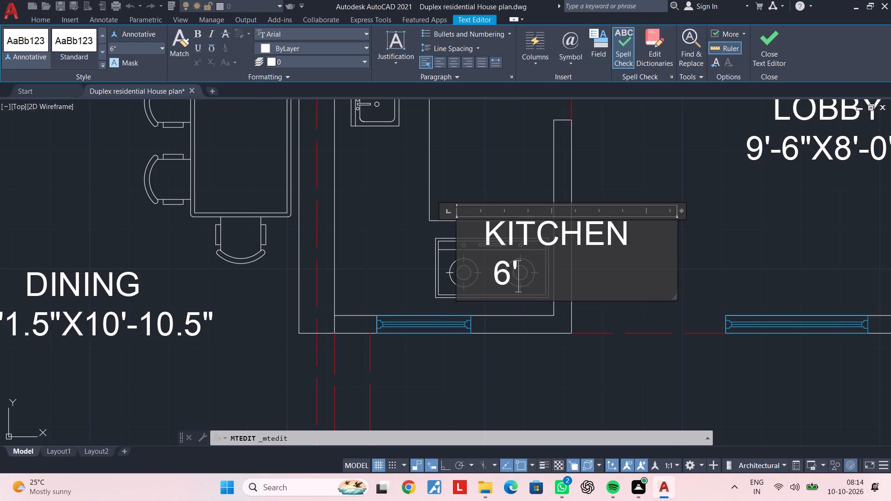
key(BackSpace)
key(BackSpace)
key(BackSpace)
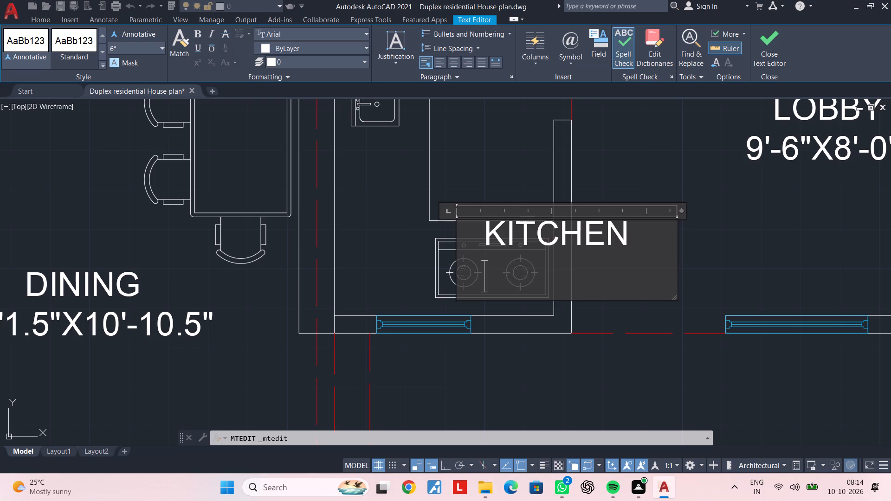
key(BackSpace)
text(6'7.5"X)
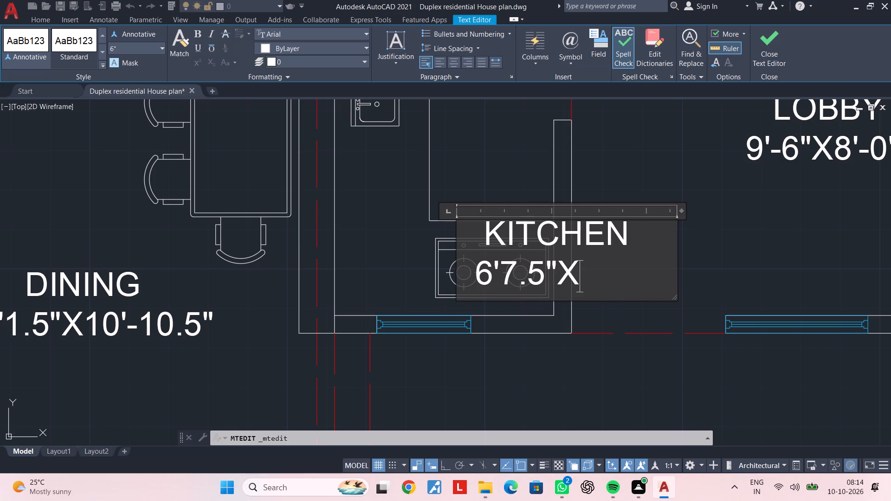
key(4)
key(apostrophe)
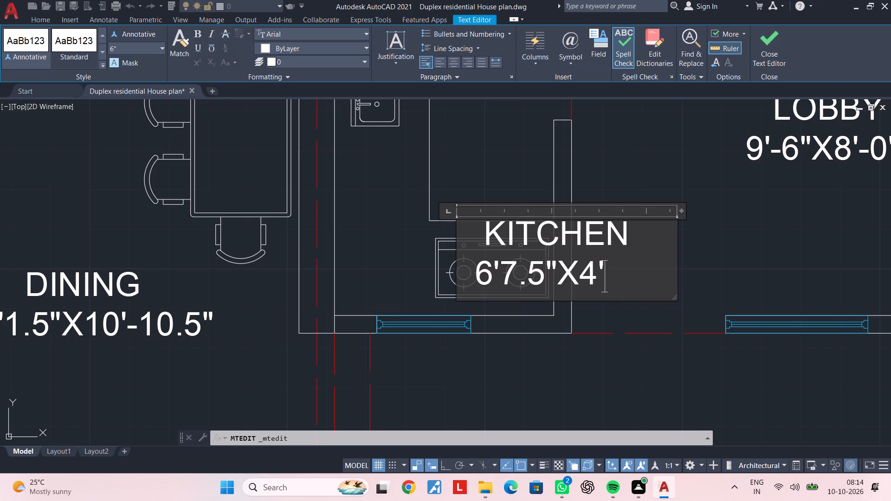
key(minus)
text(7.5")
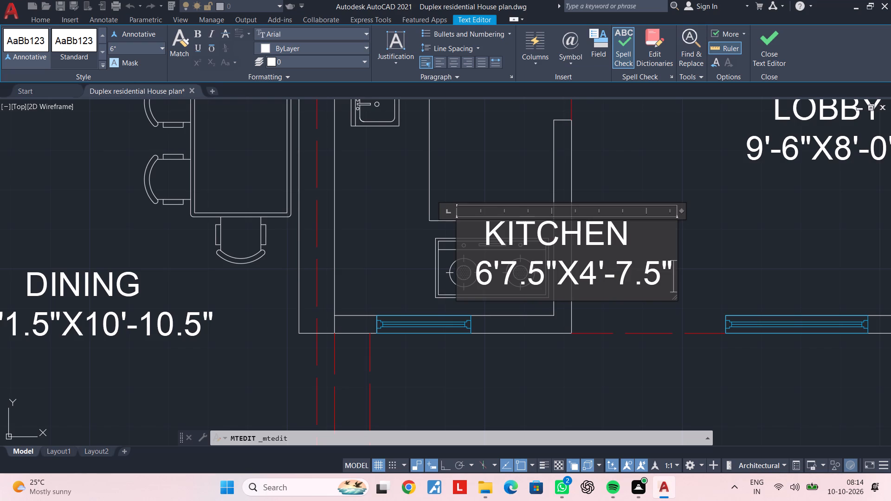
Remove the remaining leading spaces from the size line of the east kitchen's label to centre it under the name.
click(471, 270)
key(BackSpace)
key(BackSpace)
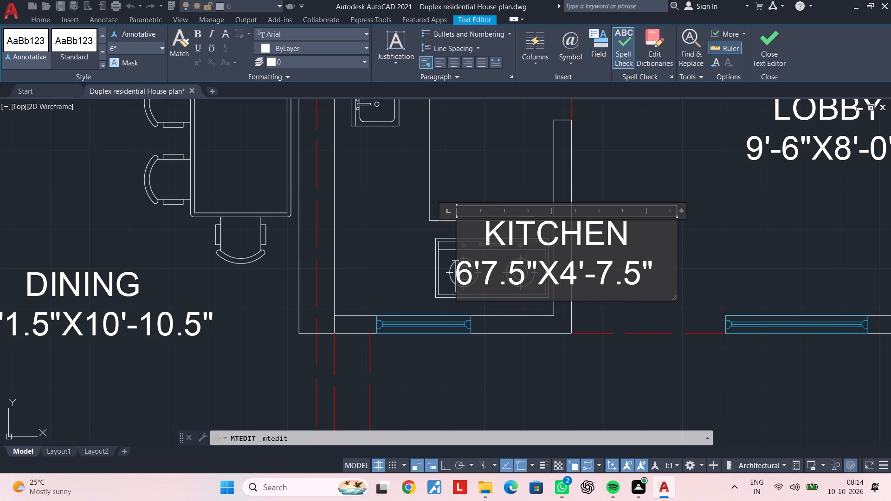
click(742, 216)
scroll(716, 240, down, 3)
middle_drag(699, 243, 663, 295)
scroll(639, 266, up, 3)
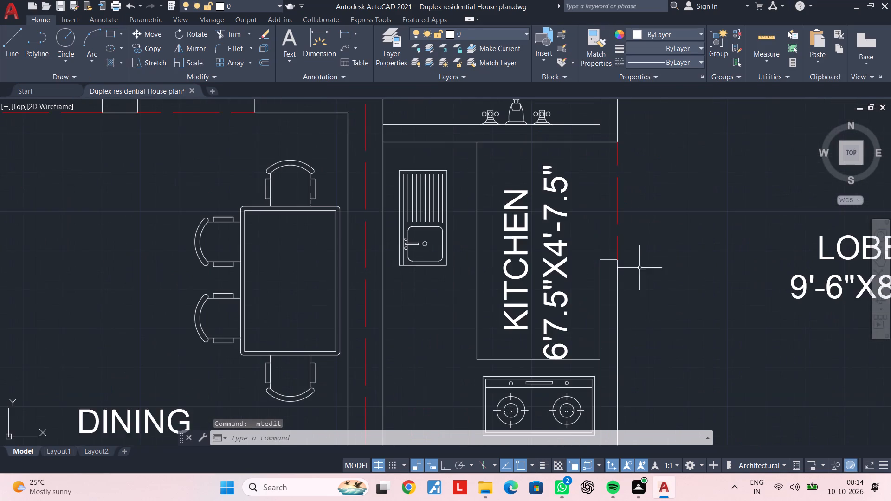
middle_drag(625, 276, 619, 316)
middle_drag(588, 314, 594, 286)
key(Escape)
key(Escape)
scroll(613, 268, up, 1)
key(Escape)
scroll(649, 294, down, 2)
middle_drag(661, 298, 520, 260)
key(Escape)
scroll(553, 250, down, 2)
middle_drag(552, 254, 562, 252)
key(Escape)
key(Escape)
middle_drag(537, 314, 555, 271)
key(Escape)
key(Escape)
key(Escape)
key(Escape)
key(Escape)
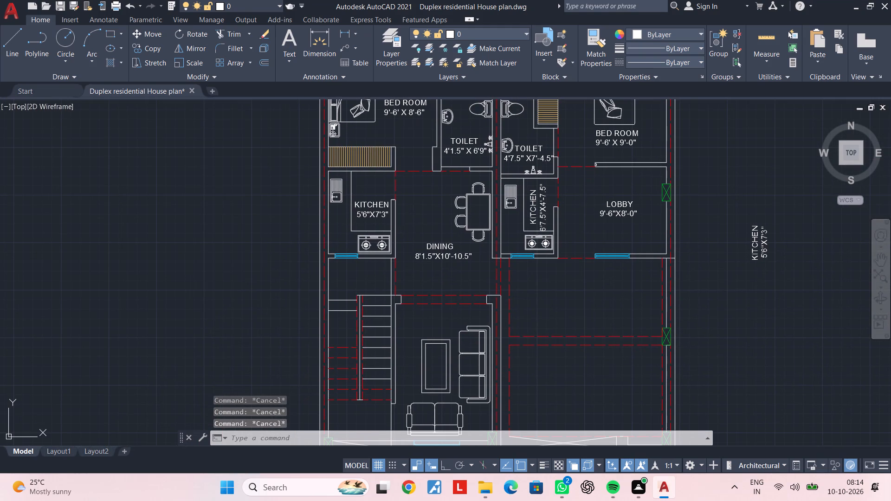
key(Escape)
Copy the DINING label into the room south of the dining area, above the coffee table.
middle_drag(579, 311, 599, 272)
key(Escape)
key(Escape)
middle_drag(583, 287, 590, 252)
key(Escape)
key(Escape)
key(Escape)
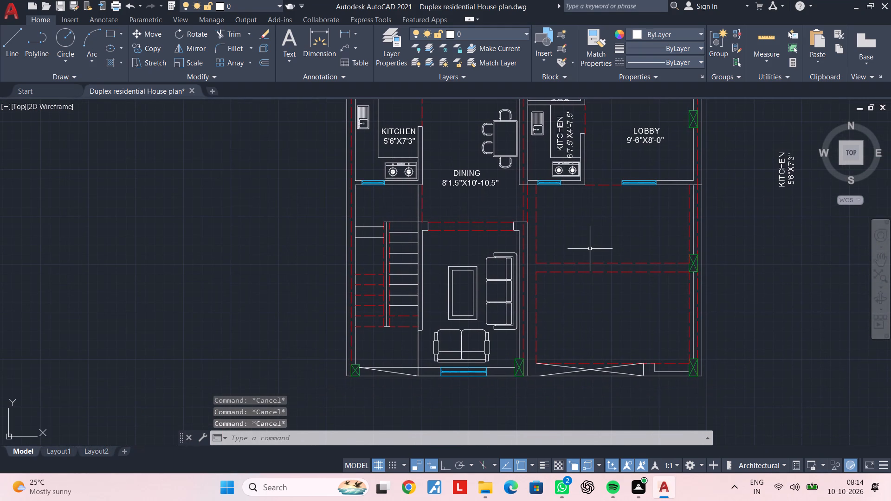
key(Escape)
click(472, 183)
text(CO)
key(space)
click(472, 182)
scroll(463, 252, up, 2)
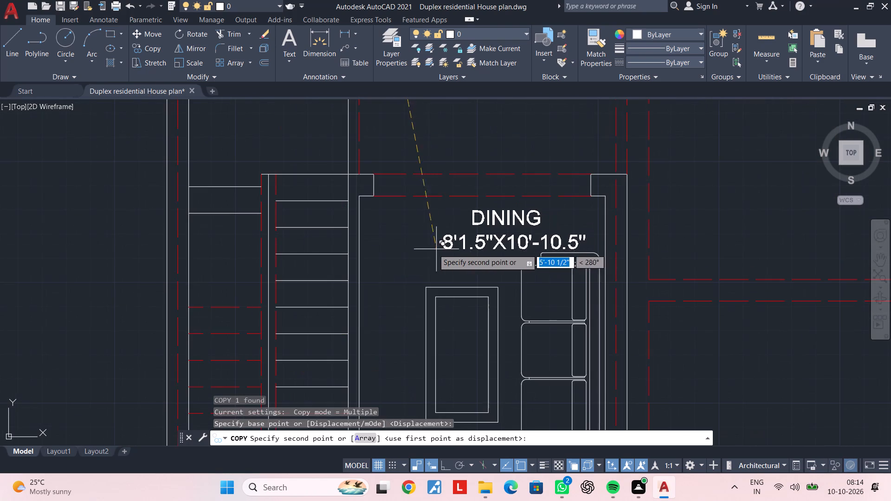
click(372, 252)
key(Escape)
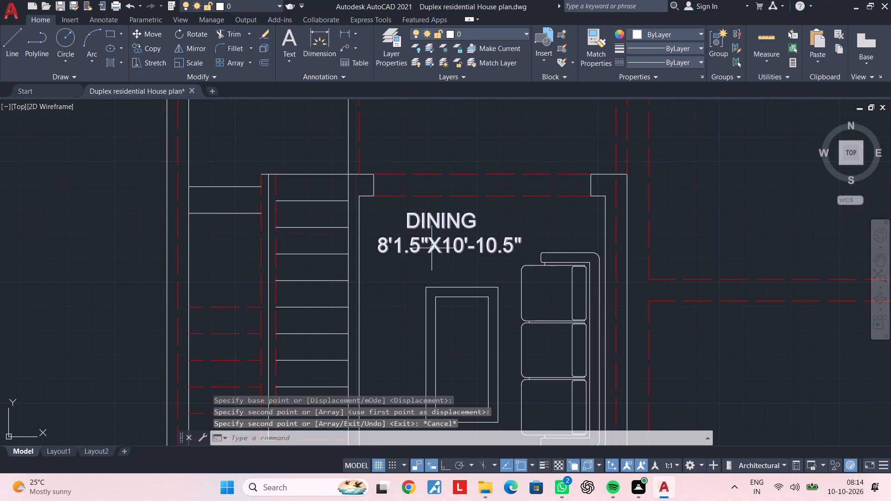
Replace the text of the label copied above the coffee table with the room name DRAWING, indented with leading spaces.
double_click(431, 247)
scroll(467, 232, up, 1)
drag(491, 201, 403, 216)
key(Escape)
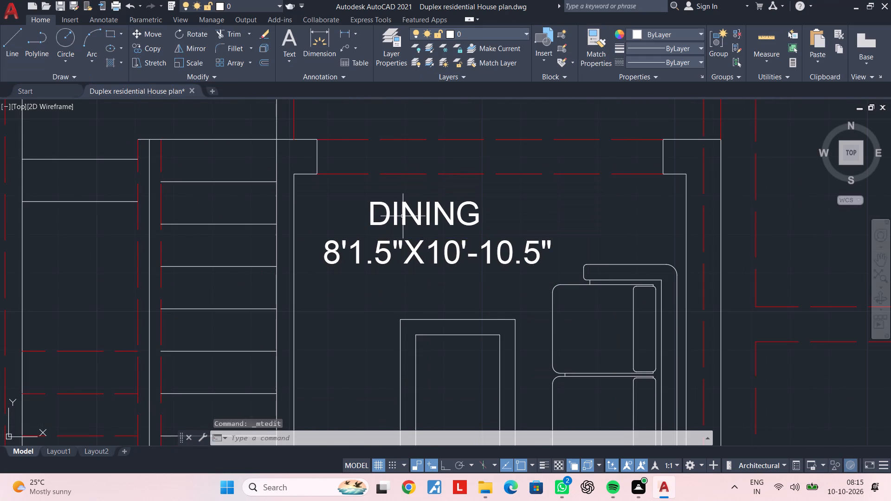
key(Escape)
key(Escape)
key(Escape)
double_click(538, 250)
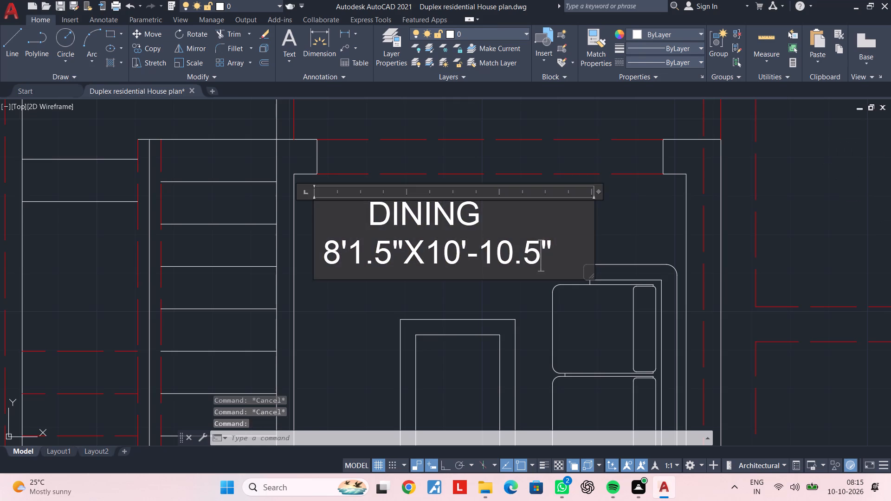
drag(563, 248, 333, 227)
key(BackSpace)
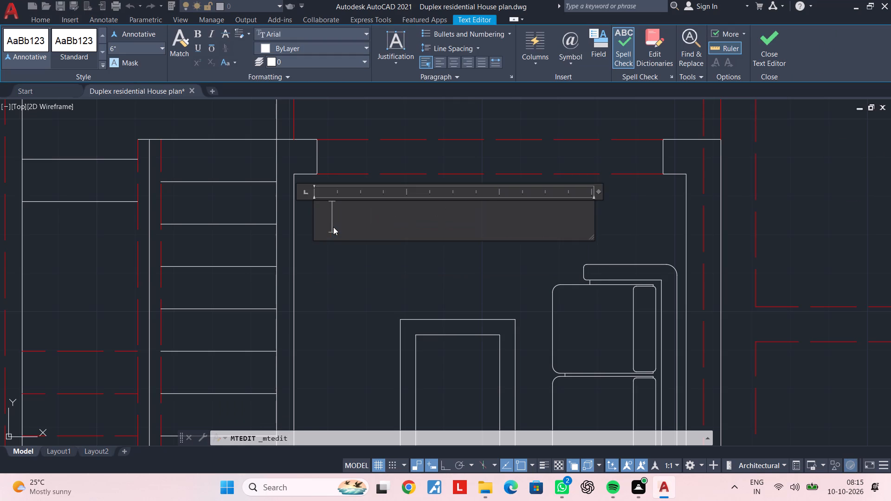
key(space)
key(space)
key(space)
text(DRAWING)
key(Return)
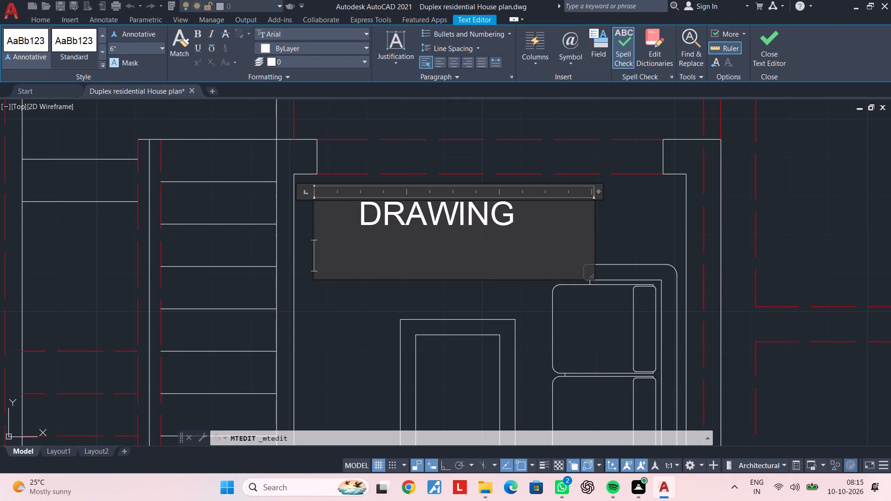
Add the size 8'-3'X12'-0" as the second line of the DRAWING label, indented with leading spaces to align under the name.
key(space)
key(space)
text(8'-3'X)
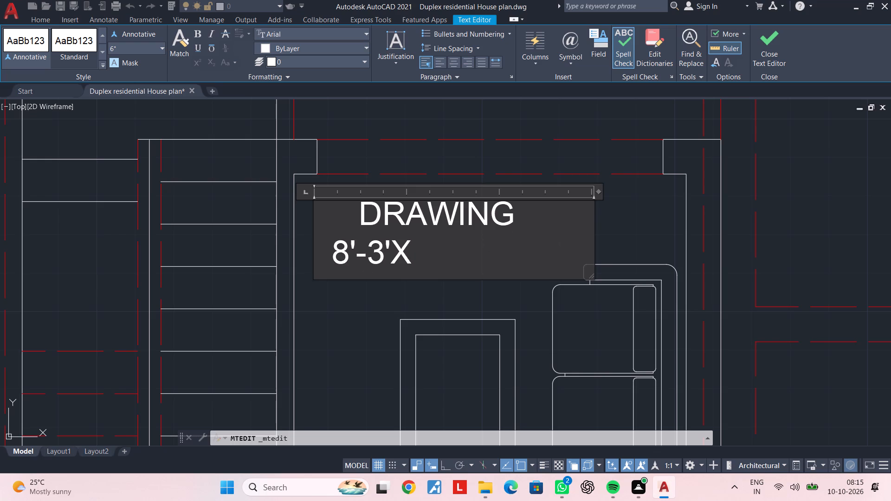
text(12'-0")
click(328, 250)
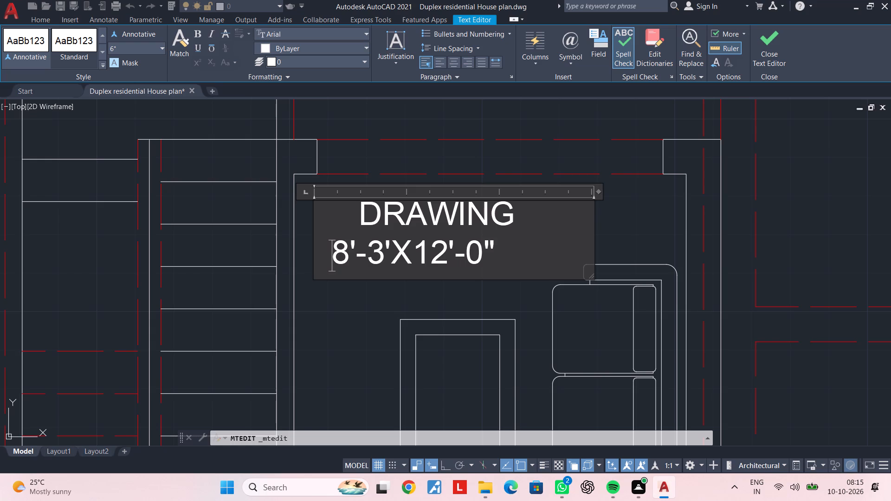
key(space)
key(space)
key(space)
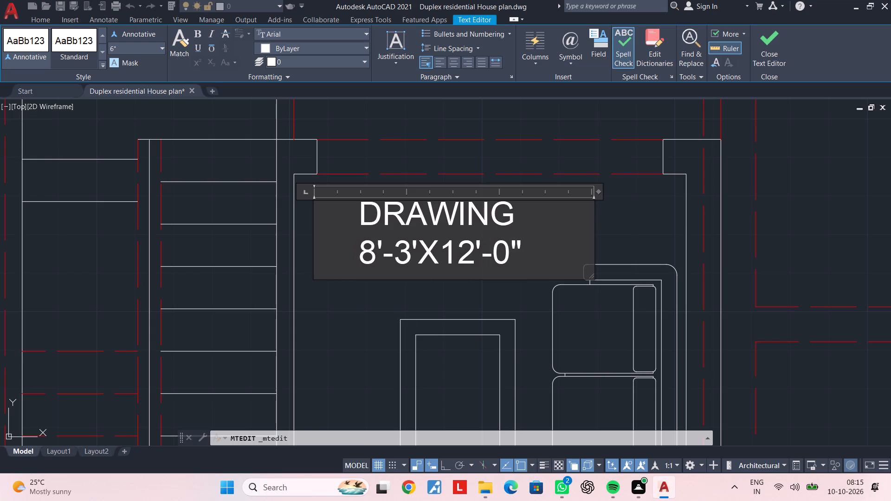
click(349, 216)
click(332, 312)
Copy the DRAWING label into the empty southeast room, below the dashed beam lines.
scroll(344, 310, down, 1)
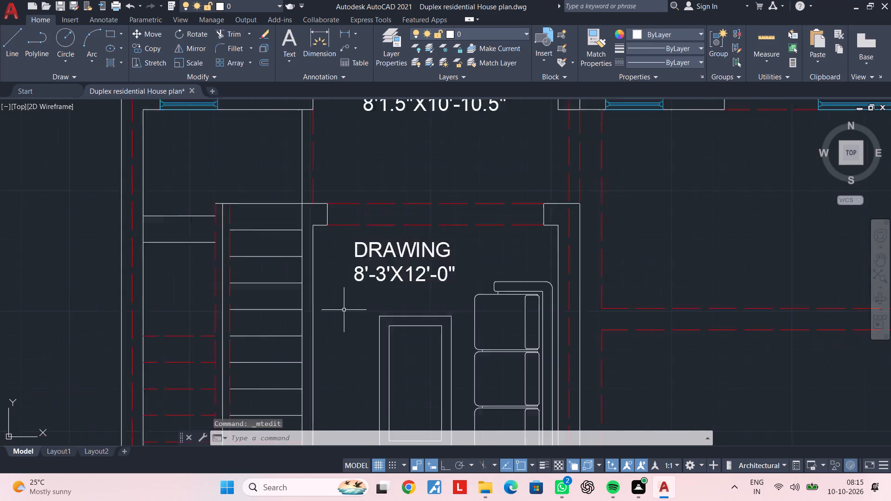
scroll(344, 310, down, 2)
middle_drag(349, 310, 403, 284)
key(Escape)
key(Escape)
key(Escape)
key(Escape)
key(Escape)
key(Escape)
key(Escape)
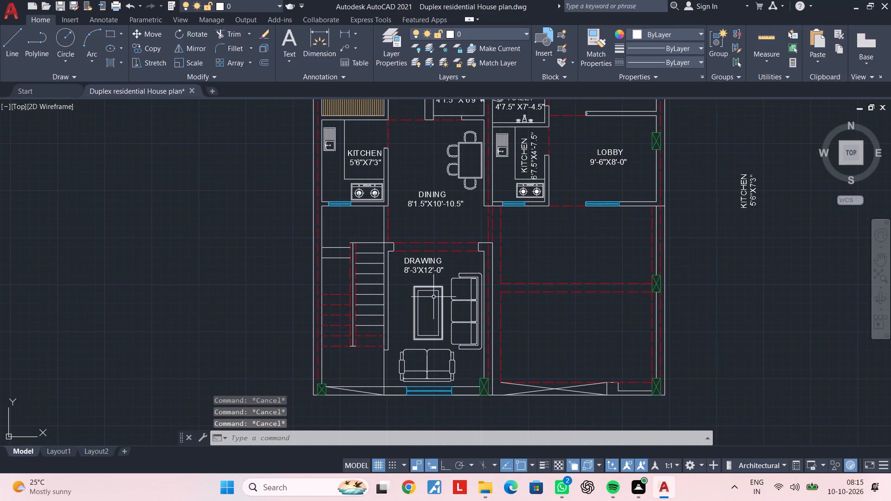
middle_drag(434, 298, 443, 273)
key(Escape)
key(Escape)
middle_drag(426, 275, 473, 271)
key(Escape)
key(Escape)
key(Escape)
key(Escape)
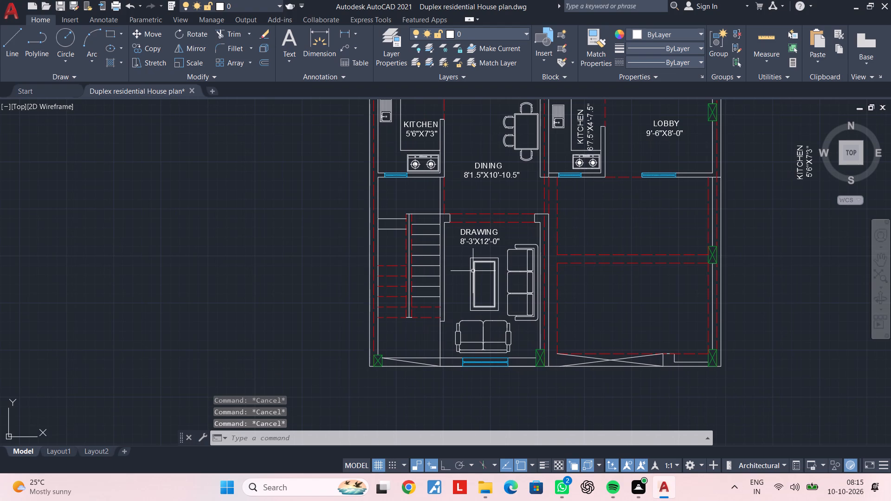
key(Escape)
key(Escape)
key(Escape)
key(Escape)
key(Escape)
middle_drag(542, 266, 390, 266)
key(Escape)
click(336, 232)
text(CO)
key(space)
click(336, 232)
middle_click(520, 294)
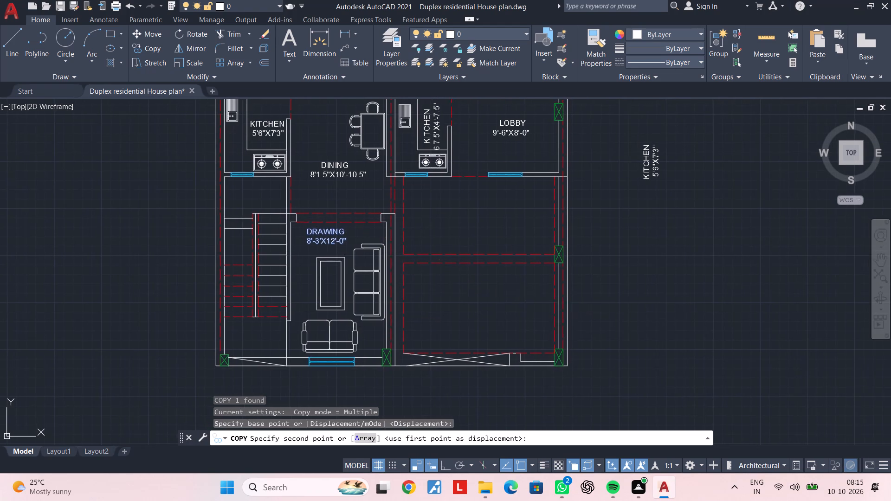
scroll(523, 291, up, 1)
click(526, 285)
key(Escape)
key(Escape)
Replace the southeast room label's text with PARKING and start its size line with 14'.
double_click(475, 308)
scroll(475, 308, up, 2)
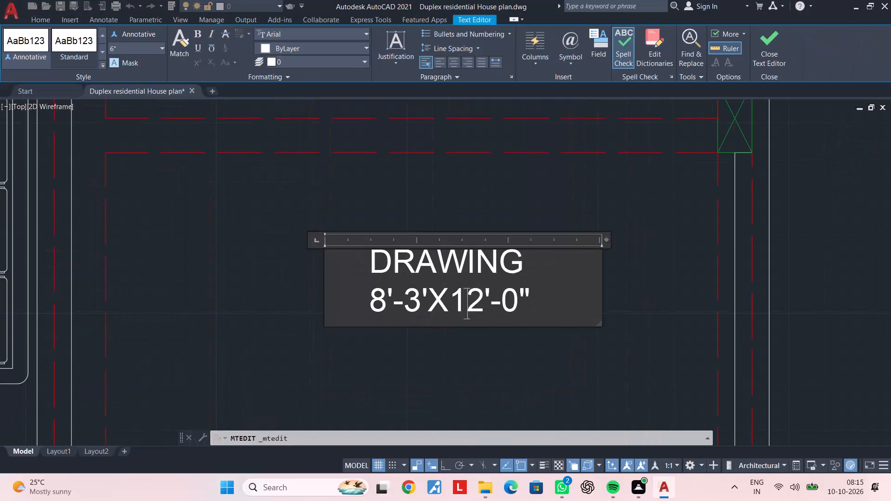
drag(547, 294, 371, 258)
key(BackSpace)
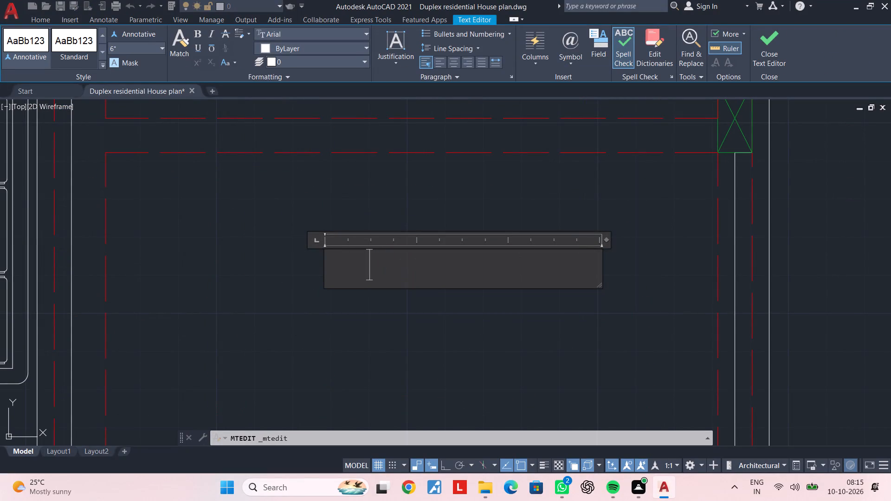
text(PARK9I)
key(BackSpace)
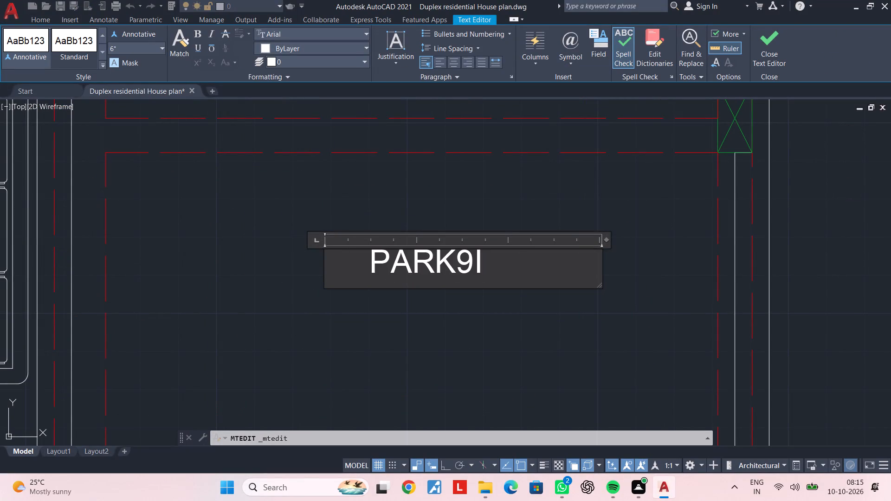
key(BackSpace)
text(ING)
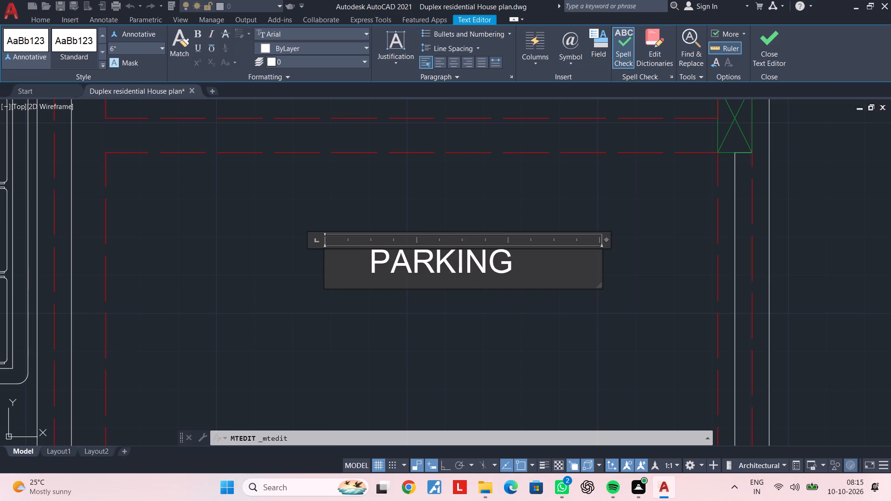
key(Return)
key(space)
text(14')
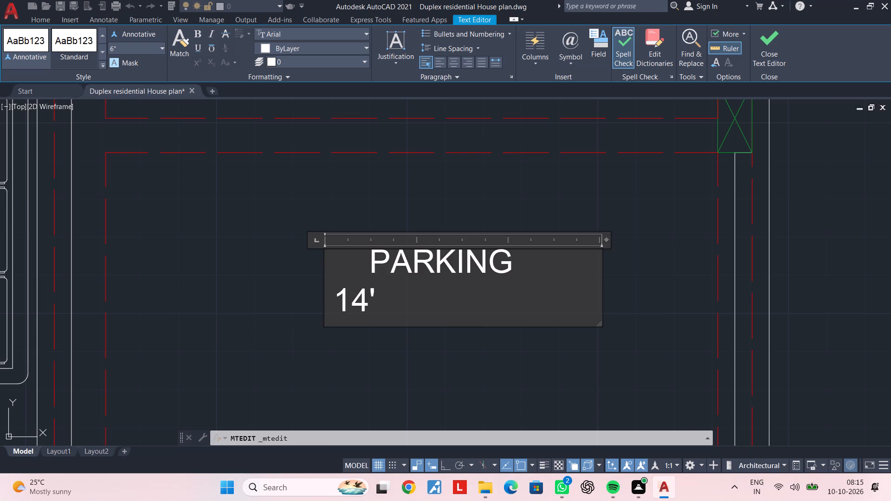
key(Escape)
click(419, 328)
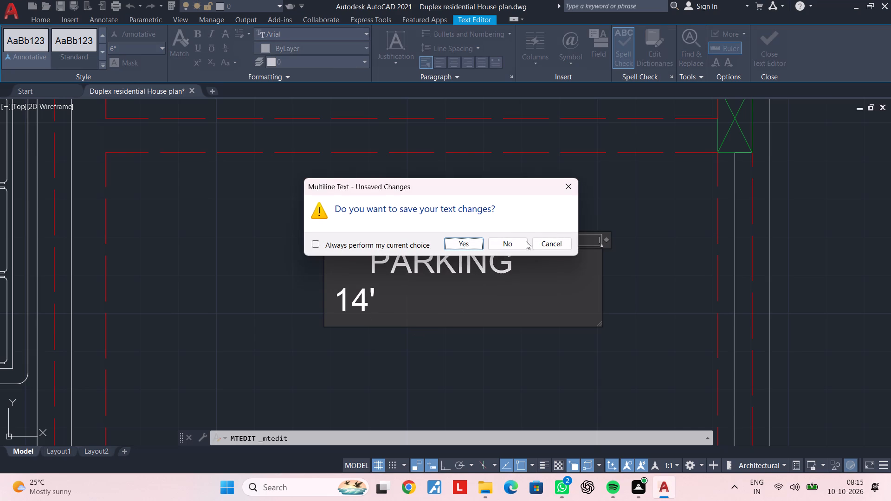
click(570, 191)
click(542, 342)
Measure the parking area's width between its west and east walls with a linear dimension, without placing it.
scroll(521, 336, down, 3)
middle_drag(521, 336, 482, 310)
key(Escape)
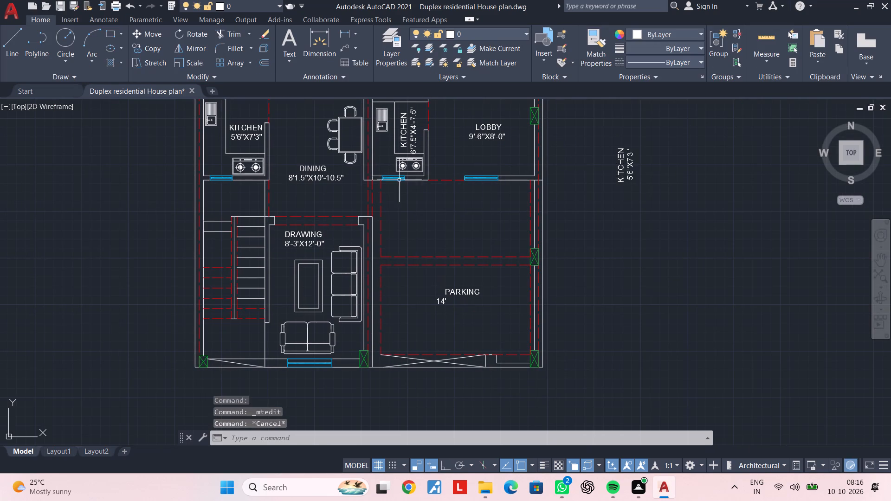
key(Escape)
click(347, 31)
scroll(371, 286, up, 2)
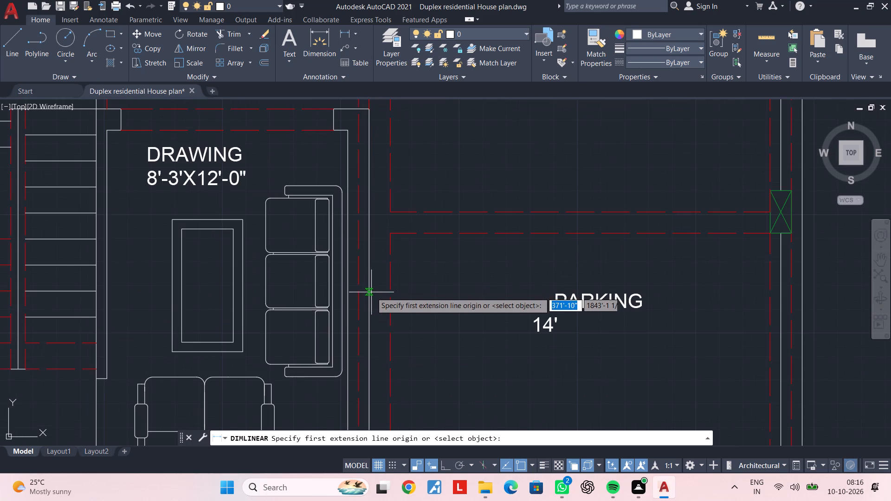
scroll(375, 295, down, 2)
scroll(376, 296, up, 2)
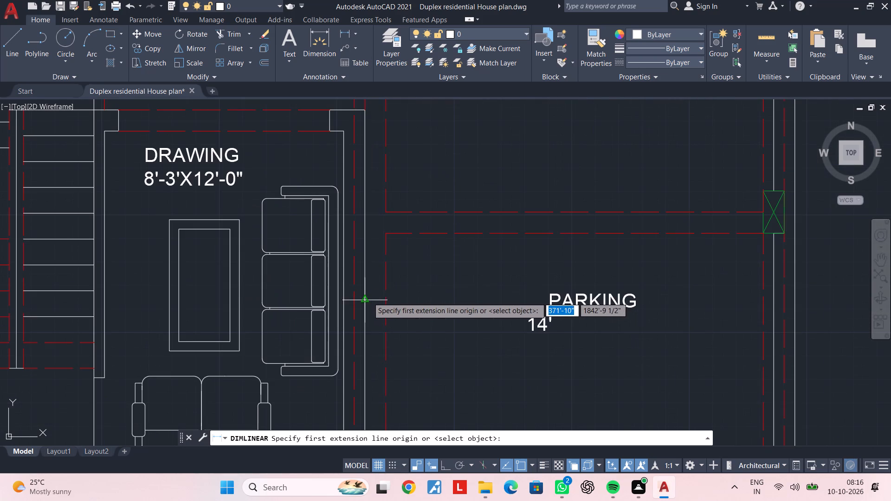
click(365, 297)
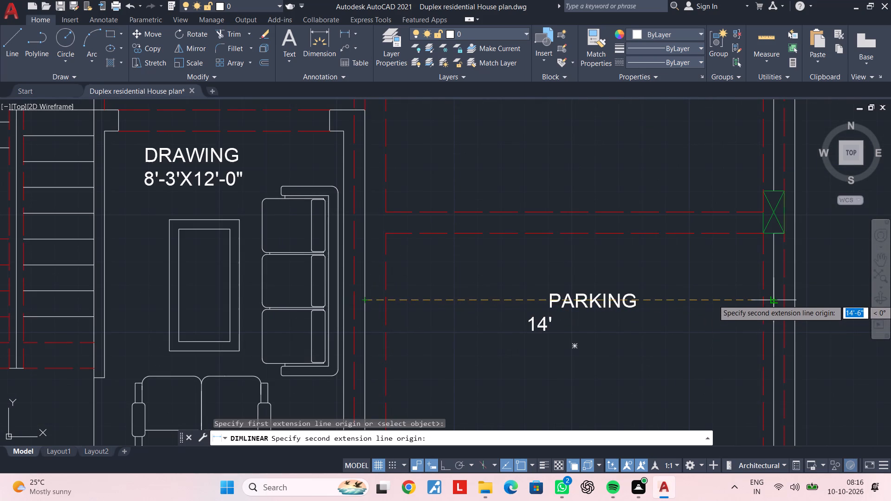
click(775, 300)
key(Escape)
key(Escape)
Complete the PARKING label's size line as 14'-6"X16'-0".
double_click(541, 321)
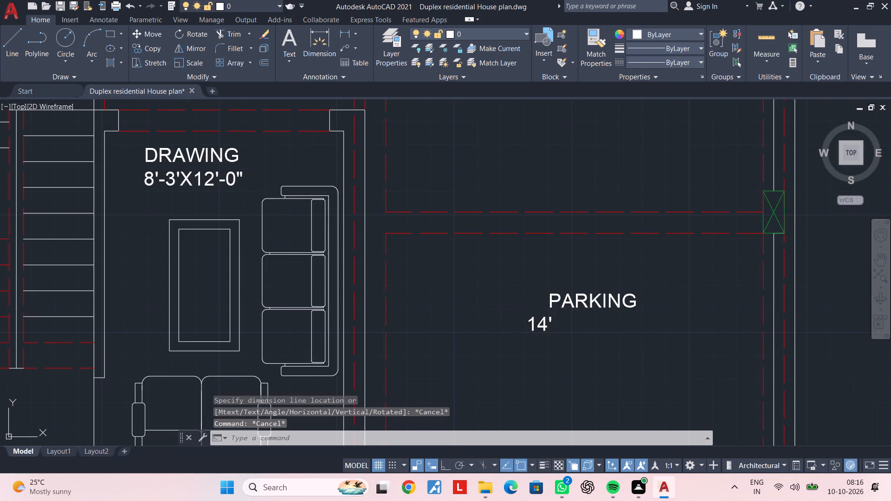
scroll(571, 322, up, 2)
click(515, 327)
text(-6")
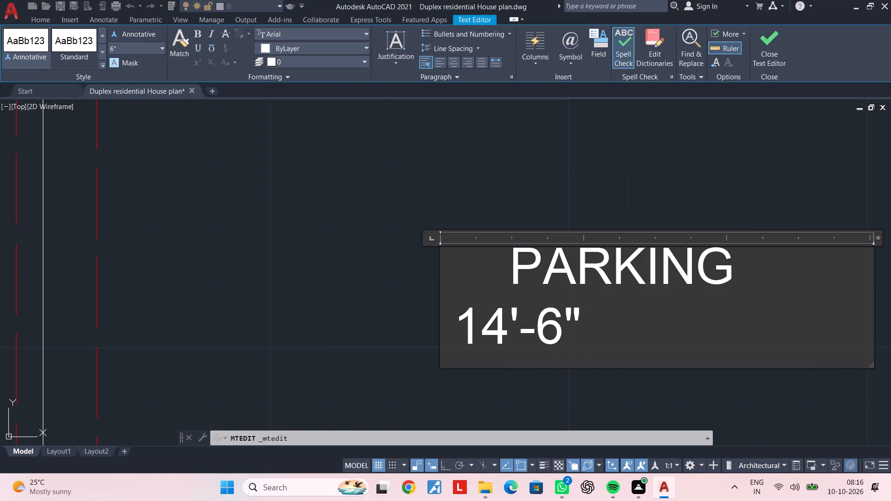
key(x)
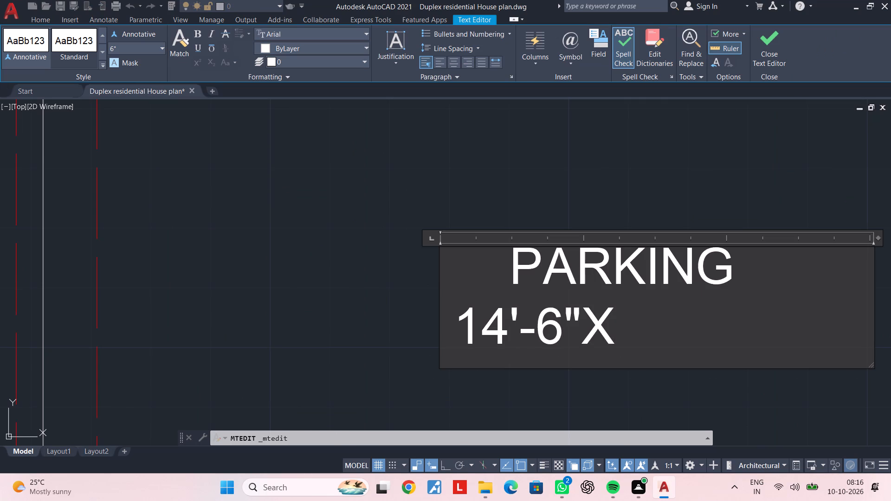
text(16')
text(-0")
click(284, 269)
scroll(393, 264, down, 3)
middle_drag(414, 267, 418, 302)
key(Escape)
key(Escape)
middle_drag(439, 283, 398, 318)
key(Escape)
key(Escape)
Remove two leading spaces before PARKING to centre the name over its size line.
double_click(416, 334)
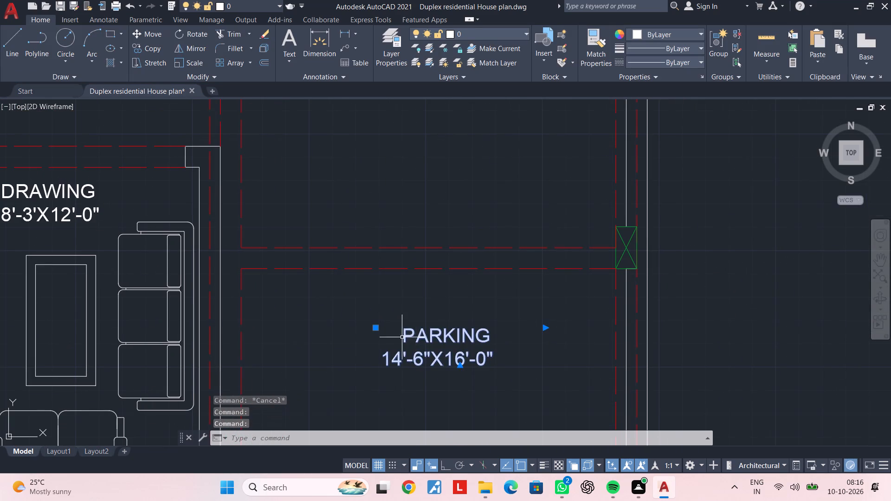
scroll(399, 338, up, 2)
double_click(414, 336)
click(399, 334)
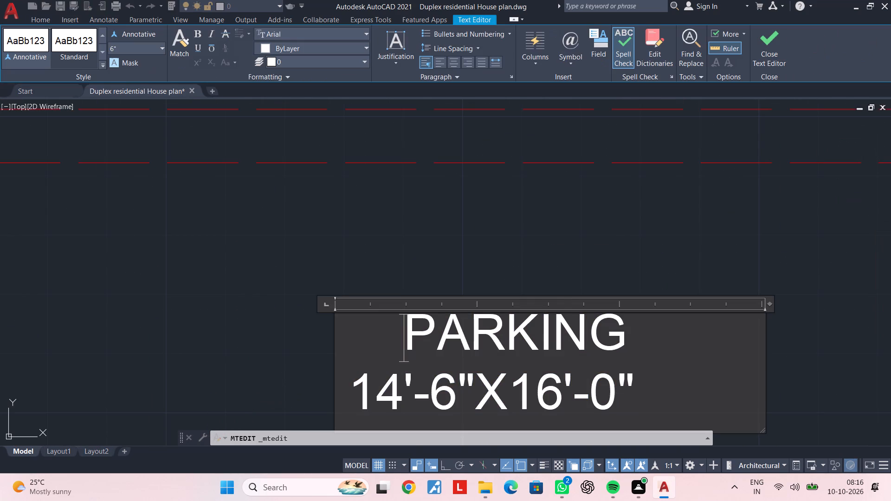
key(BackSpace)
key(BackSpace)
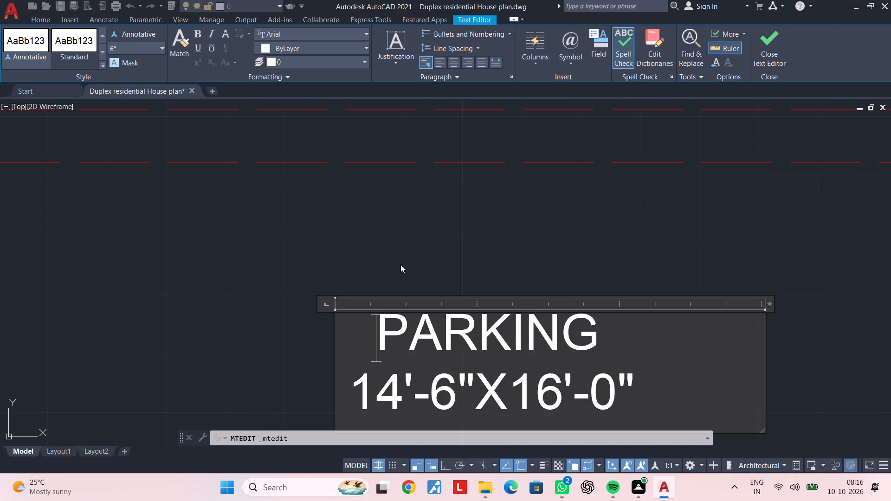
click(401, 249)
key(Escape)
scroll(371, 263, down, 3)
middle_drag(391, 282, 447, 276)
key(Escape)
key(Escape)
key(Escape)
key(Escape)
key(Escape)
key(Escape)
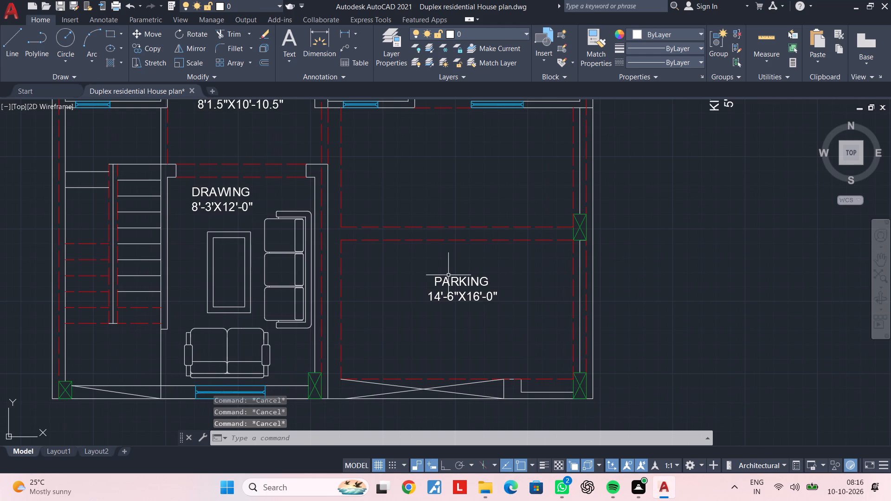
key(Escape)
key(Escape)
Copy the PARKING label to just below the crossed gate opening in the parking area's south wall.
scroll(395, 289, down, 2)
middle_drag(403, 283, 448, 253)
key(Escape)
scroll(458, 262, up, 2)
click(465, 258)
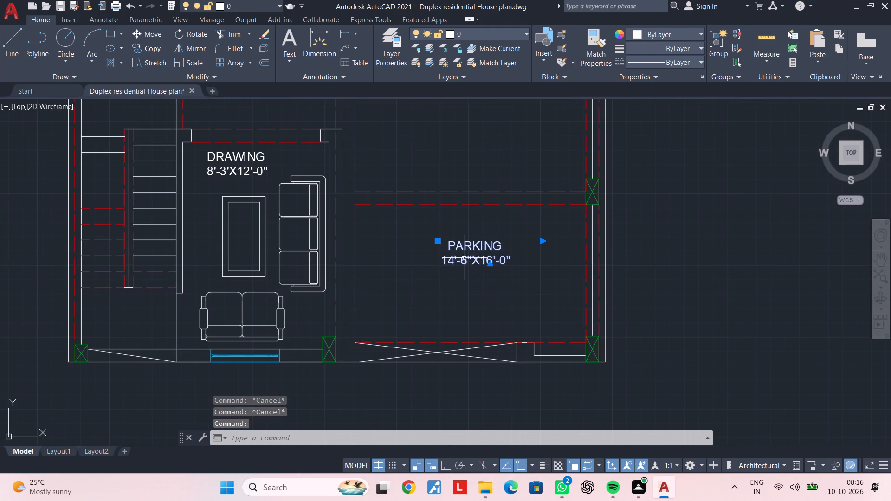
key(c)
text(O)
key(space)
click(481, 256)
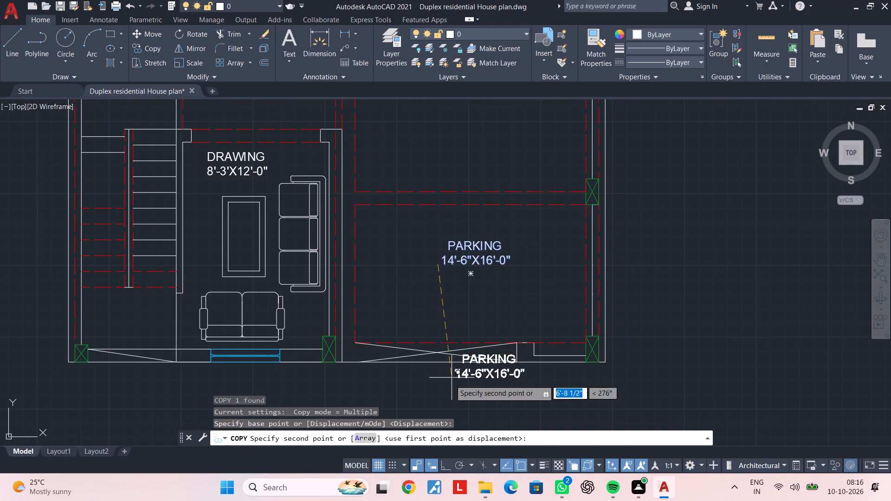
middle_drag(448, 381, 494, 320)
scroll(442, 335, up, 2)
click(444, 329)
key(Escape)
key(Escape)
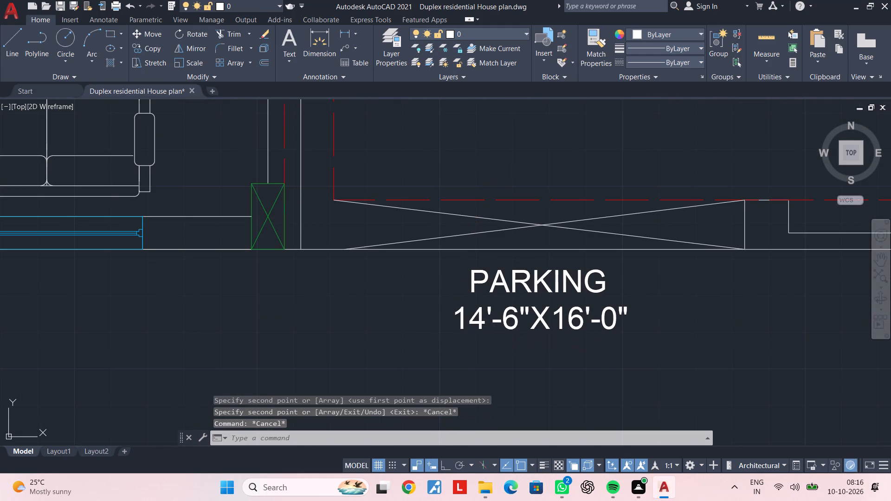
Replace the copied label's name and size with ENTRY, indented by three spaces.
double_click(492, 327)
key(Escape)
double_click(475, 323)
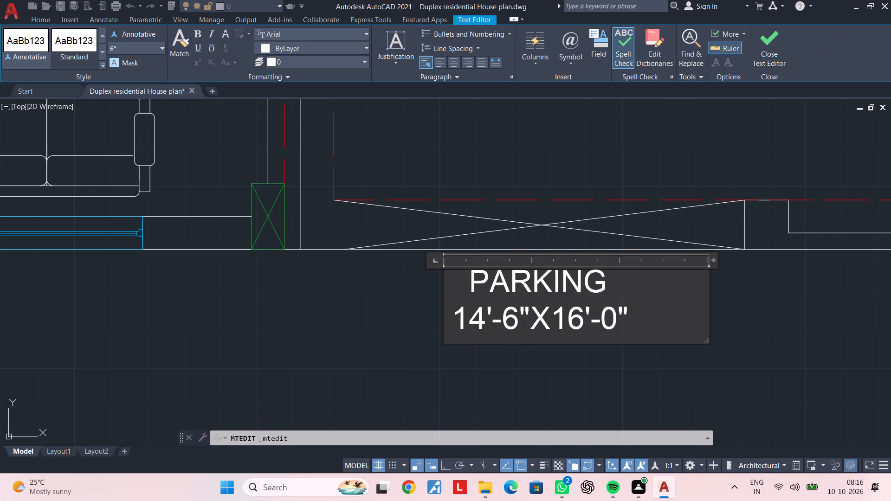
drag(635, 315, 445, 290)
key(BackSpace)
key(space)
key(space)
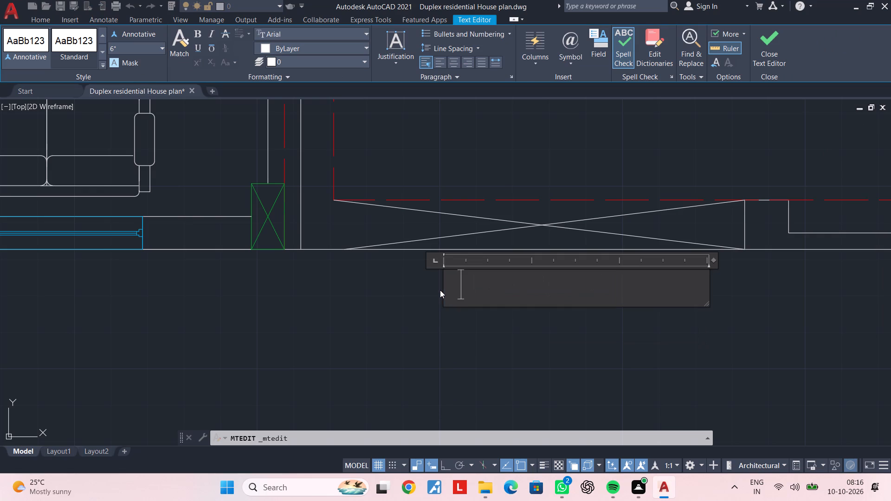
key(space)
text(ENTRY)
click(441, 298)
Copy the ENTRY label to below the southwest entrance opening beside the staircase.
click(529, 287)
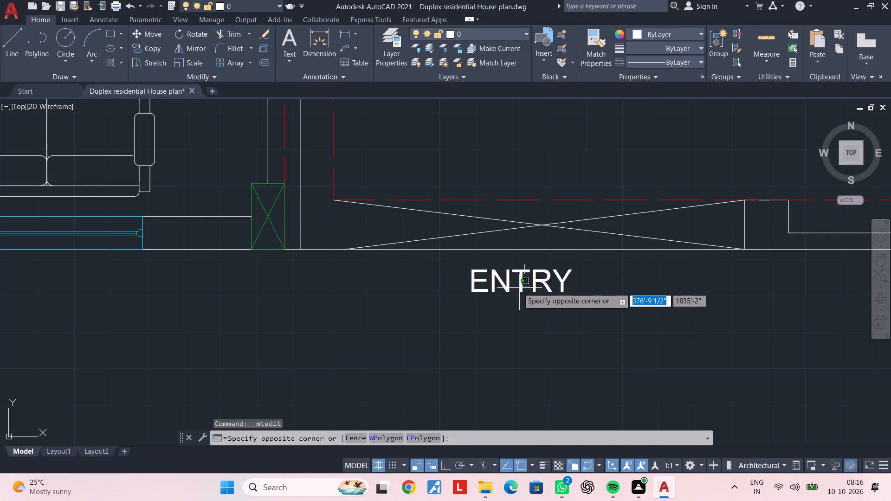
click(513, 288)
key(c)
text(O)
key(space)
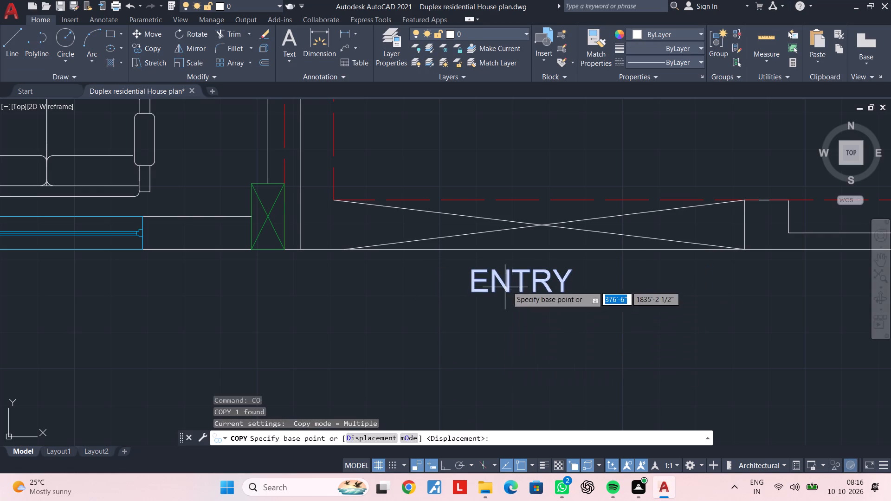
click(519, 280)
middle_drag(291, 283, 721, 280)
middle_drag(333, 286, 537, 288)
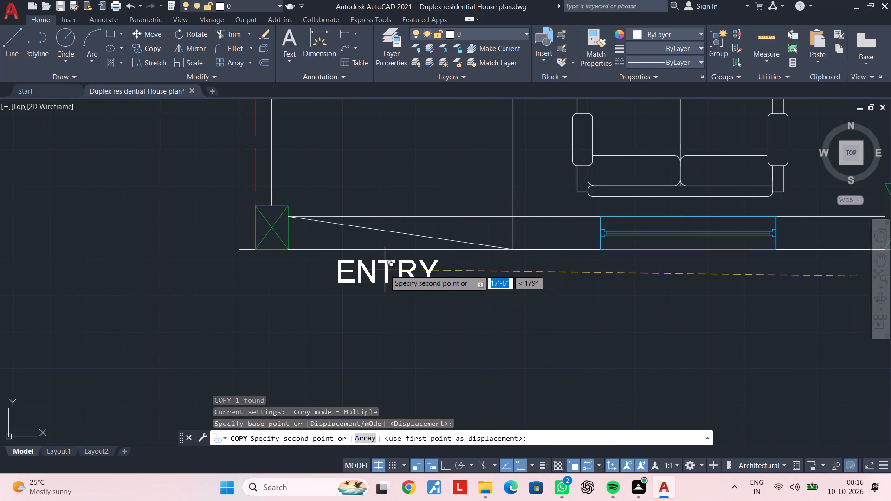
click(384, 270)
key(Escape)
key(Escape)
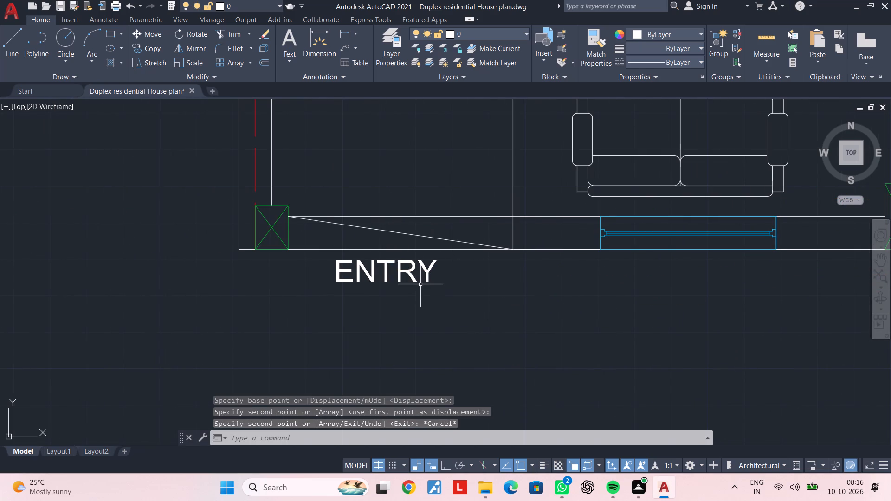
key(Escape)
key(Escape)
key(Escape)
key(Escape)
key(Escape)
Save the drawing with both ENTRY labels in place.
middle_drag(399, 309, 387, 360)
key(Escape)
scroll(401, 338, down, 2)
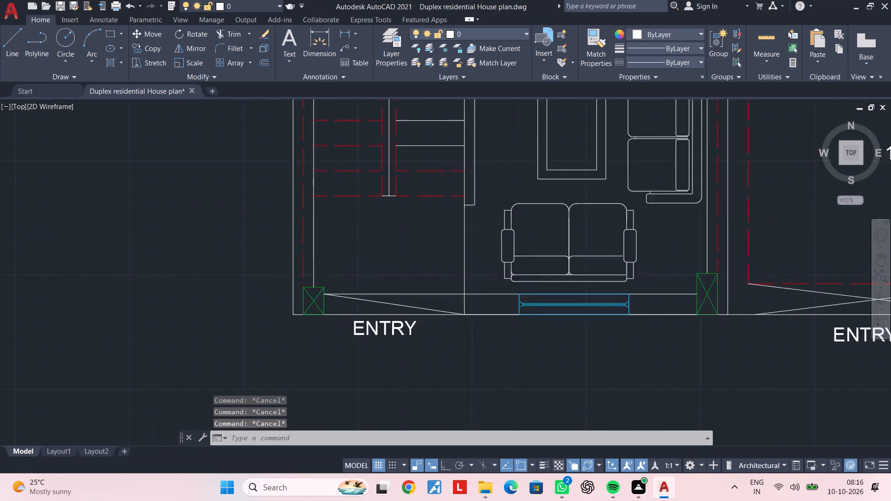
middle_drag(418, 335, 474, 326)
key(Escape)
middle_drag(517, 323, 428, 377)
key(Escape)
middle_drag(529, 303, 491, 333)
key(ctrl+s)
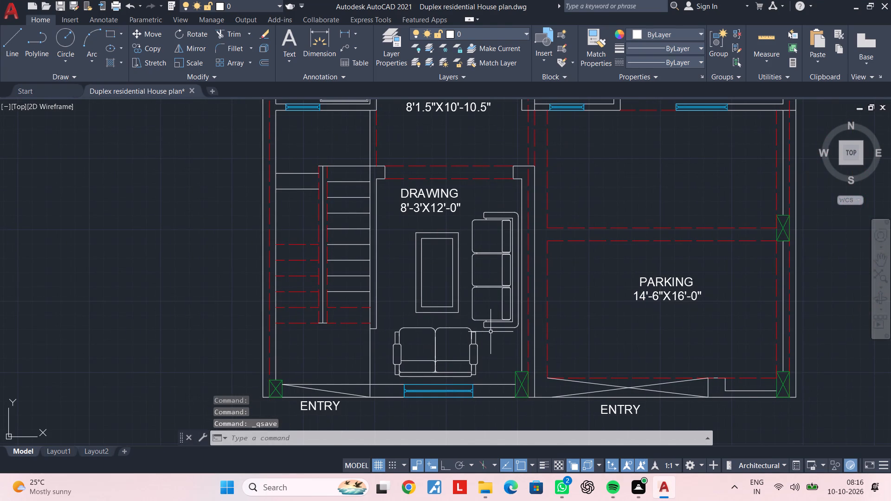
key(ctrl+s)
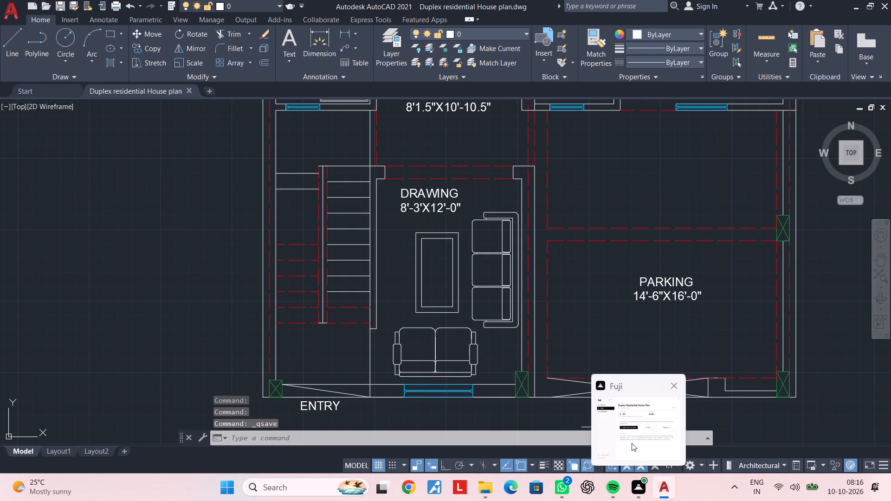
Look over the staircase, drawing, dining, kitchen and toilet areas for openings that still need labels.
key(Escape)
key(Escape)
middle_drag(439, 237, 400, 257)
middle_drag(367, 255, 383, 303)
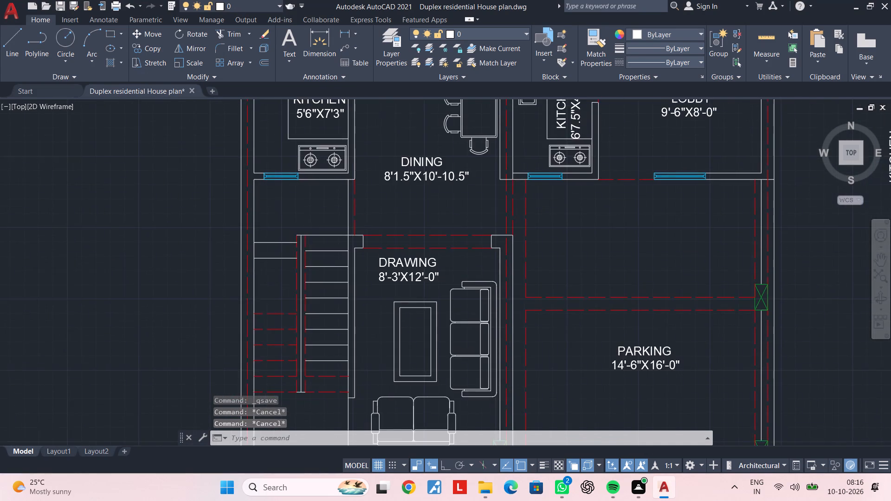
key(Escape)
middle_drag(342, 305, 490, 306)
key(Escape)
key(Escape)
key(Escape)
key(Escape)
key(Escape)
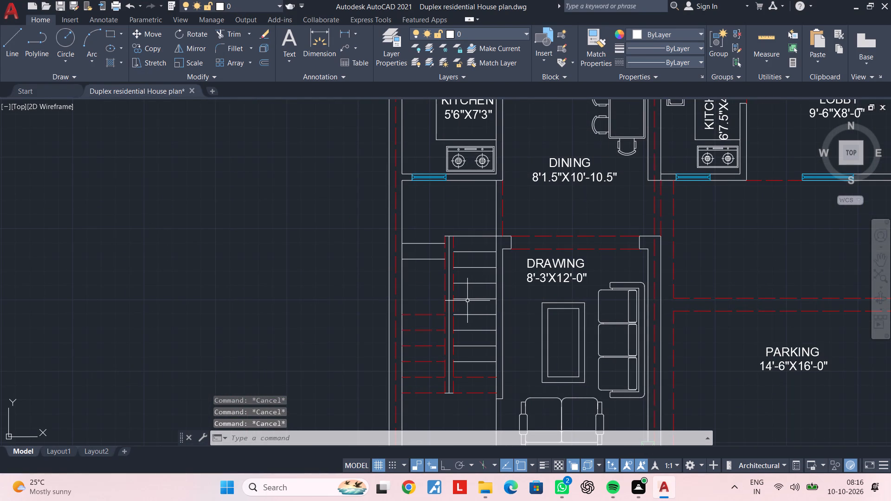
key(Escape)
middle_drag(456, 285, 419, 289)
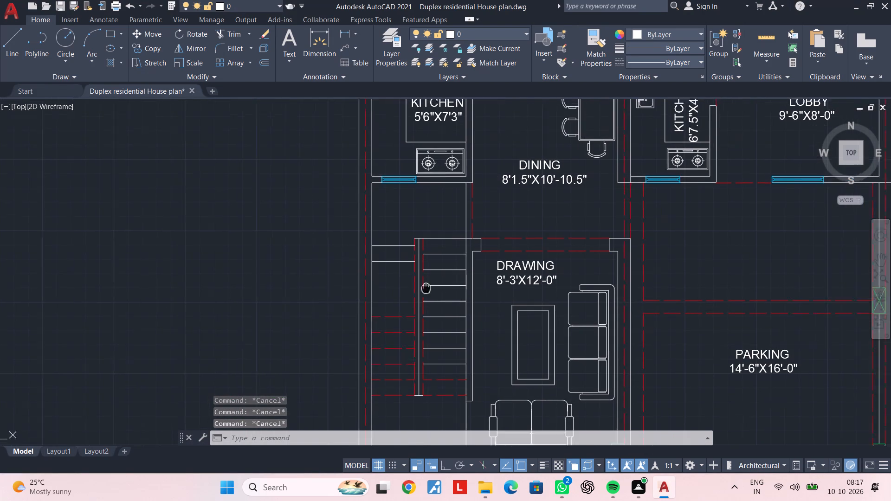
middle_drag(419, 289, 390, 296)
key(Escape)
scroll(487, 221, down, 2)
middle_drag(489, 225, 464, 289)
scroll(461, 230, up, 3)
middle_drag(437, 250, 437, 276)
scroll(442, 299, down, 1)
middle_drag(443, 299, 454, 258)
key(Escape)
middle_drag(458, 269, 458, 260)
key(Escape)
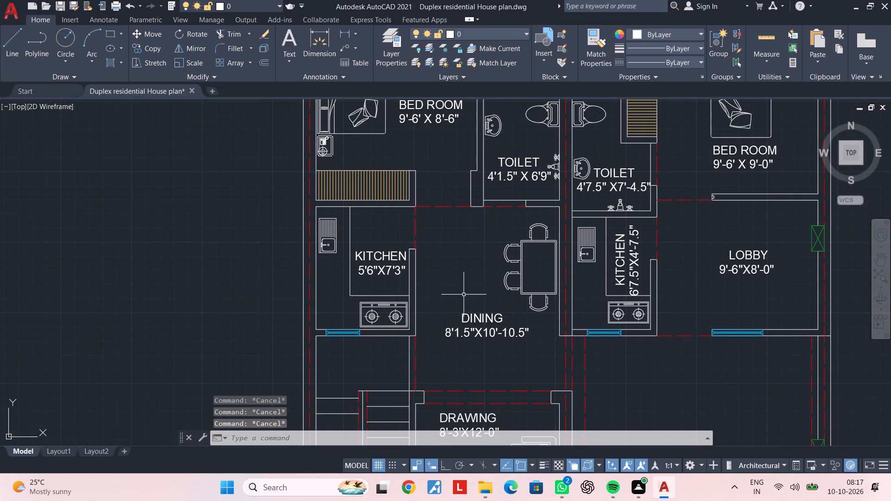
Copy the west TOILET label to just below the bedroom's dashed opening onto the dining area.
middle_drag(473, 264, 447, 327)
key(Escape)
key(Escape)
key(Escape)
scroll(482, 225, up, 1)
click(482, 225)
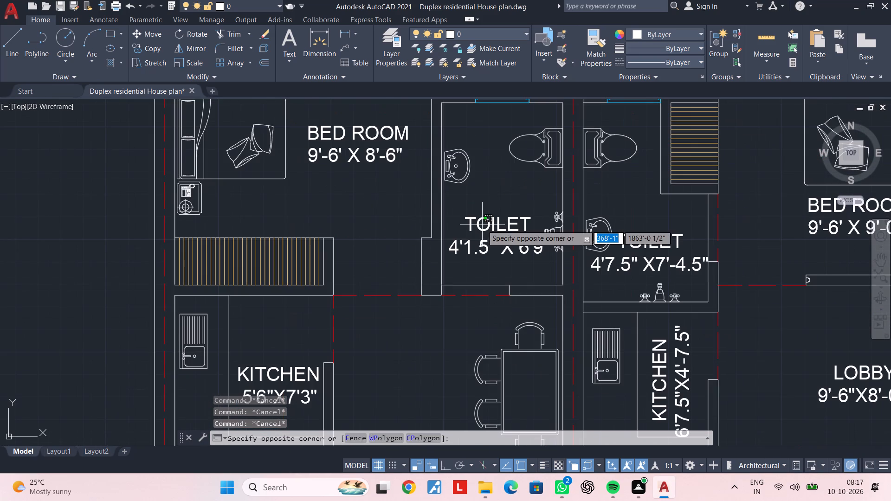
click(482, 226)
click(478, 224)
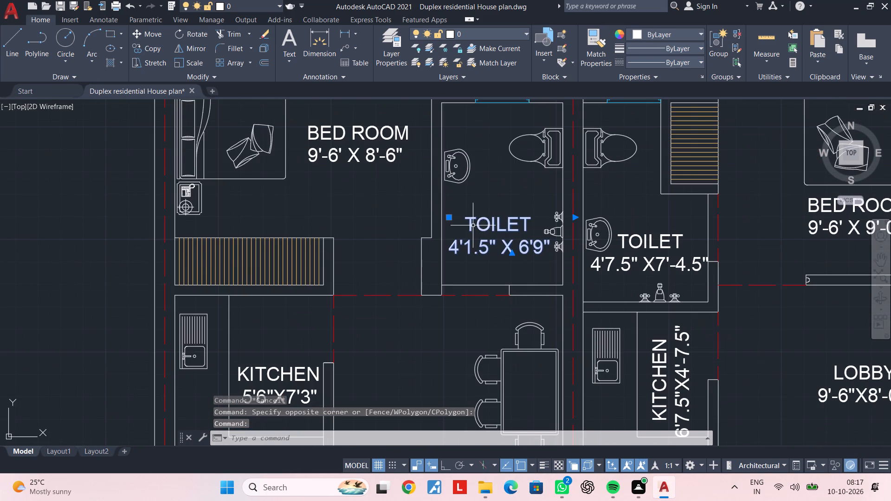
text(CO)
key(space)
click(493, 220)
middle_drag(368, 314, 411, 288)
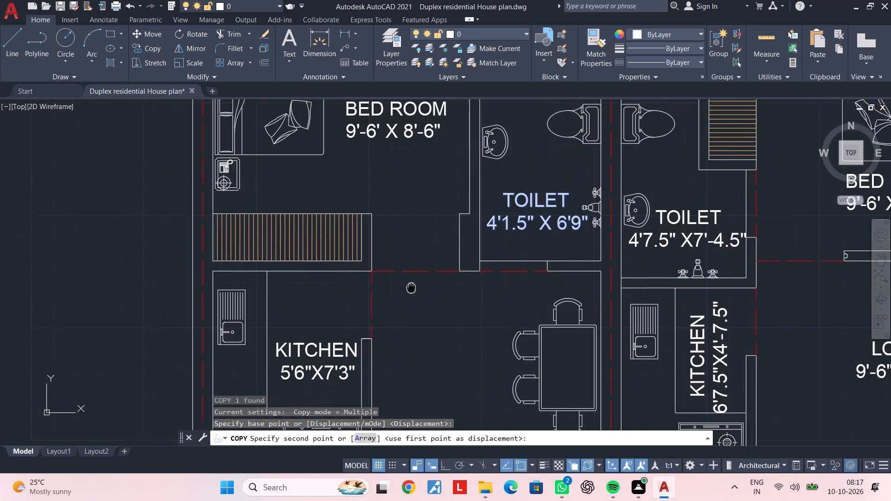
middle_drag(411, 288, 423, 282)
scroll(423, 282, up, 2)
click(362, 257)
key(Escape)
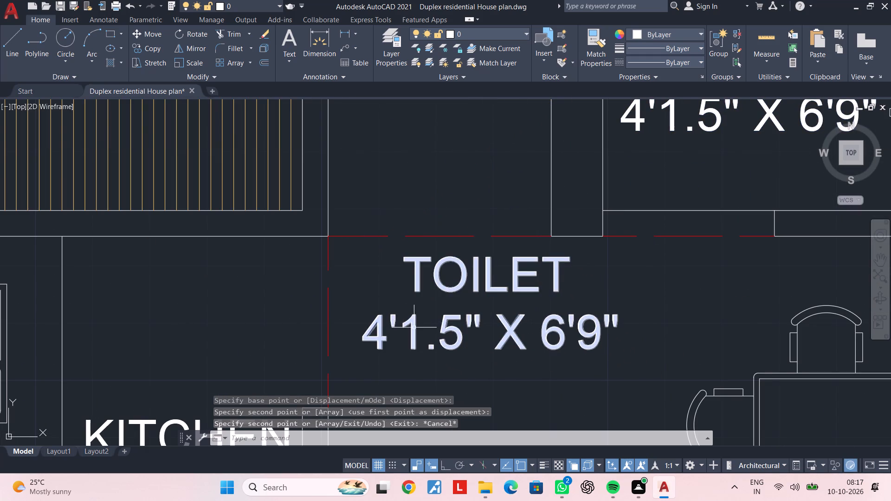
Replace the copied TOILET label's text with the door tag D, indented by three spaces.
double_click(414, 328)
key(Escape)
click(592, 327)
triple_click(587, 332)
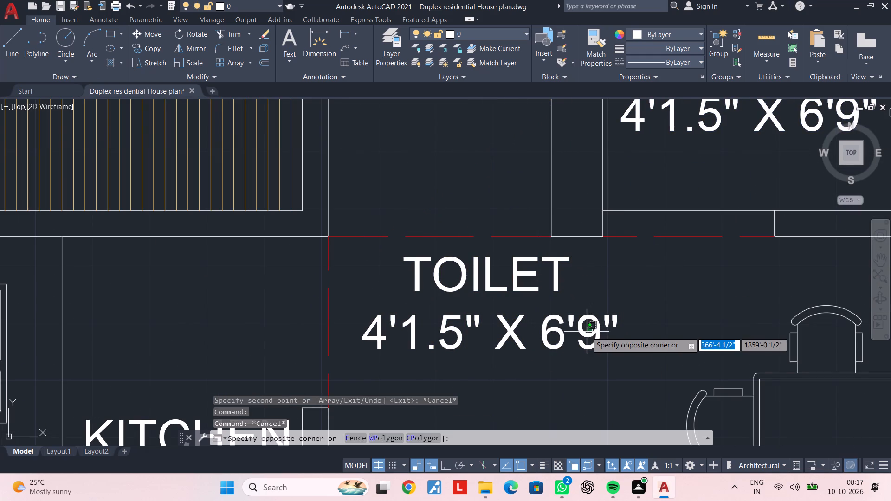
double_click(585, 334)
drag(638, 323, 384, 312)
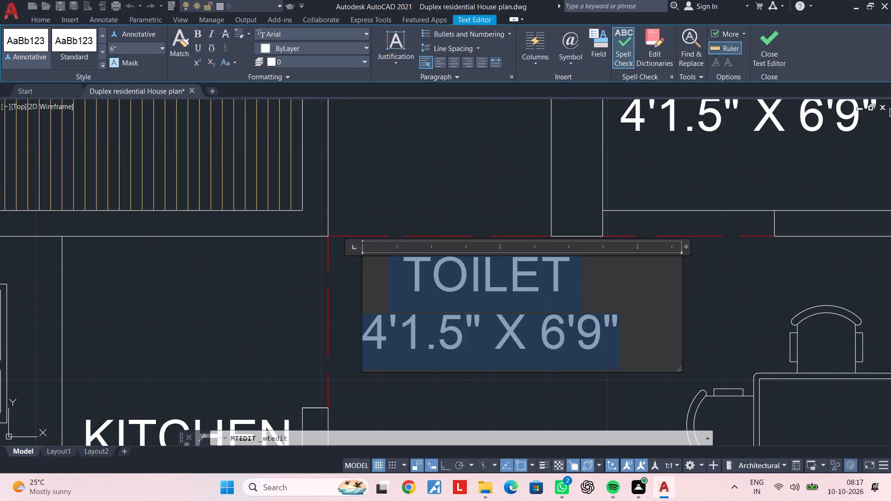
drag(384, 312, 380, 281)
key(BackSpace)
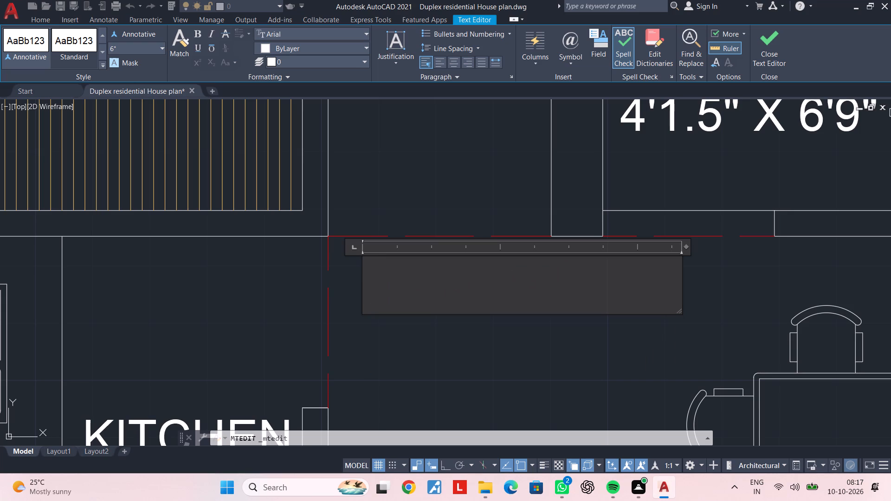
key(space)
key(space)
key(space)
key(d)
click(413, 347)
key(Escape)
Narrow the D tag's text frame so it ends close to the letter.
click(443, 286)
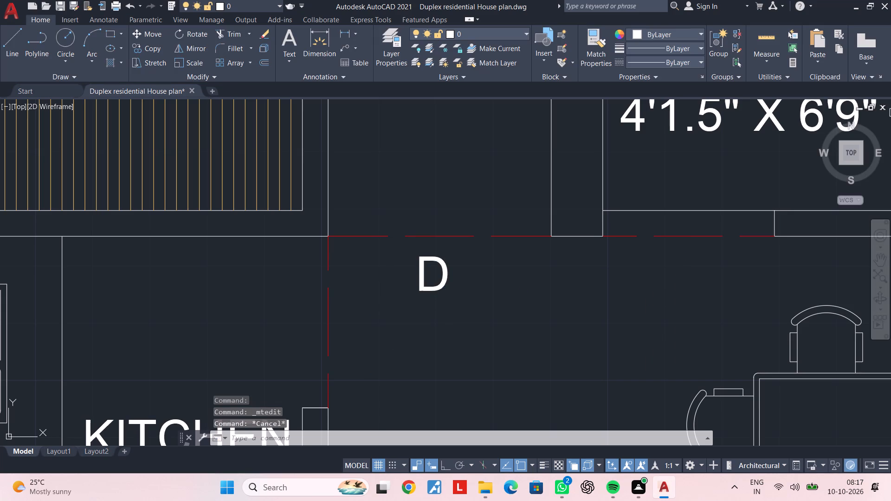
click(682, 257)
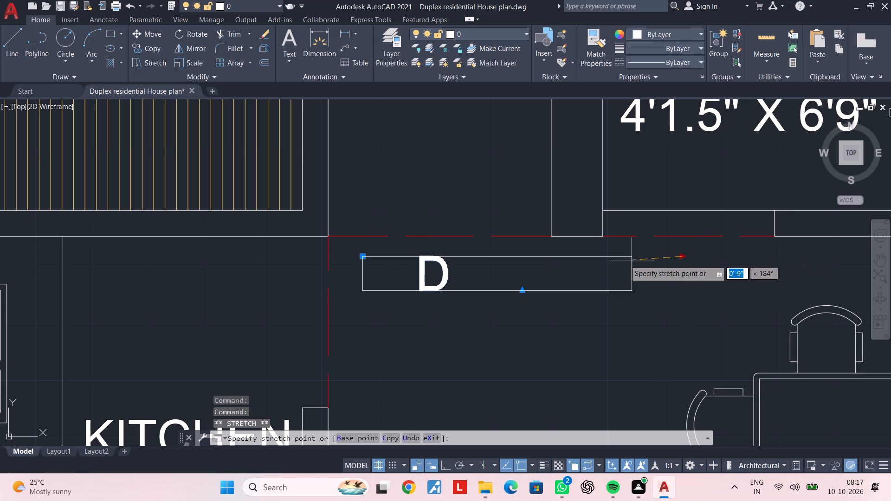
click(487, 260)
key(Escape)
key(Escape)
key(Escape)
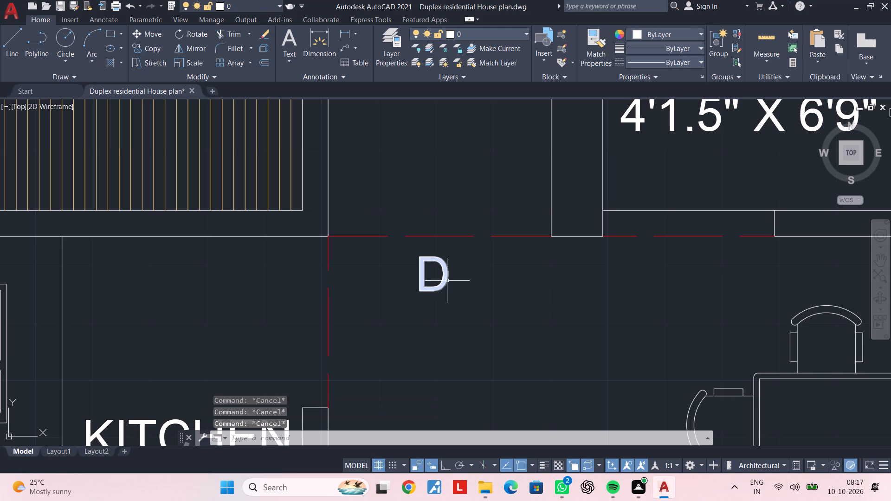
key(Escape)
key(Escape)
key(Escape)
key(Escape)
Move the D tag slightly north, closer to the bedroom's dashed opening line.
middle_drag(447, 281, 401, 300)
key(Escape)
click(398, 289)
text(M)
key(space)
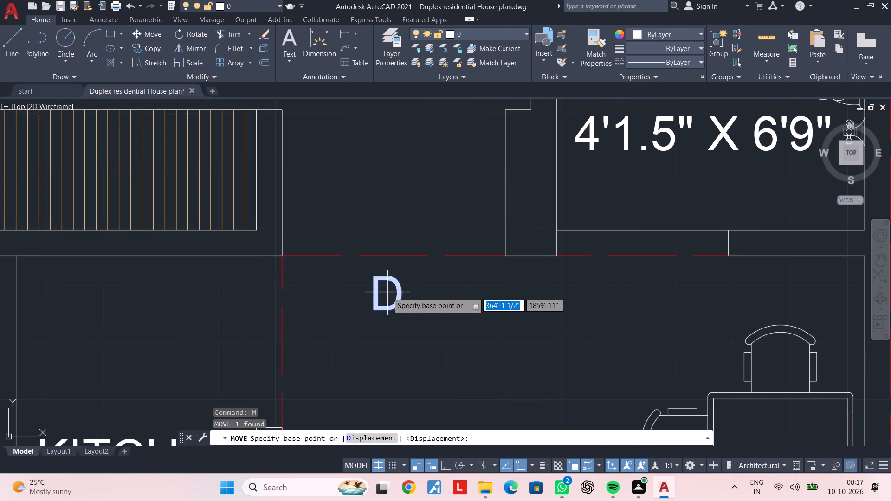
click(387, 292)
click(387, 283)
key(Escape)
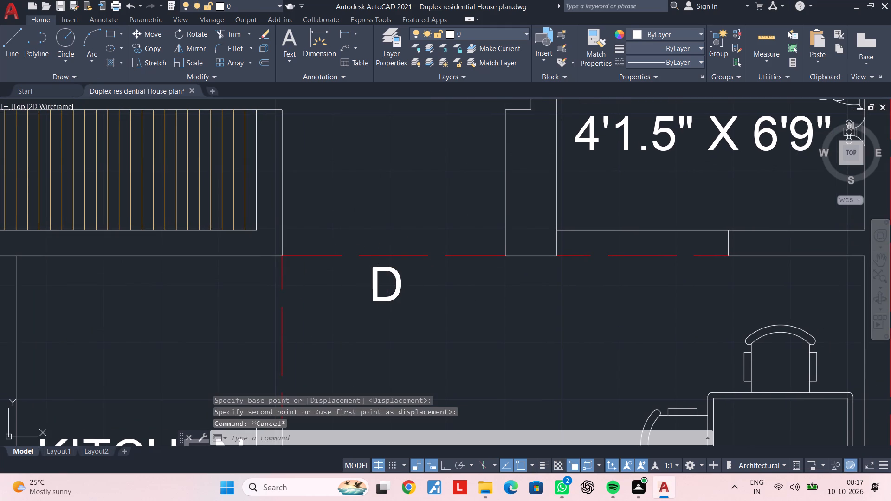
Copy the D tag to just below the west toilet's dashed opening onto the dining area.
click(377, 286)
text(CO)
key(space)
click(374, 288)
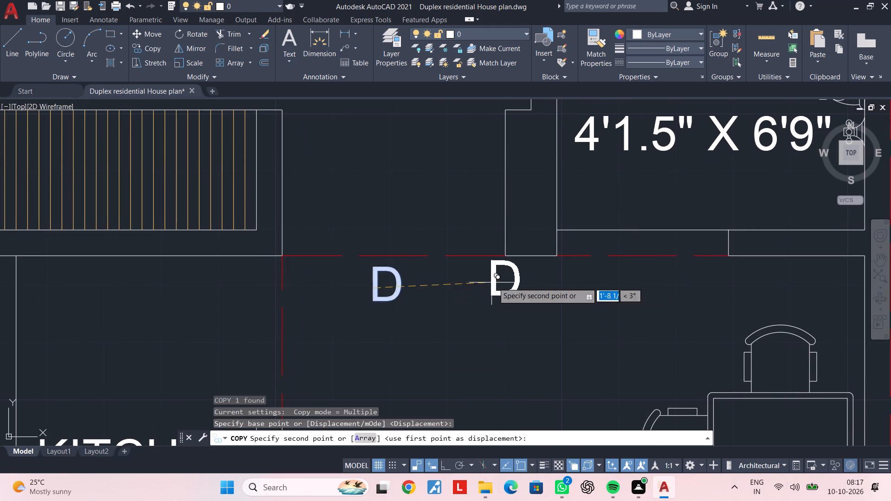
middle_drag(508, 283, 418, 294)
click(540, 297)
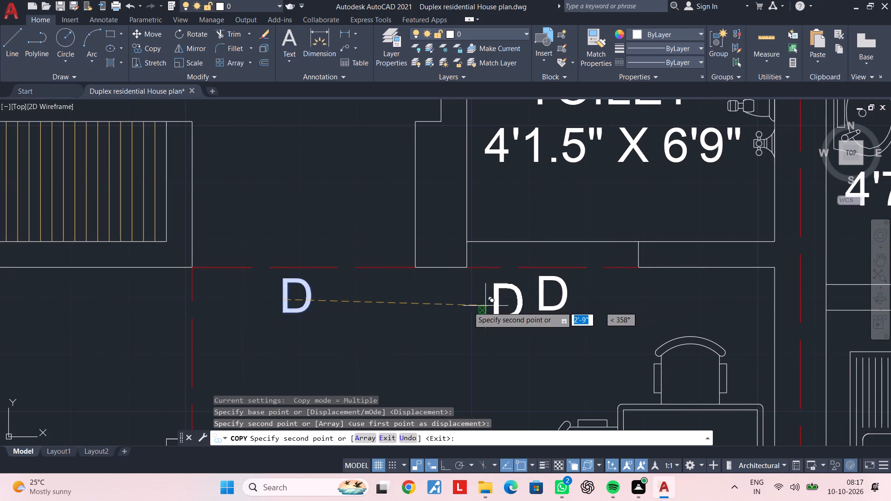
Copy the same D tag to the west kitchen's dashed door opening, on the kitchen side.
scroll(456, 312, down, 3)
middle_drag(456, 312, 515, 268)
middle_drag(482, 279, 514, 268)
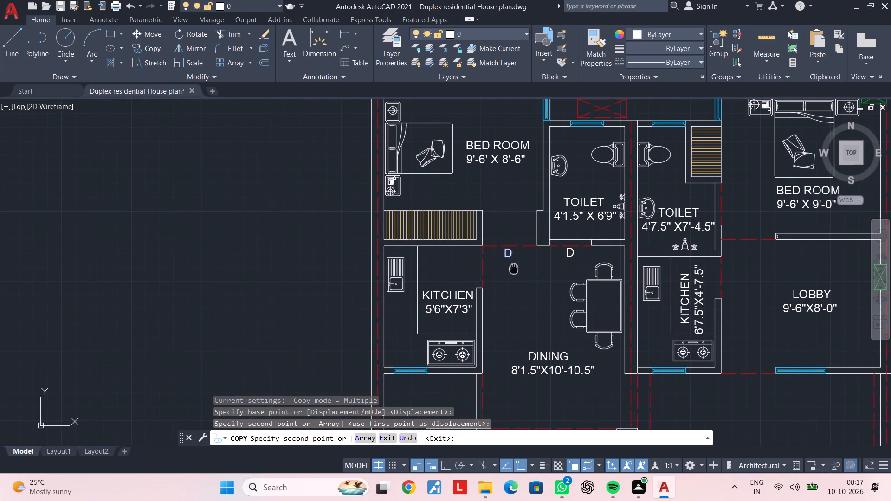
middle_drag(514, 268, 514, 268)
scroll(465, 268, up, 3)
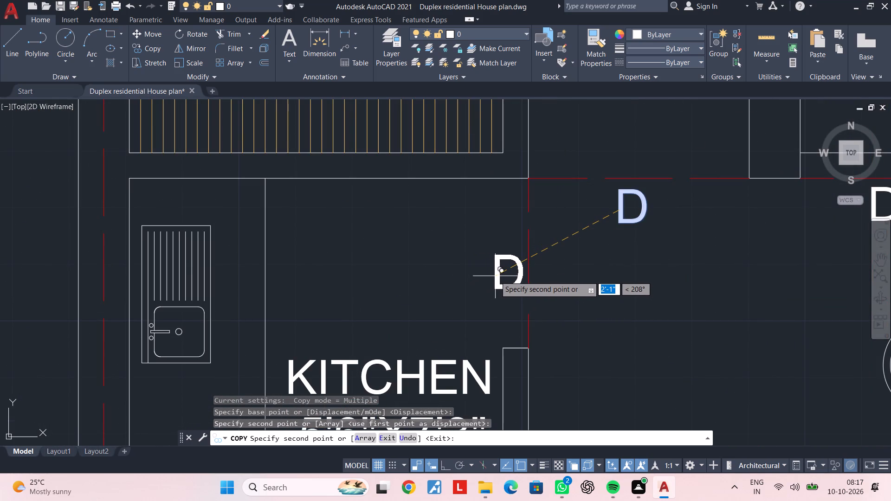
click(495, 276)
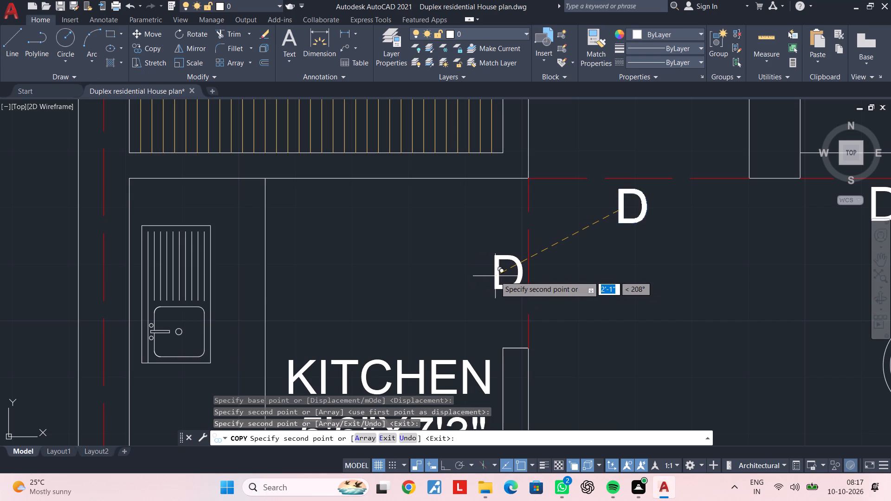
Copy the D tag onto the dashed opening between the dining area and the staircase area, south of the west kitchen.
scroll(521, 302, down, 3)
middle_drag(521, 302, 510, 197)
middle_drag(514, 306, 523, 263)
scroll(517, 280, up, 3)
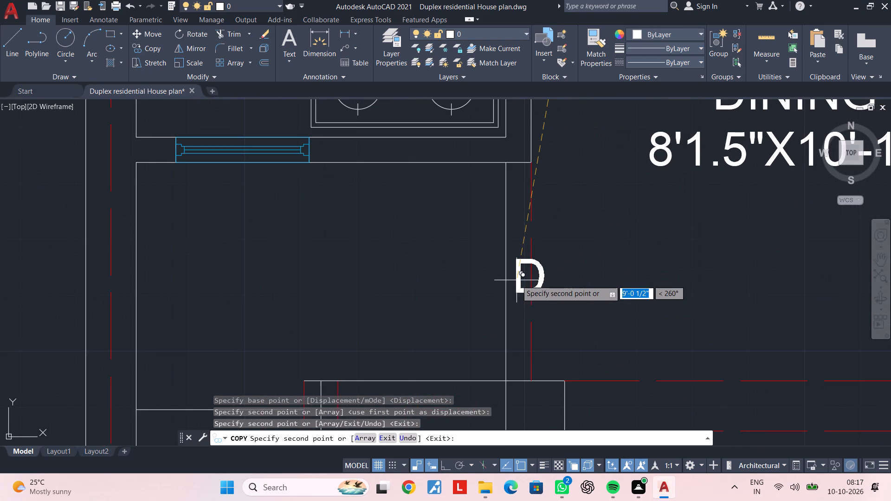
scroll(515, 282, up, 2)
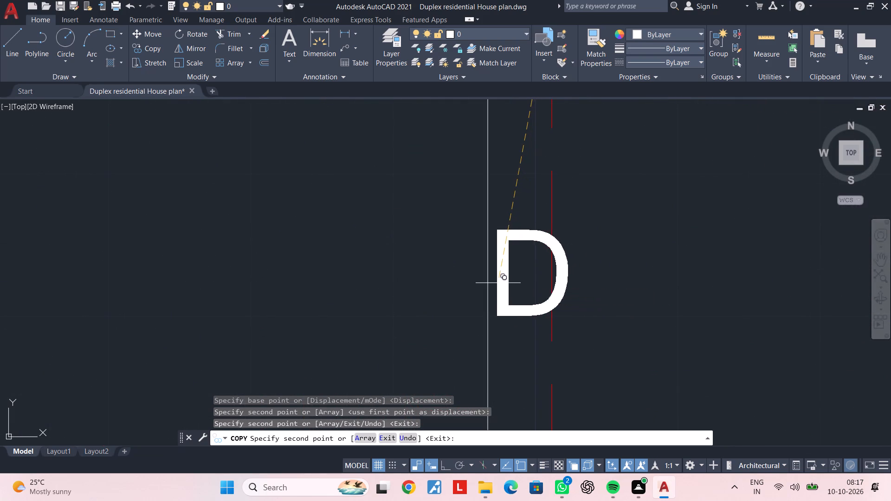
click(498, 283)
Copy the D tag onto the dining area's east dashed opening, towards the parking side.
scroll(592, 277, down, 3)
middle_drag(602, 277, 374, 243)
scroll(619, 250, down, 1)
middle_drag(611, 250, 503, 250)
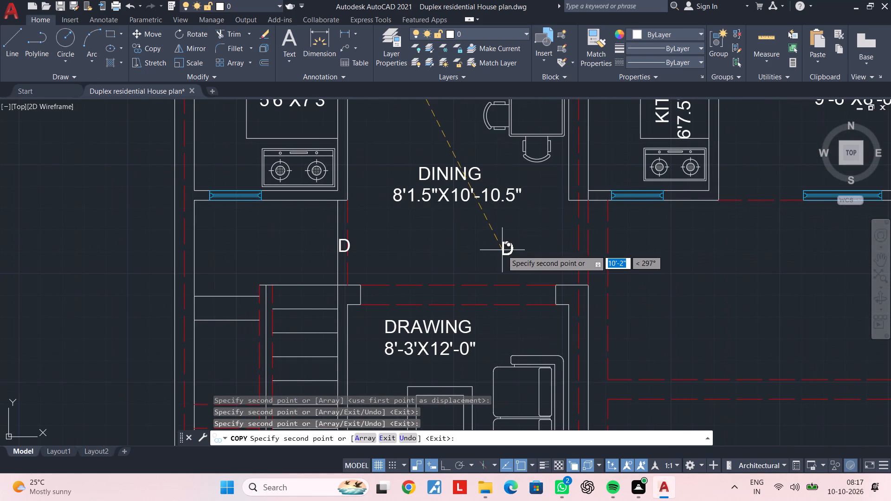
middle_drag(496, 250, 439, 248)
scroll(510, 249, up, 3)
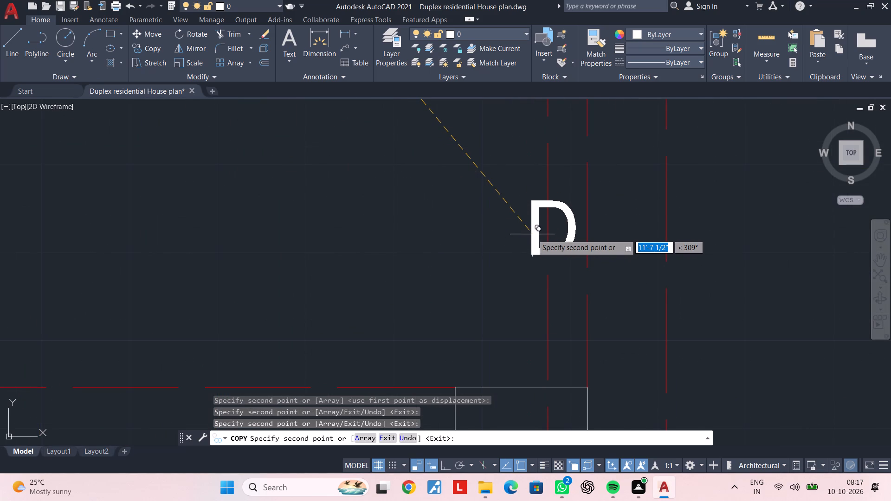
click(532, 234)
Copy the D tag to just below the lobby's dashed opening onto the parking area.
scroll(442, 234, down, 4)
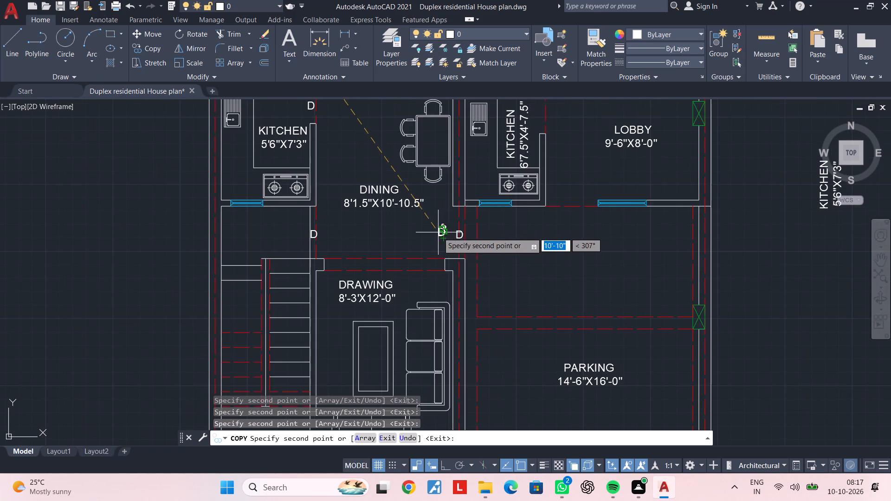
middle_drag(438, 232, 439, 277)
middle_drag(432, 267, 439, 293)
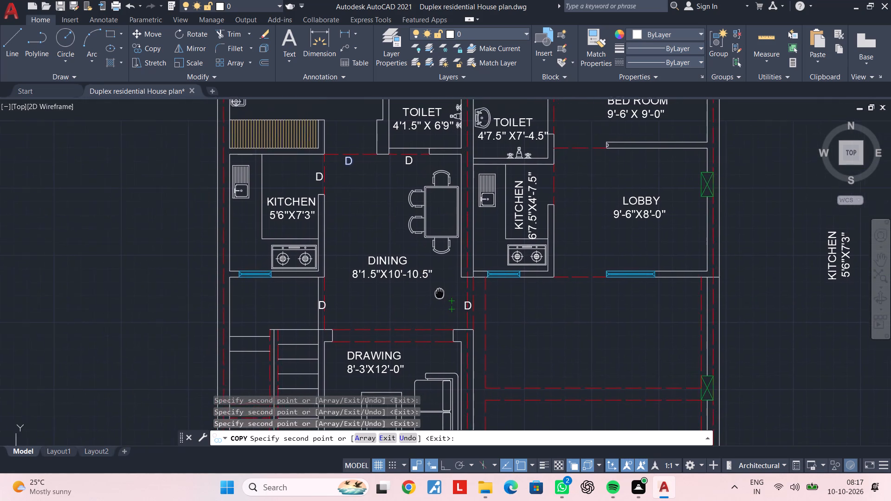
middle_drag(439, 293, 401, 241)
middle_drag(532, 238, 497, 265)
scroll(497, 265, up, 2)
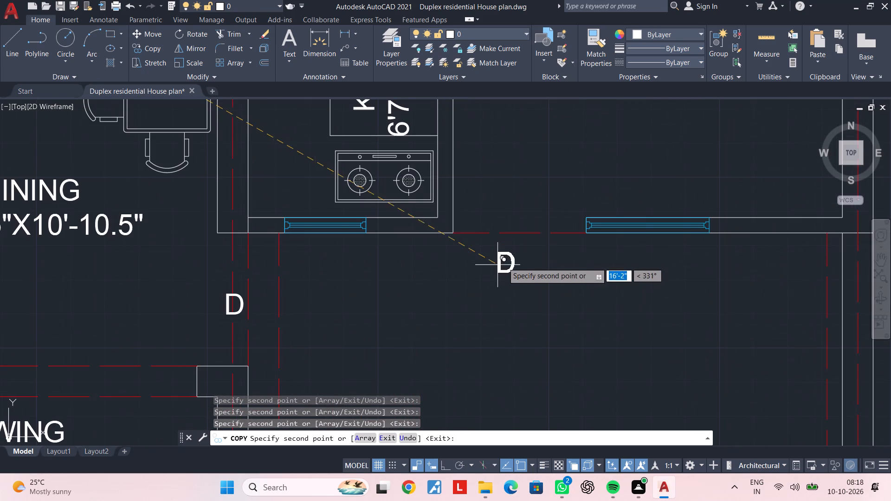
click(505, 253)
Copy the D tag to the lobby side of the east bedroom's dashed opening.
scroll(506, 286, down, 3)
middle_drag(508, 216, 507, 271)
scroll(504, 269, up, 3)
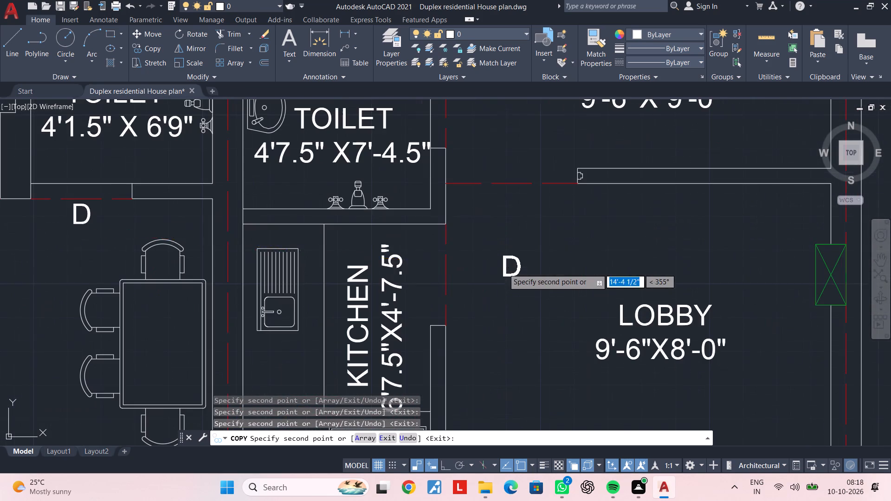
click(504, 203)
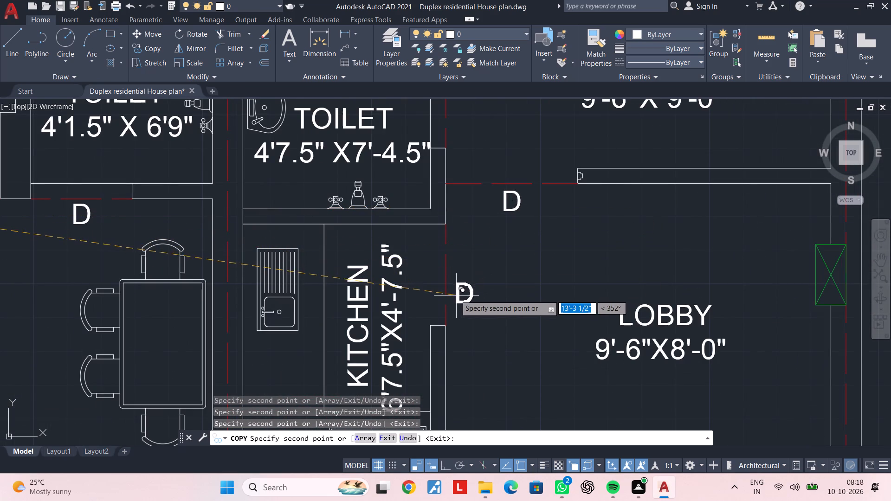
Copy the D tag to the dashed door openings of the east kitchen and the east toilet.
click(453, 293)
middle_drag(484, 234, 488, 358)
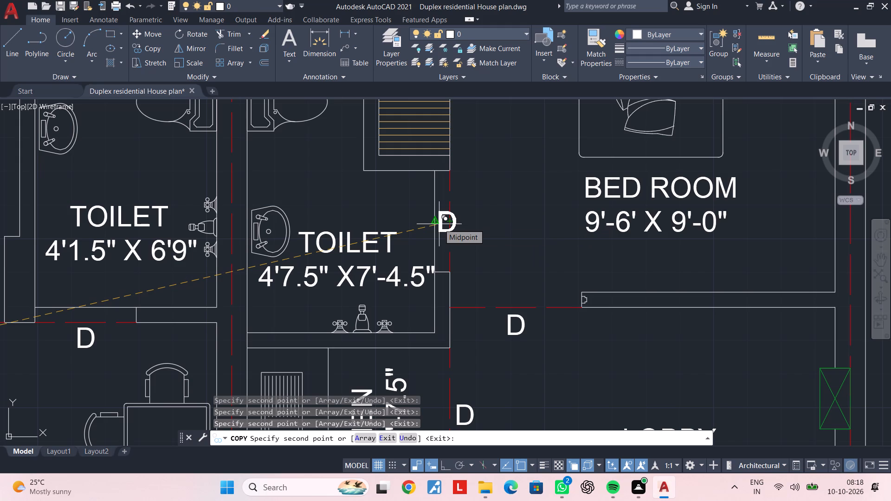
scroll(439, 224, up, 2)
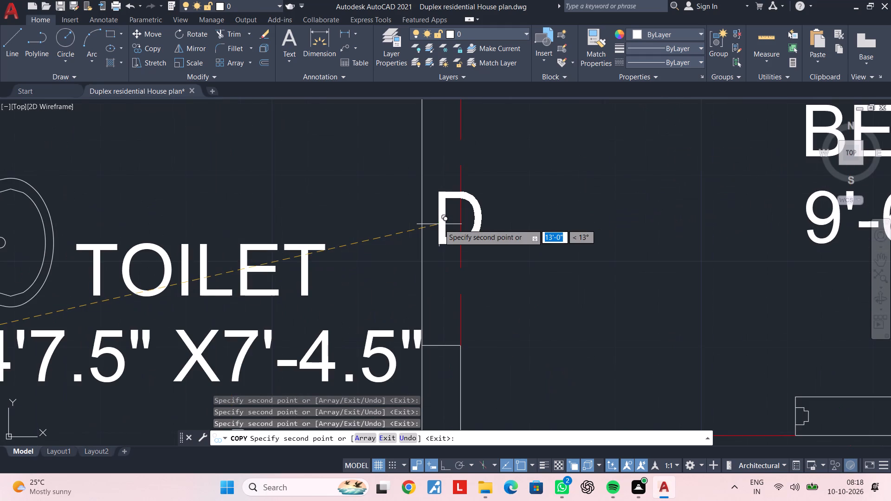
click(439, 224)
Copy the D tag to the bedroom side of the east bedroom's dashed opening, just above the line.
scroll(493, 260, down, 3)
middle_drag(495, 260, 487, 193)
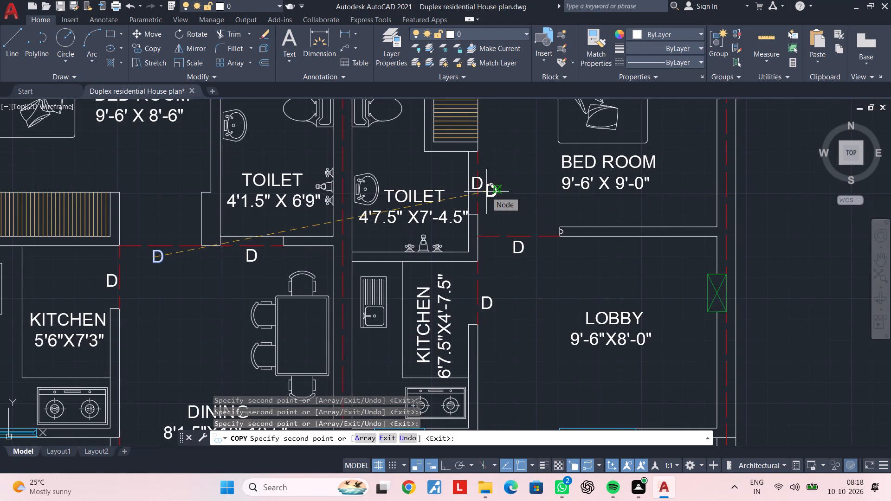
middle_drag(508, 201, 518, 176)
scroll(519, 187, up, 3)
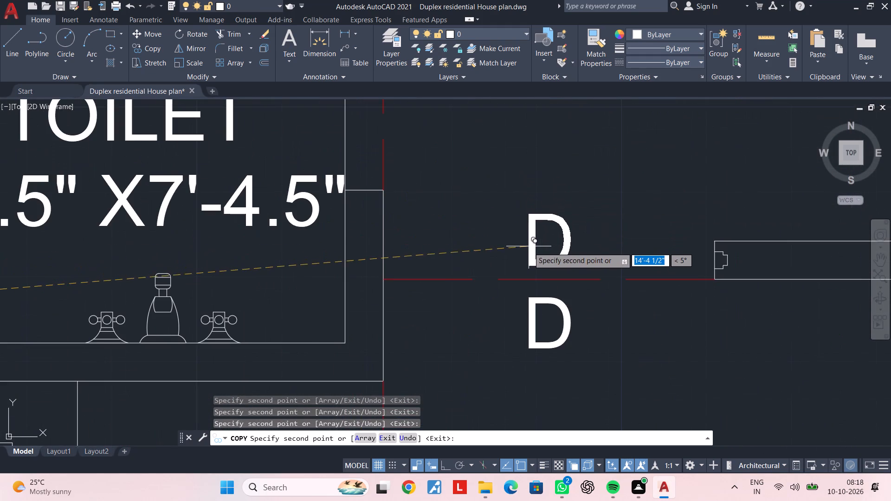
click(529, 252)
key(Escape)
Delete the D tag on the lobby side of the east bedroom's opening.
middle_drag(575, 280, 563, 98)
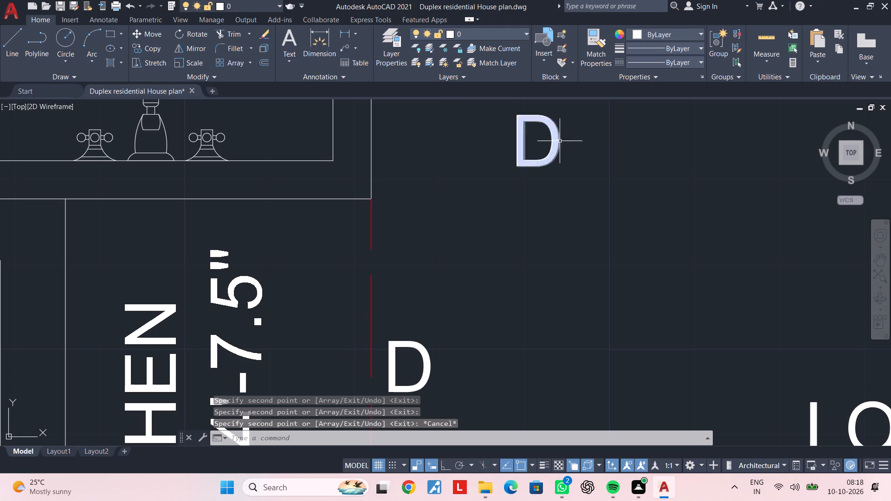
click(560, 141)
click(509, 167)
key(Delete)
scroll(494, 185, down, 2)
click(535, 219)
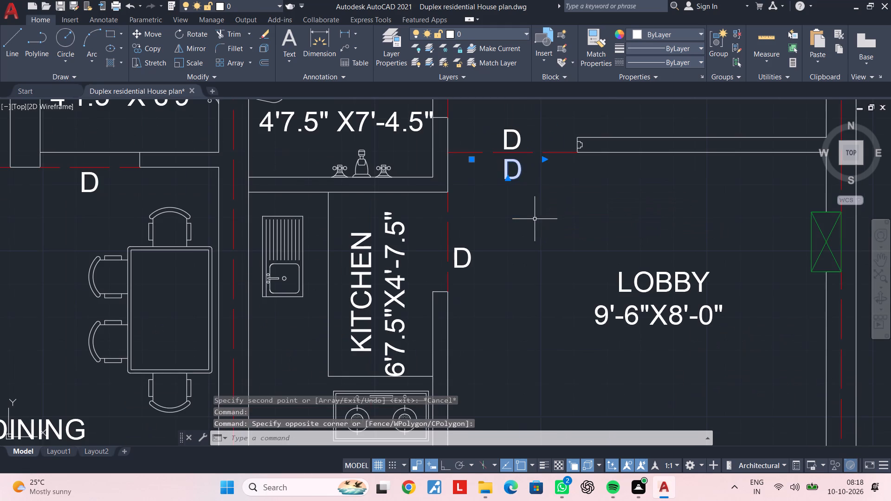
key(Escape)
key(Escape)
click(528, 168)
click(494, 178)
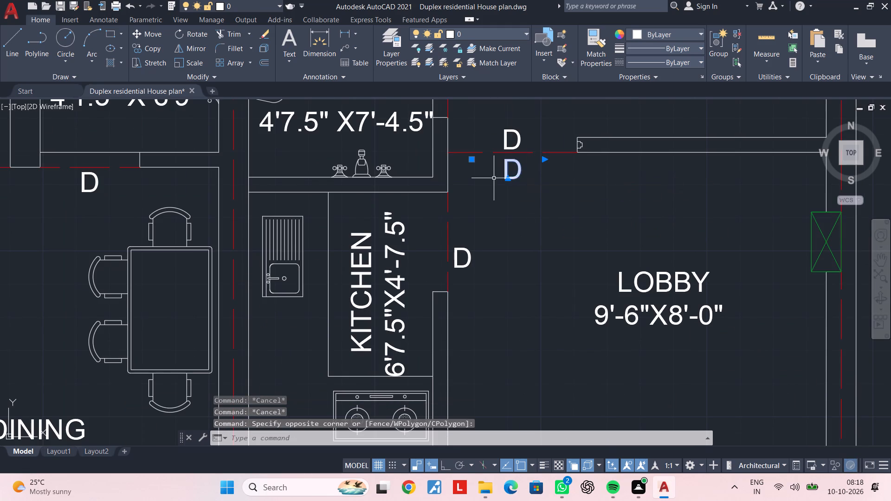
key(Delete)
Match the outer red dashed line of the dining area's east opening to the properties of the solid wall line above it.
scroll(494, 228, down, 1)
middle_drag(494, 218, 517, 149)
middle_drag(508, 213, 523, 192)
key(Escape)
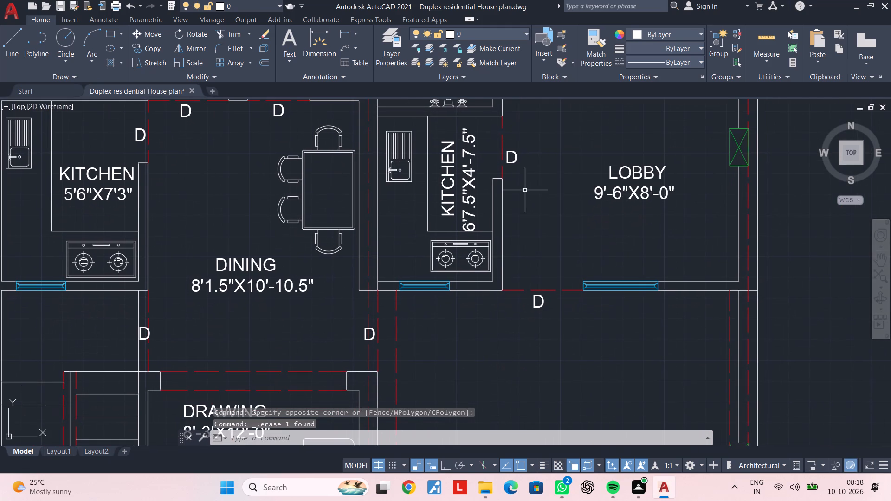
key(m)
key(a)
key(space)
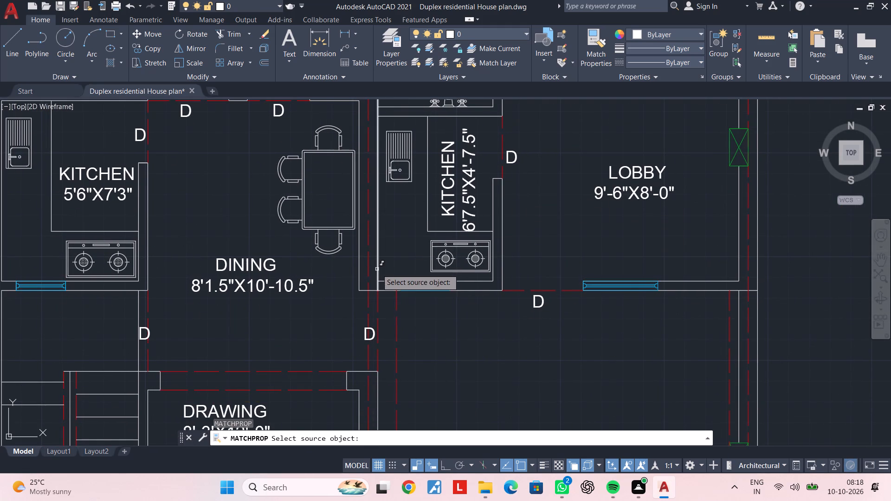
click(377, 269)
click(378, 302)
key(Escape)
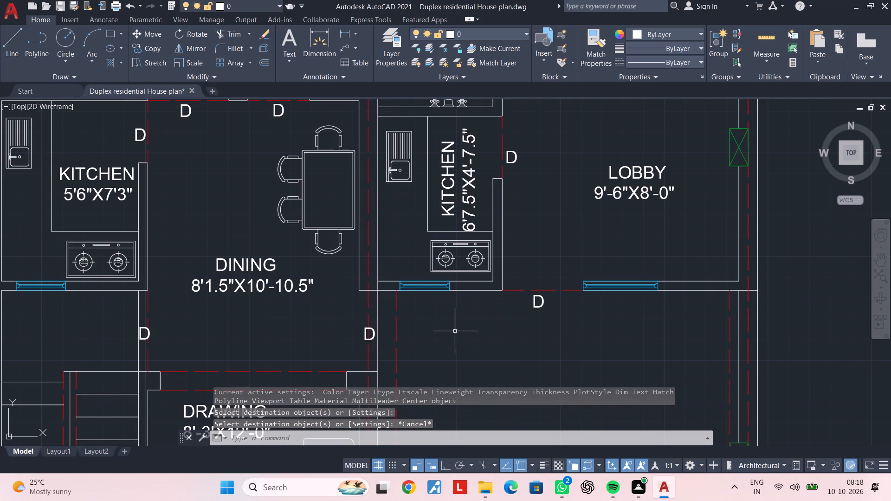
Save the drawing.
scroll(457, 331, down, 1)
middle_drag(459, 328, 488, 267)
key(Escape)
middle_drag(471, 276, 496, 270)
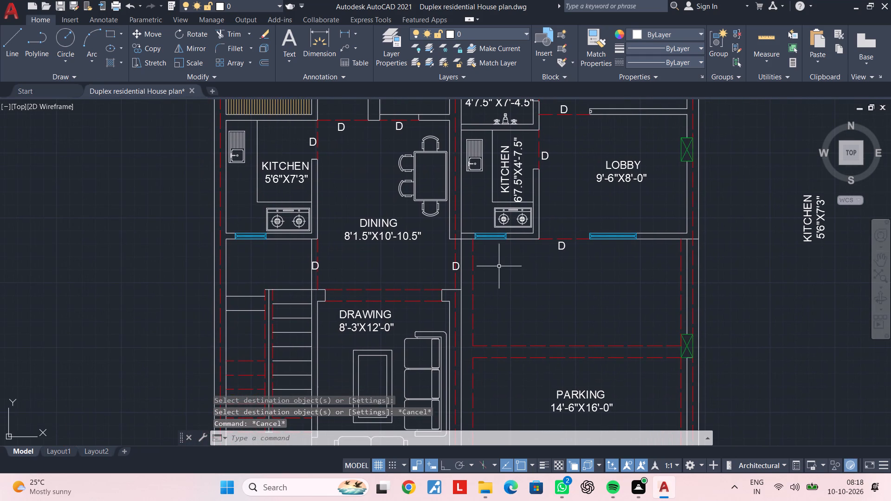
key(ctrl+s)
Copy the D tag at the lobby's south opening to just below the adjacent lobby window.
middle_drag(499, 266, 486, 320)
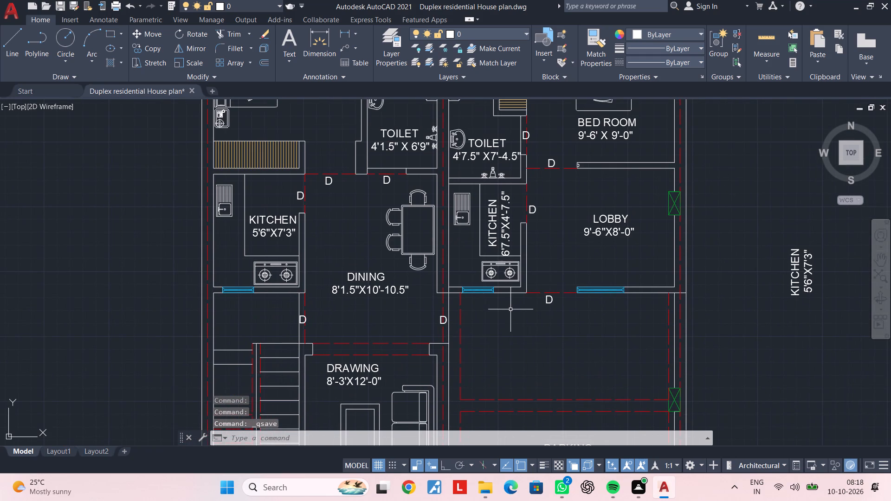
scroll(544, 296, up, 3)
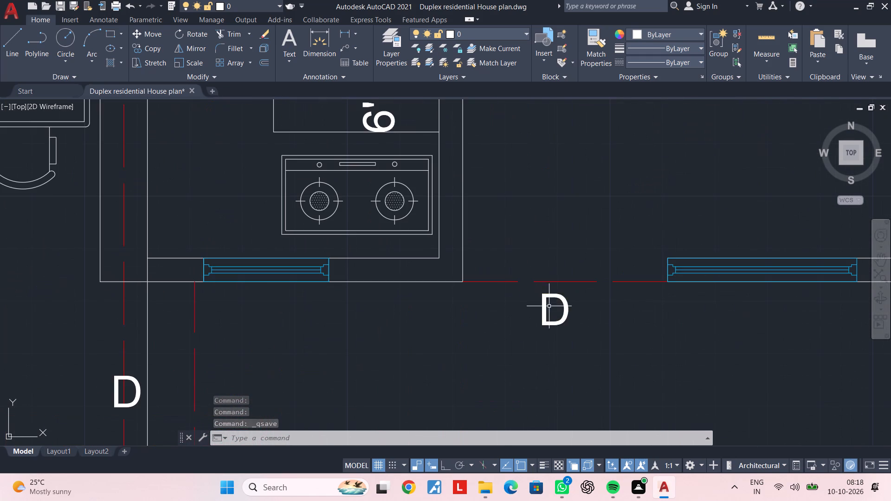
click(544, 306)
click(543, 306)
click(549, 316)
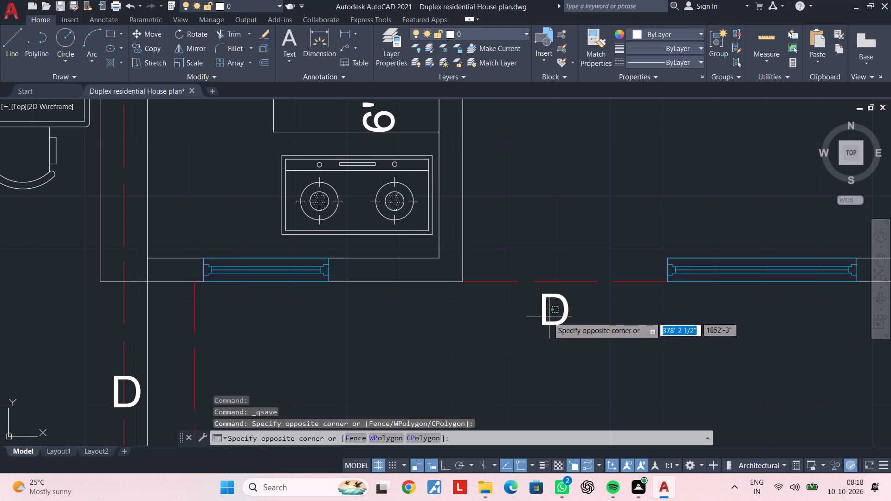
click(542, 321)
key(c)
key(o)
key(space)
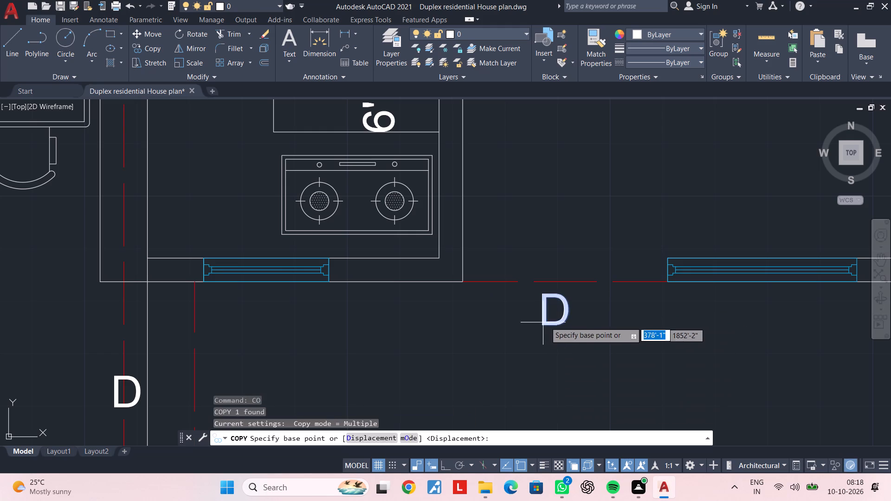
click(555, 320)
middle_drag(620, 322, 436, 319)
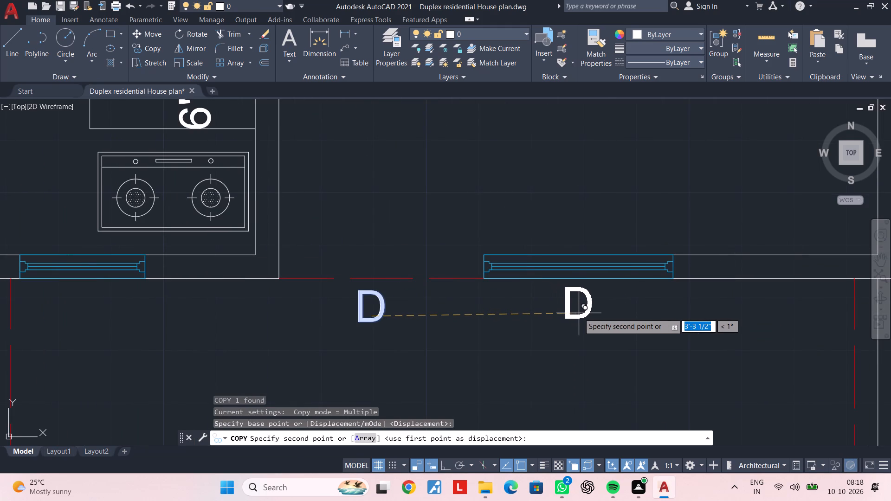
click(581, 313)
key(Escape)
key(Escape)
Replace the D in the copied tag below the lobby window with the window tag W.
double_click(578, 315)
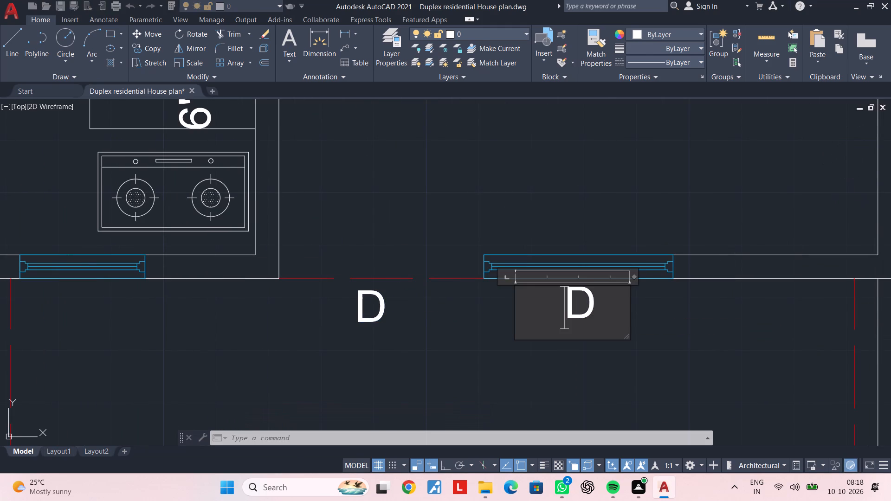
drag(601, 308, 566, 310)
key(BackSpace)
key(w)
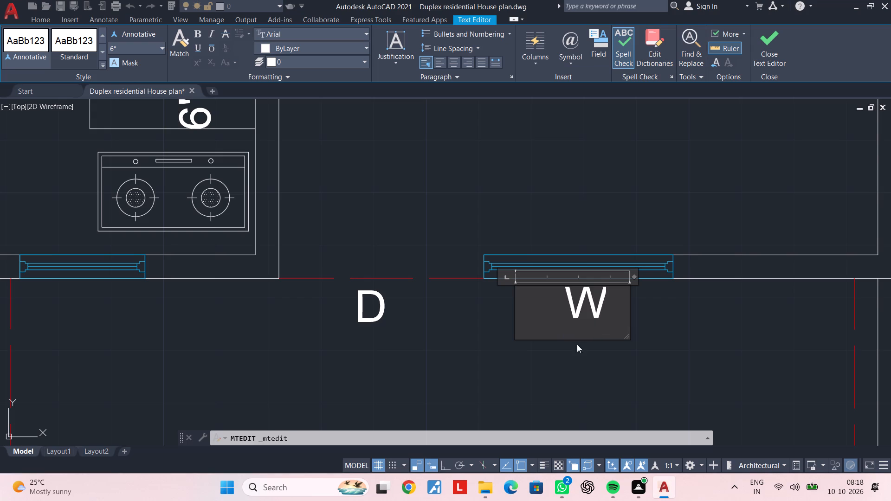
click(560, 386)
key(Escape)
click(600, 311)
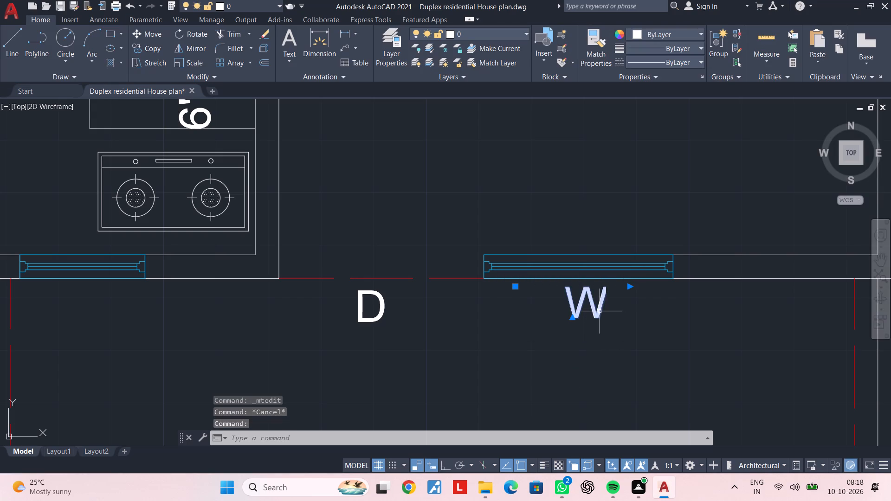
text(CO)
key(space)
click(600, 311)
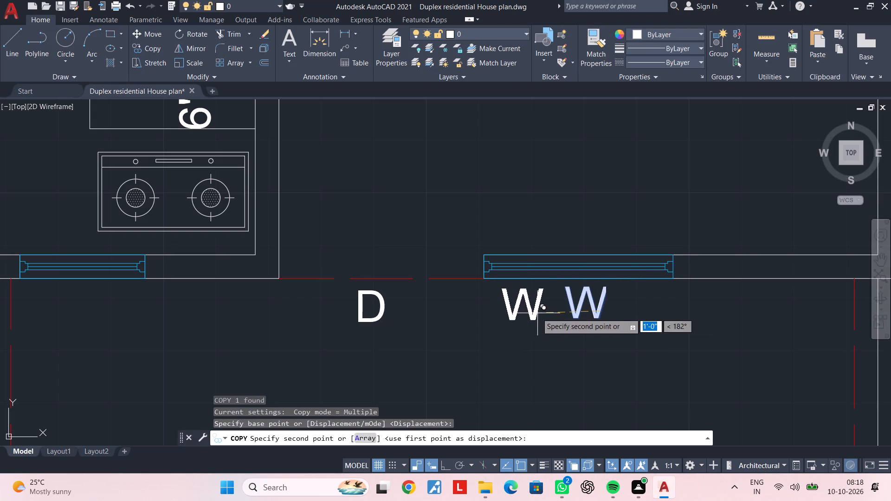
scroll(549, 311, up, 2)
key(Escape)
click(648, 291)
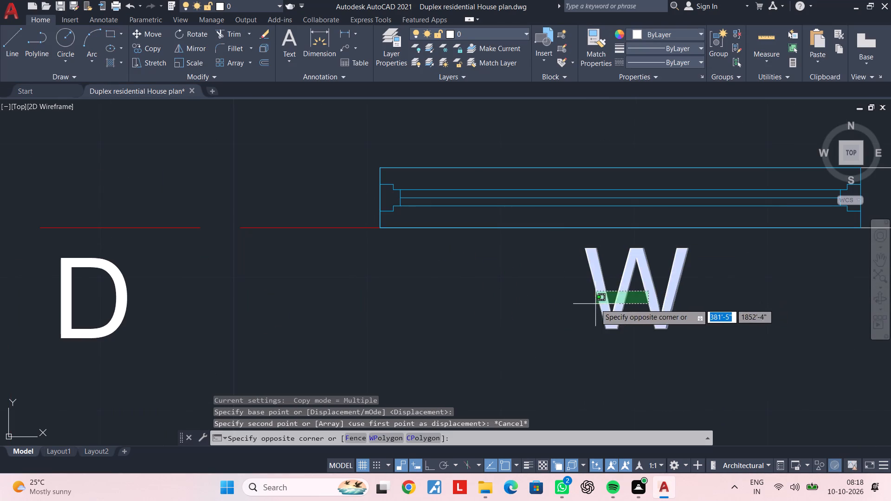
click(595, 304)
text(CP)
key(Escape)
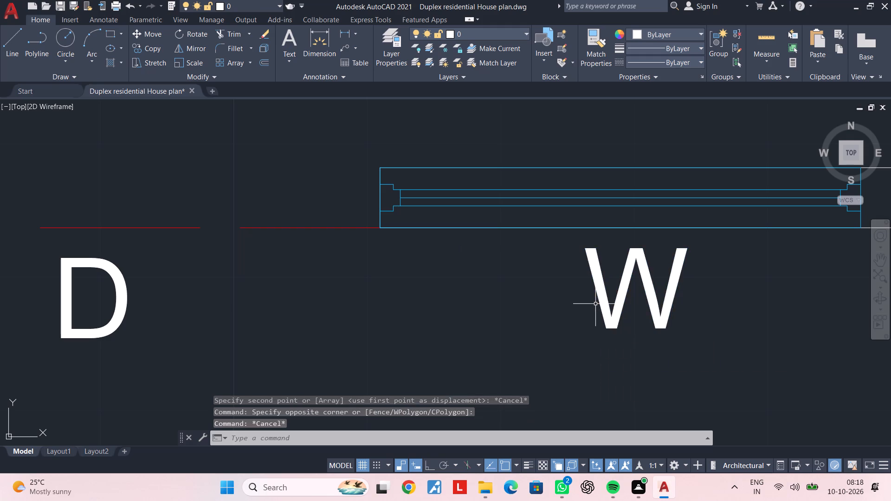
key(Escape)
Copy the W tag below the lobby window to just below the window of the adjacent 6'7.5"X4'-7.5" kitchen.
click(635, 291)
click(608, 297)
text(CO)
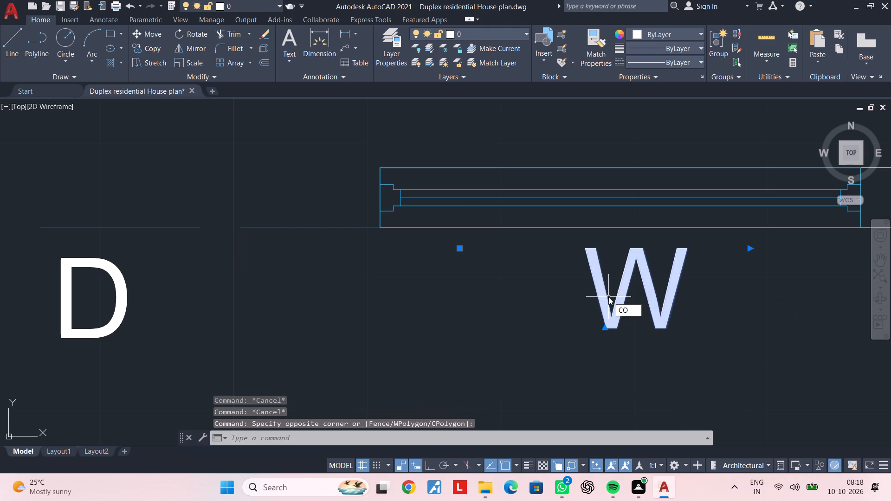
key(space)
click(625, 290)
scroll(455, 310, down, 2)
middle_drag(456, 310, 726, 300)
middle_drag(369, 308, 516, 303)
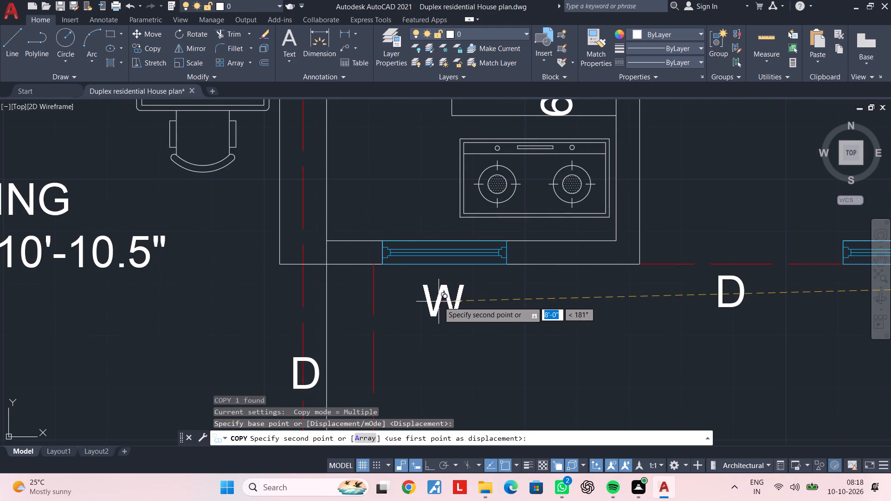
scroll(439, 299, up, 1)
click(432, 283)
Place further copies of the W tag below the drawing room's south window and below the 5'6"X7'3" kitchen's window.
scroll(439, 295, down, 4)
middle_drag(442, 302, 497, 193)
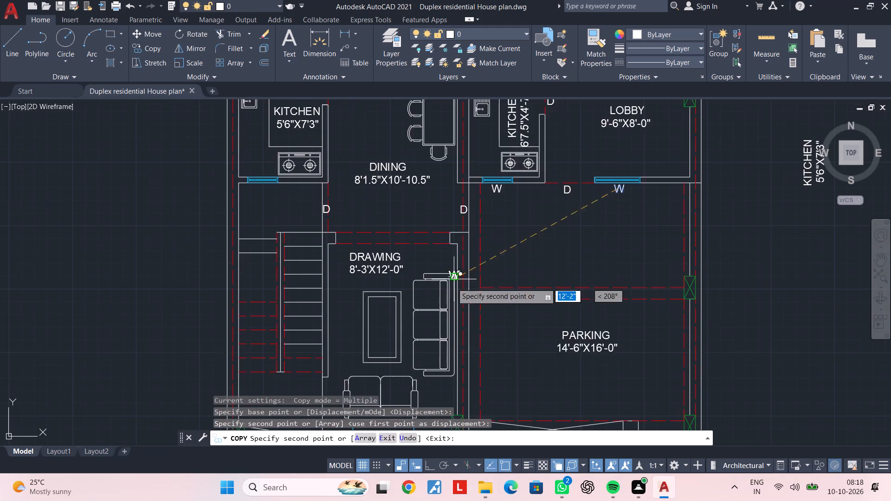
middle_drag(446, 295, 514, 187)
scroll(458, 335, up, 2)
click(441, 341)
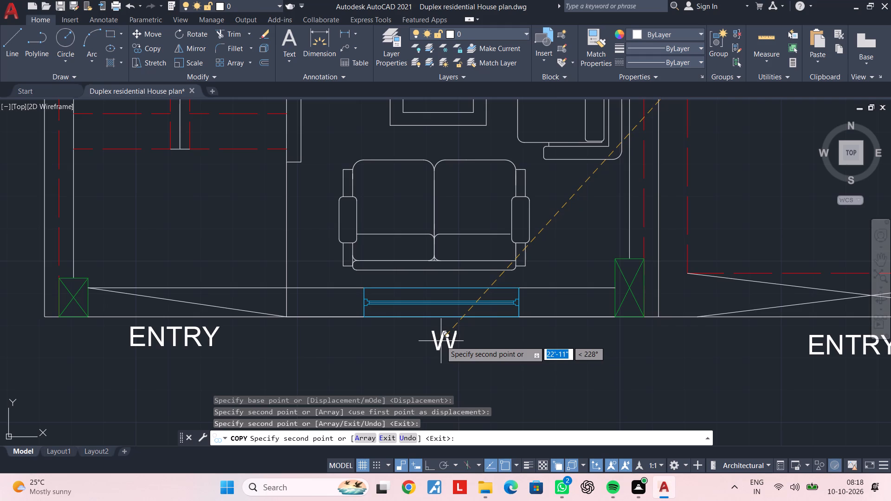
scroll(491, 340, down, 4)
middle_drag(534, 294, 455, 391)
middle_drag(397, 354, 543, 343)
scroll(497, 332, up, 2)
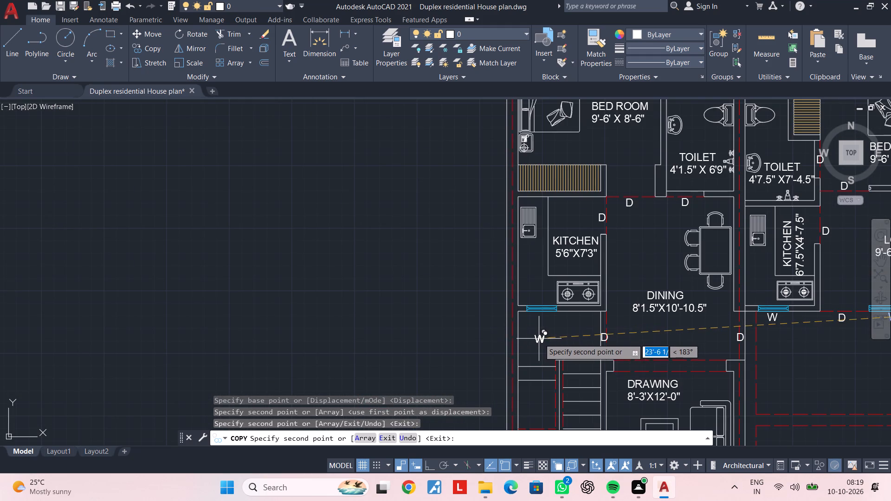
scroll(539, 338, up, 3)
click(535, 265)
Place copies of the W tag in the duct just above the north windows of the two toilets.
scroll(586, 270, down, 2)
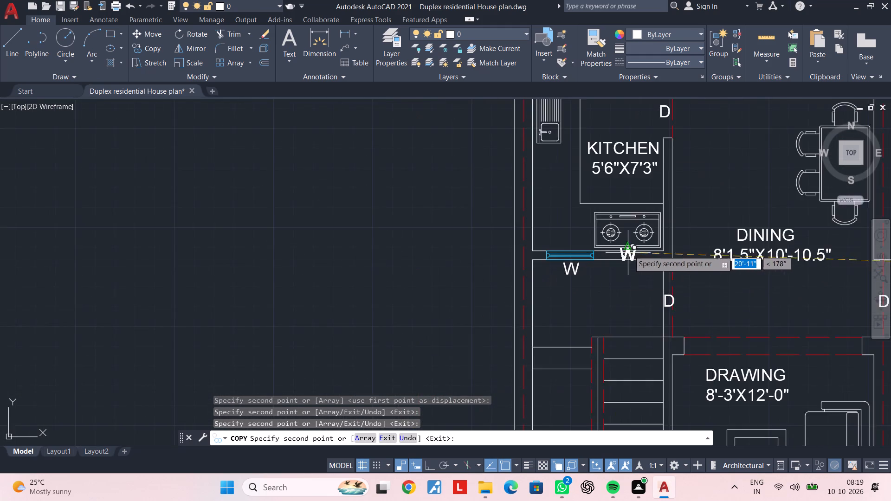
middle_drag(629, 248, 467, 387)
middle_drag(554, 289, 433, 392)
scroll(594, 322, down, 1)
middle_drag(591, 326, 478, 415)
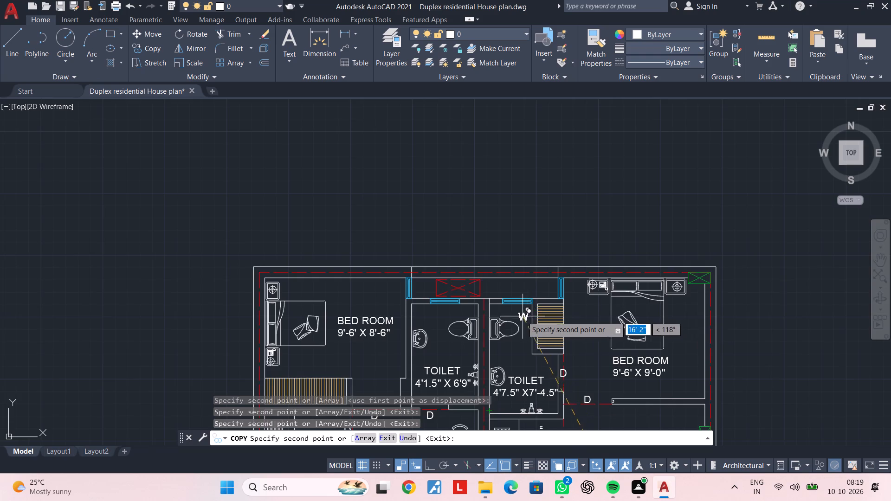
scroll(519, 318, up, 2)
middle_drag(515, 310, 511, 380)
scroll(509, 329, up, 2)
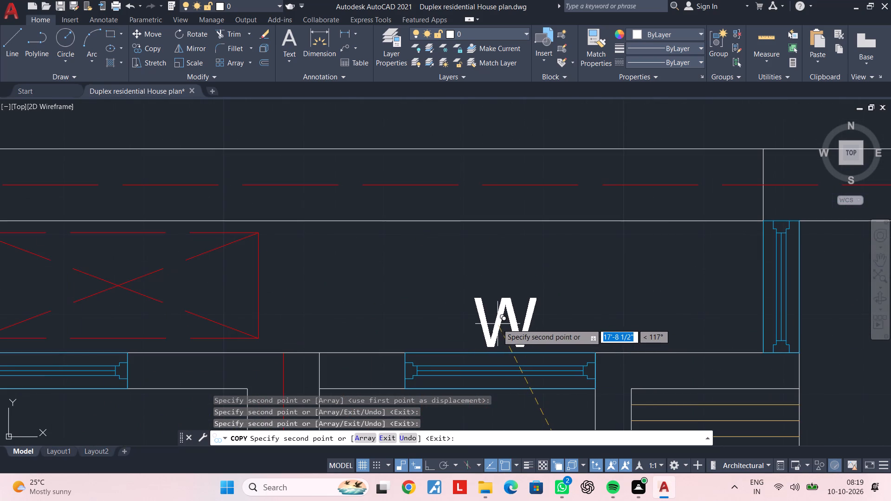
click(497, 324)
middle_drag(395, 330, 691, 329)
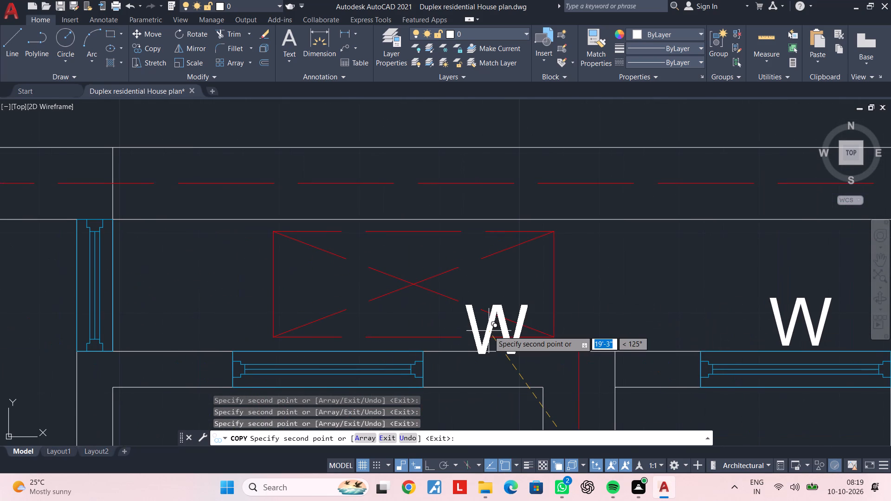
middle_drag(484, 331, 541, 342)
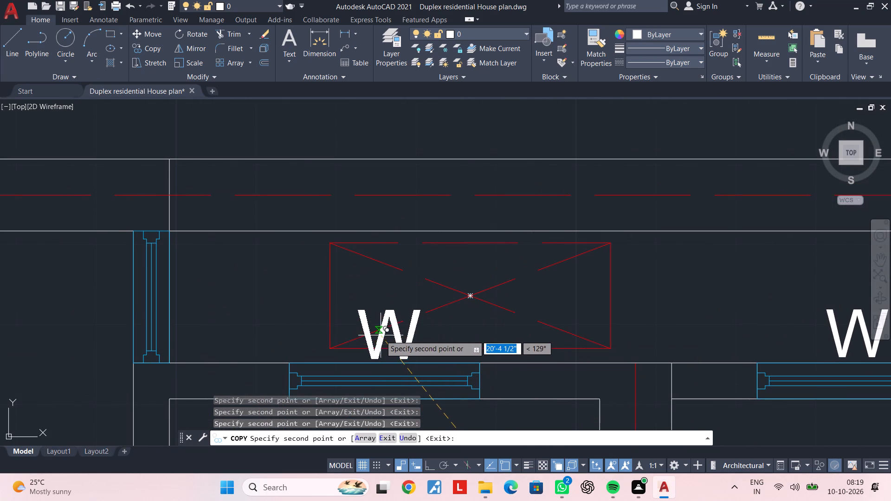
click(379, 333)
Place copies of the W tag inside the duct beside each bedroom's duct-facing window, at the duct's west and east ends.
middle_drag(299, 334, 425, 351)
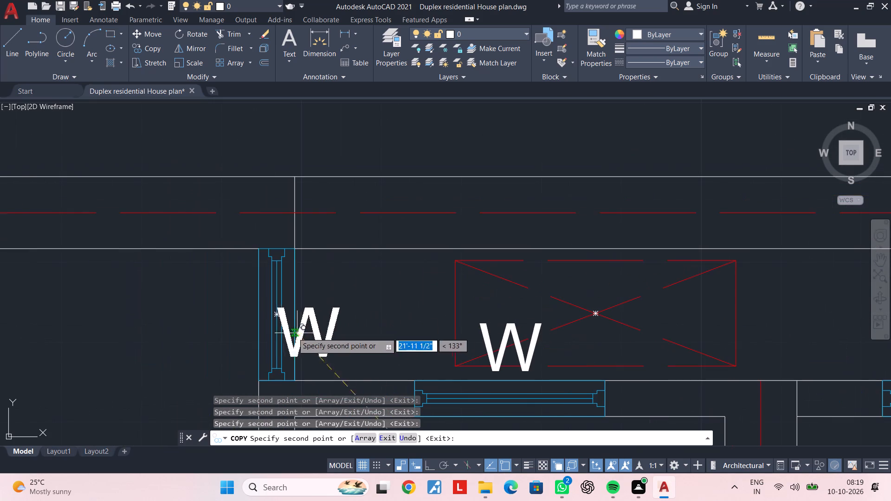
click(323, 324)
scroll(579, 325, down, 2)
middle_drag(612, 326, 382, 326)
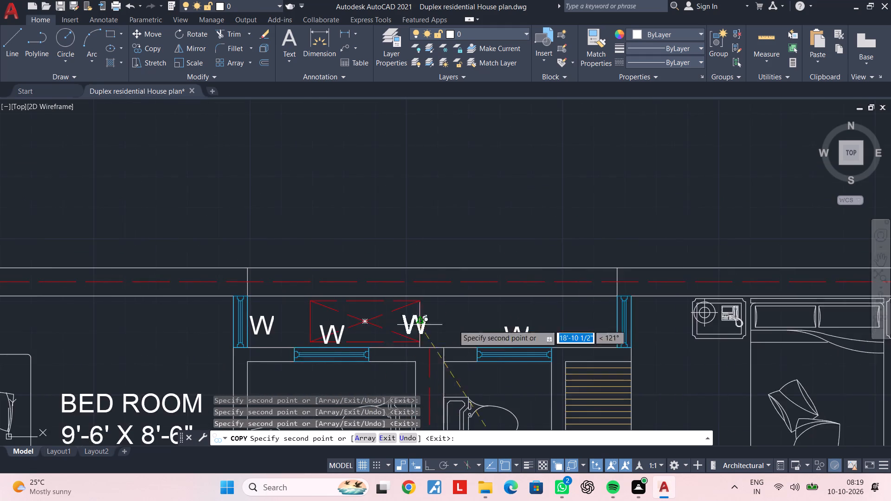
middle_drag(520, 318, 456, 321)
scroll(514, 321, up, 2)
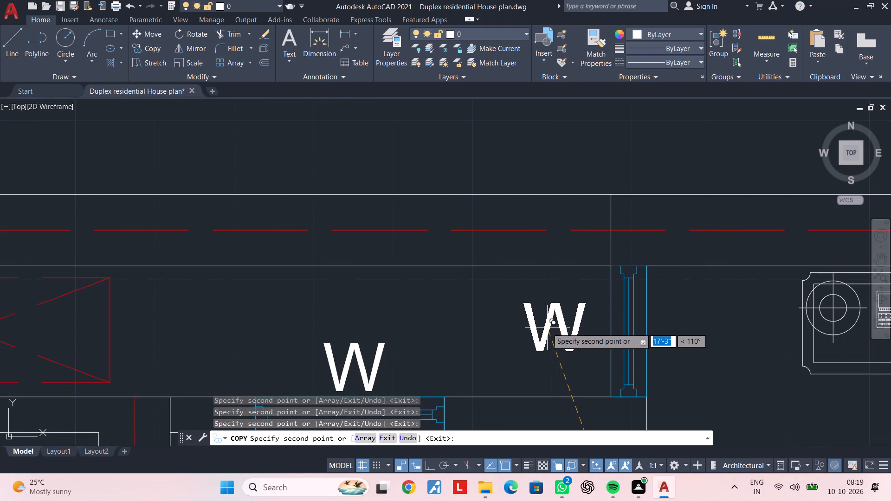
scroll(550, 329, up, 1)
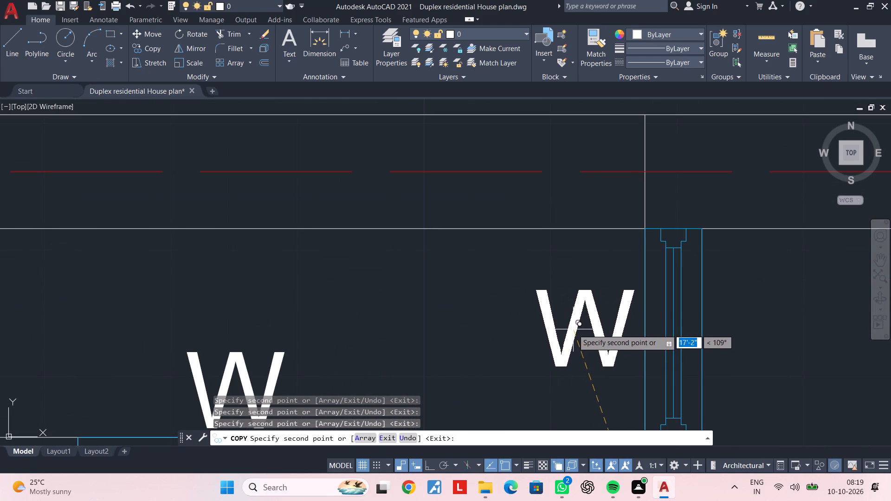
click(573, 329)
key(Escape)
key(Escape)
Rotate the W tag at the duct's east end 90 degrees counterclockwise, with Ortho on.
click(570, 328)
text(RO)
key(space)
click(566, 295)
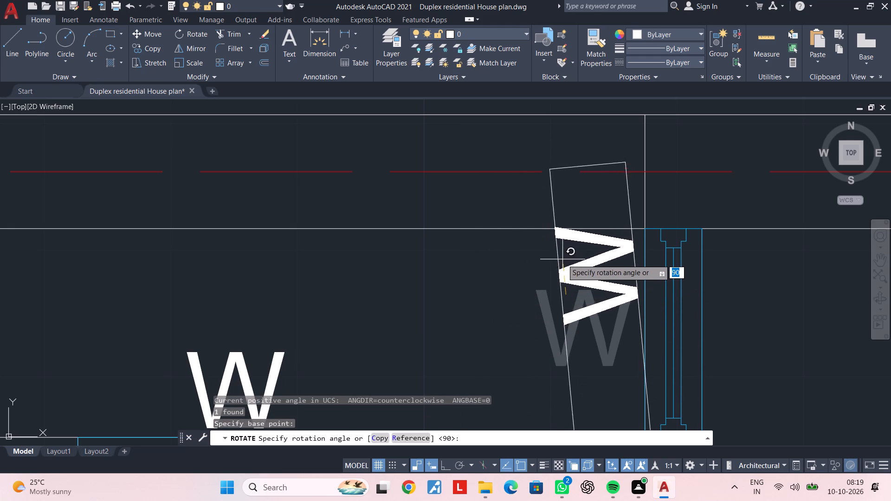
click(448, 462)
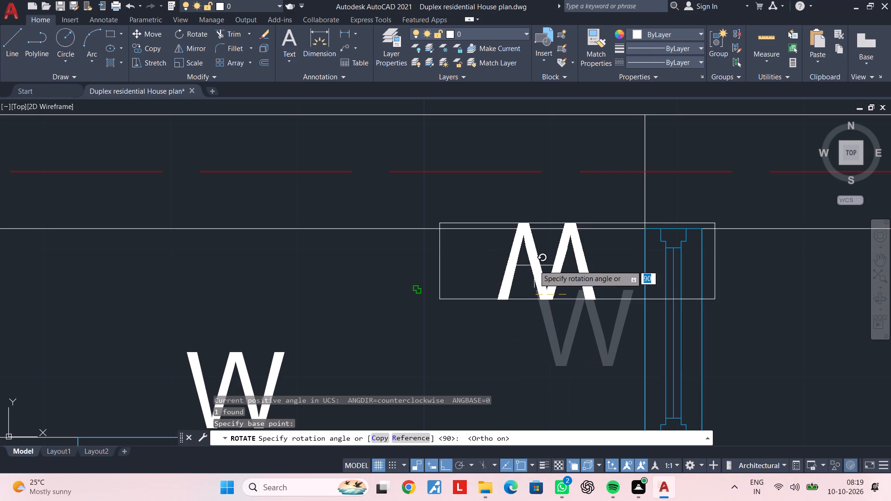
click(529, 209)
key(Escape)
key(Escape)
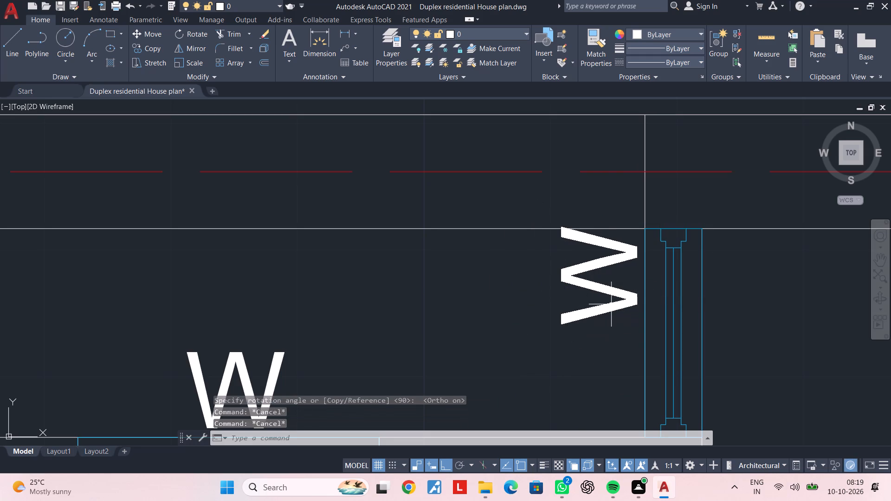
Replace the text of the rotated W tag at the duct's east end with D/W.
double_click(610, 309)
key(Escape)
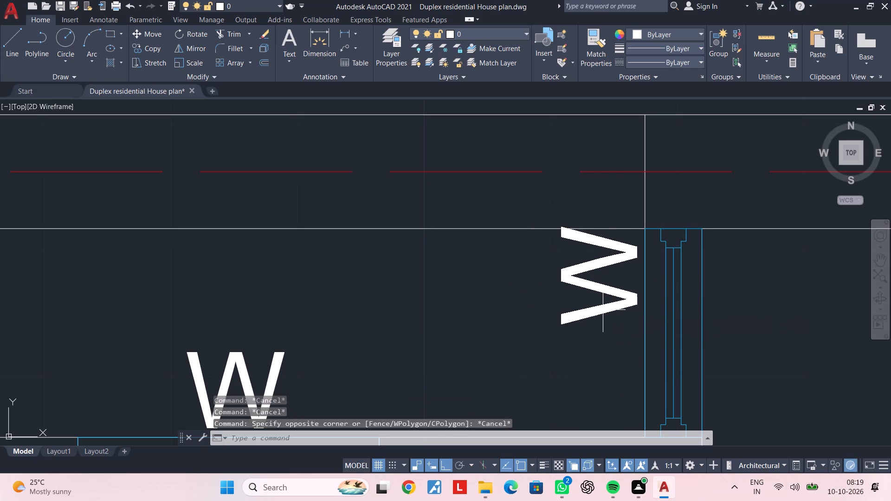
double_click(603, 310)
key(Escape)
scroll(619, 294, down, 2)
middle_drag(608, 286, 607, 286)
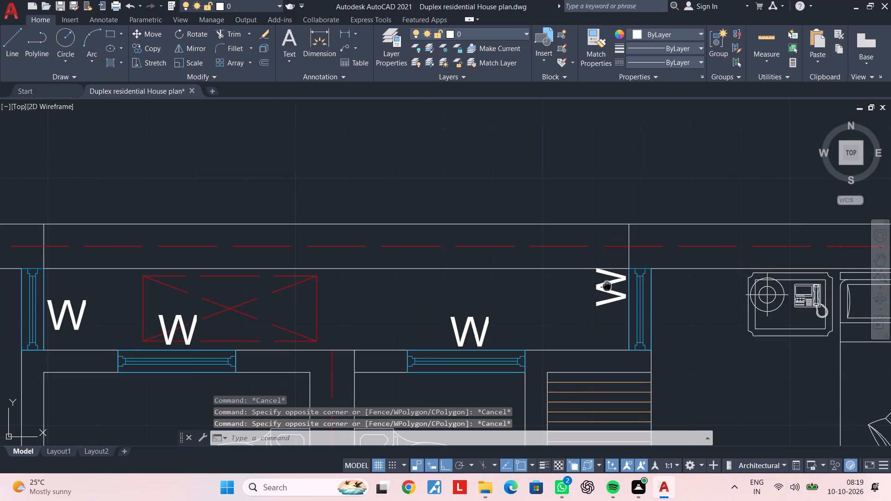
middle_drag(607, 286, 535, 294)
double_click(538, 288)
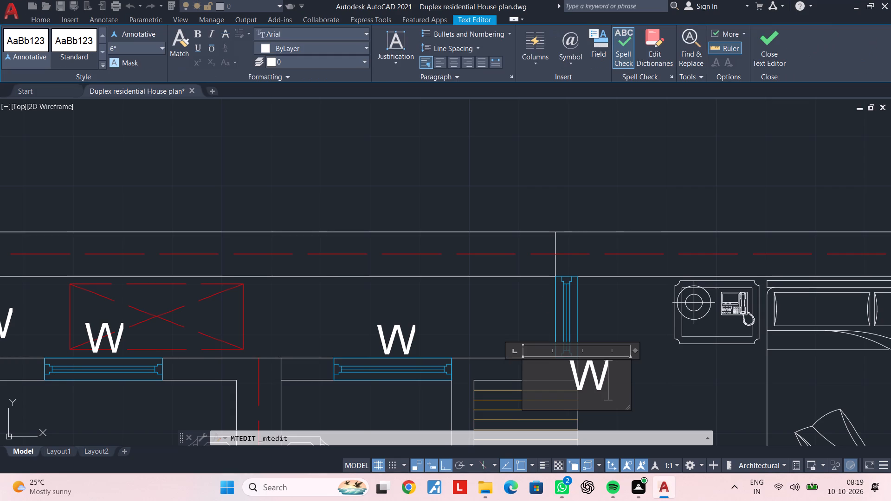
key(BackSpace)
key(BackSpace)
key(BackSpace)
key(BackSpace)
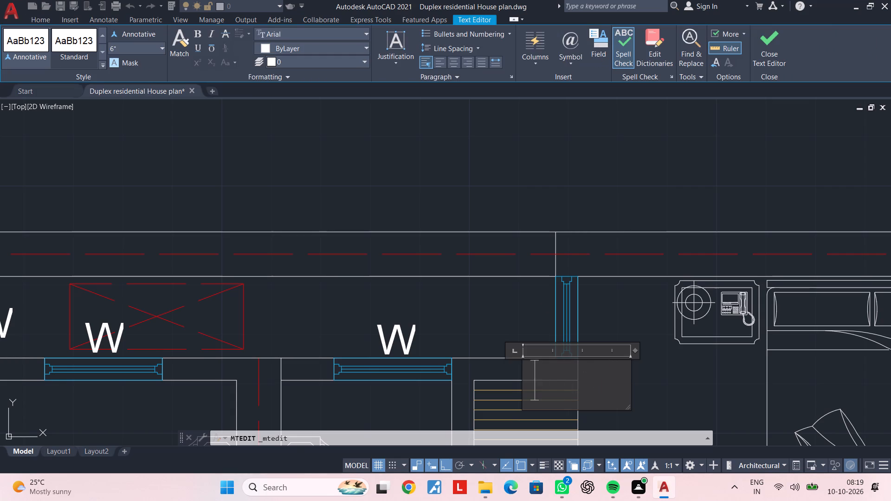
key(d)
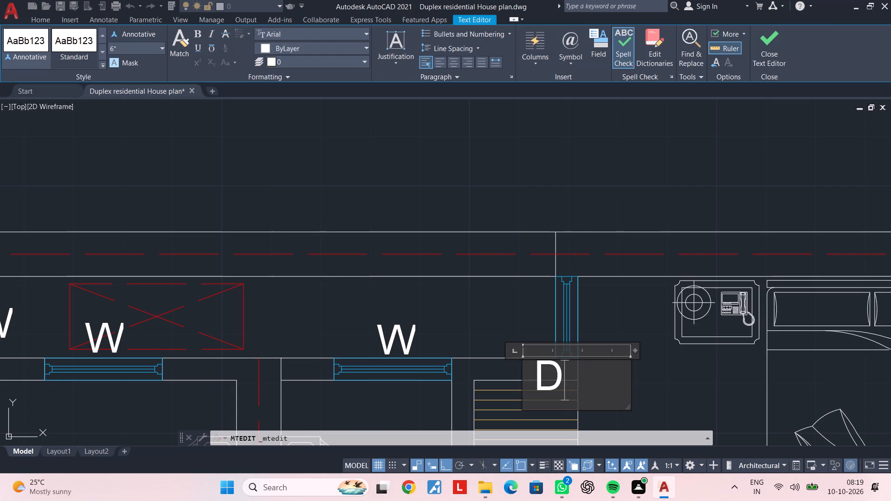
text(/W)
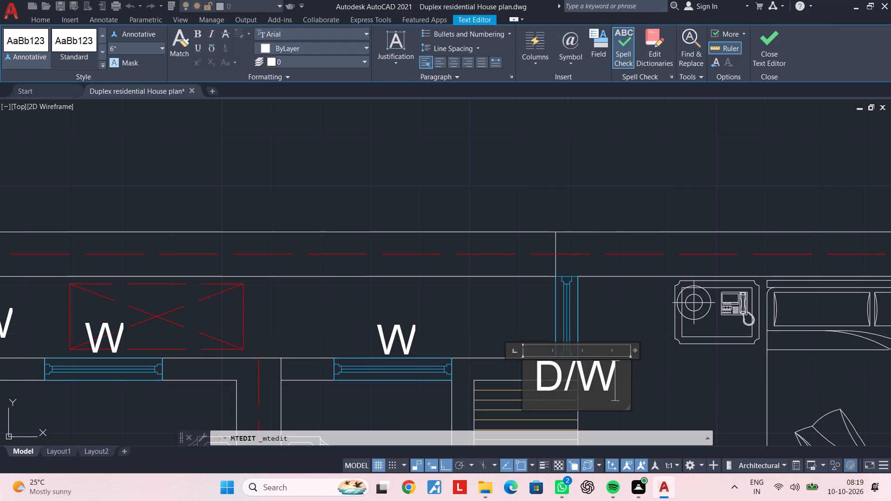
click(525, 316)
key(Escape)
key(Escape)
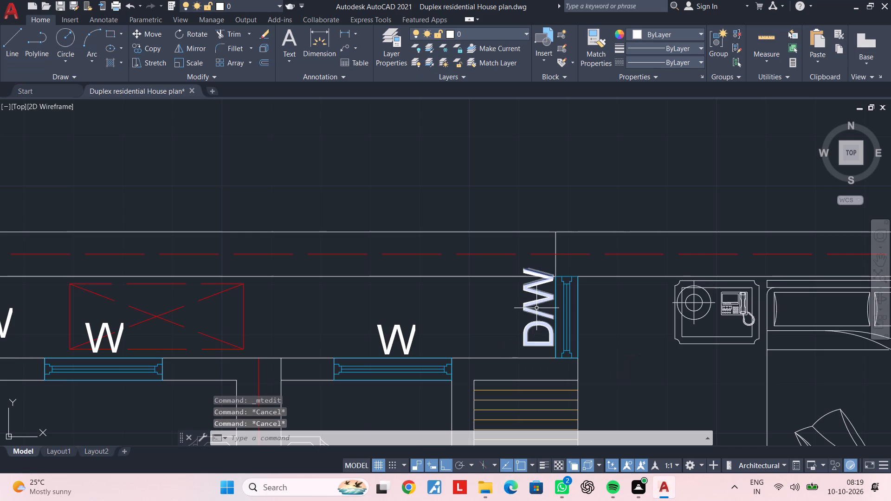
Move the rotated D/W tag about 2 inches straight down alongside the duct's east window.
click(536, 308)
click(525, 319)
text(M)
key(space)
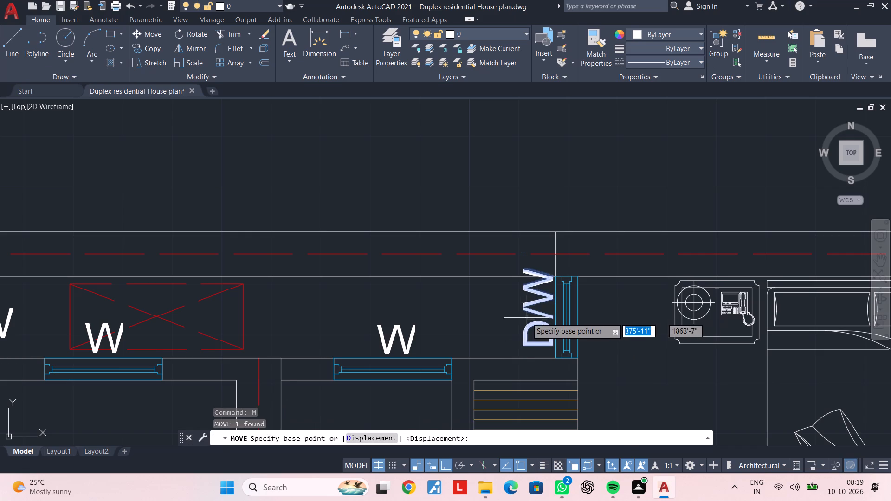
scroll(527, 316, up, 2)
click(541, 302)
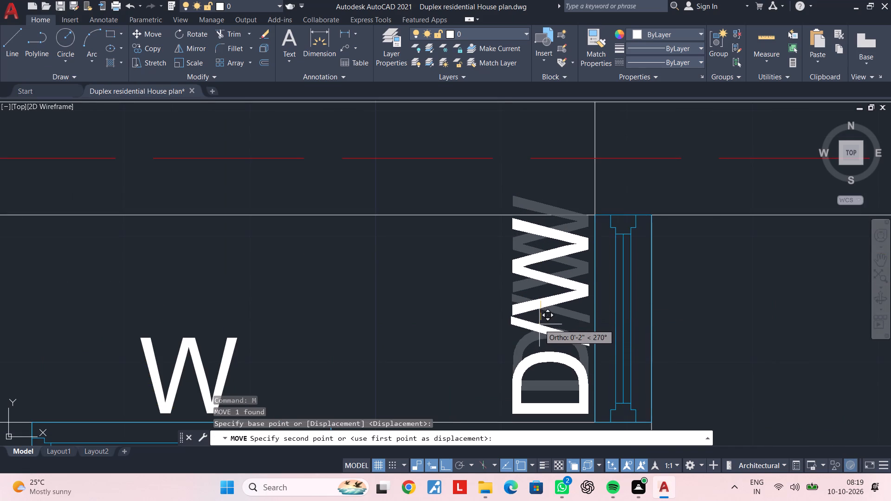
click(539, 324)
scroll(536, 327, down, 2)
middle_drag(536, 327, 536, 303)
key(Escape)
key(Escape)
key(Escape)
key(Escape)
key(Escape)
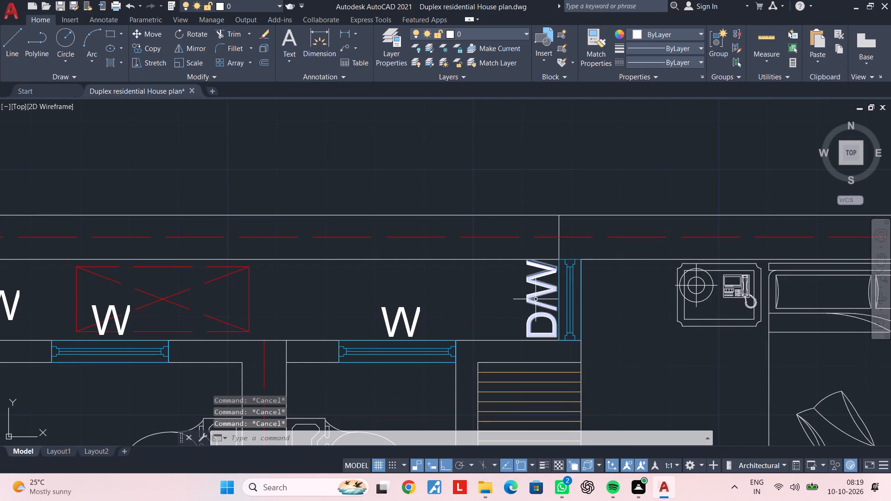
Save the drawing.
scroll(536, 311, down, 1)
middle_drag(536, 311, 533, 277)
key(Escape)
key(Escape)
scroll(533, 300, down, 1)
middle_drag(533, 300, 526, 249)
key(Escape)
key(Escape)
key(Escape)
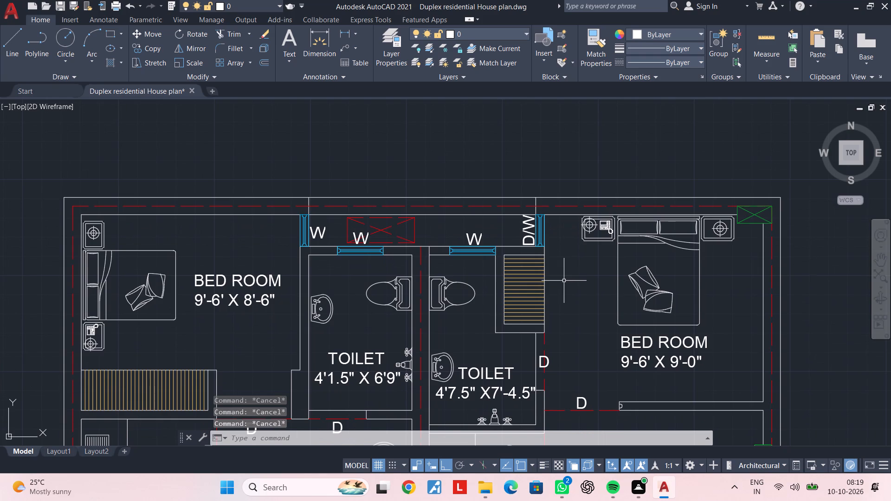
key(ctrl+s)
key(ctrl+s)
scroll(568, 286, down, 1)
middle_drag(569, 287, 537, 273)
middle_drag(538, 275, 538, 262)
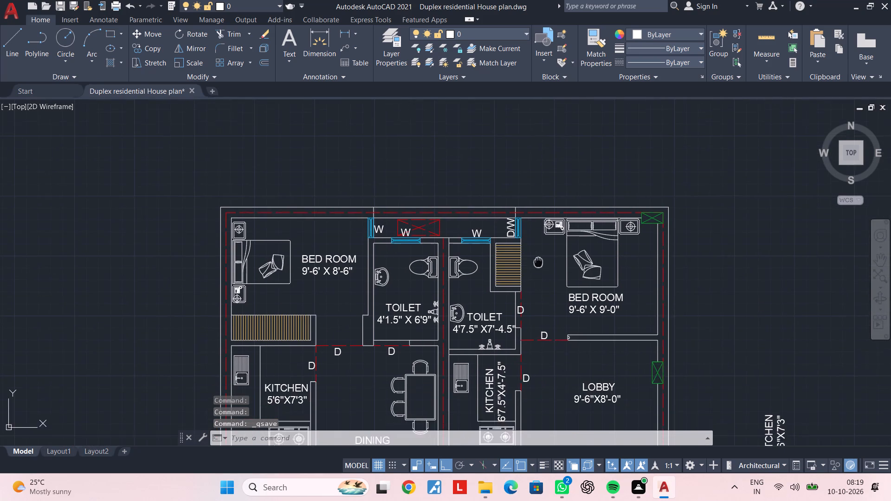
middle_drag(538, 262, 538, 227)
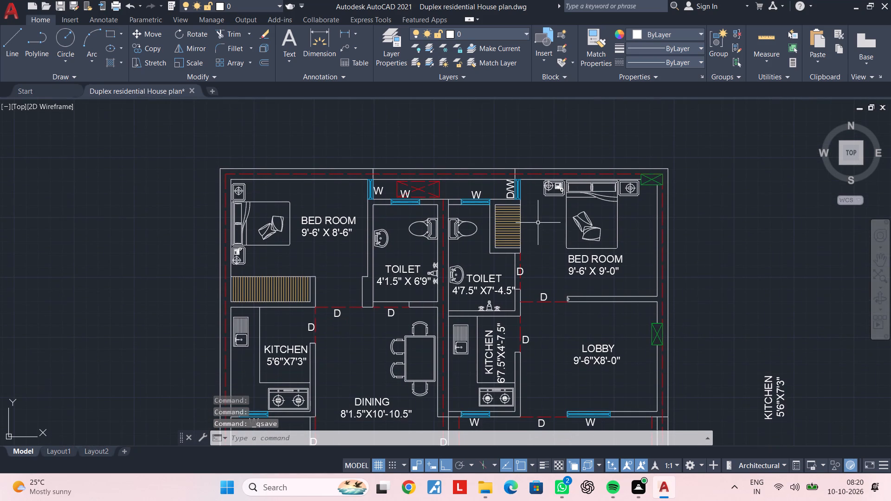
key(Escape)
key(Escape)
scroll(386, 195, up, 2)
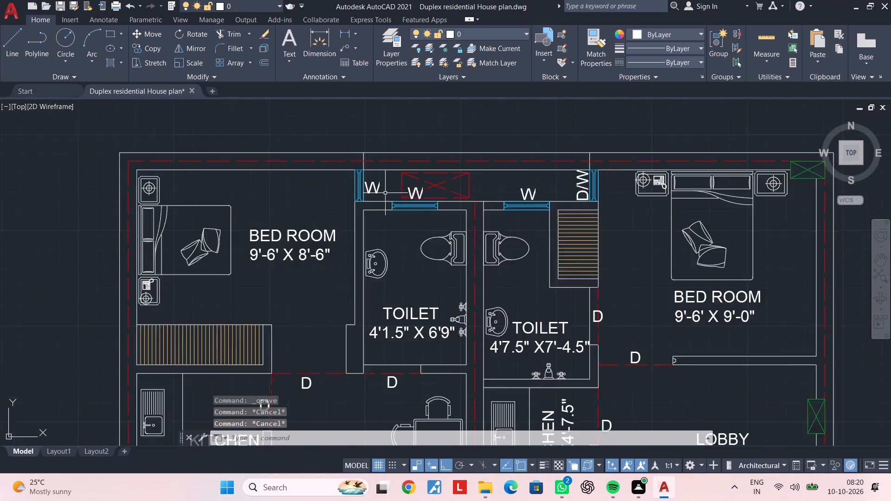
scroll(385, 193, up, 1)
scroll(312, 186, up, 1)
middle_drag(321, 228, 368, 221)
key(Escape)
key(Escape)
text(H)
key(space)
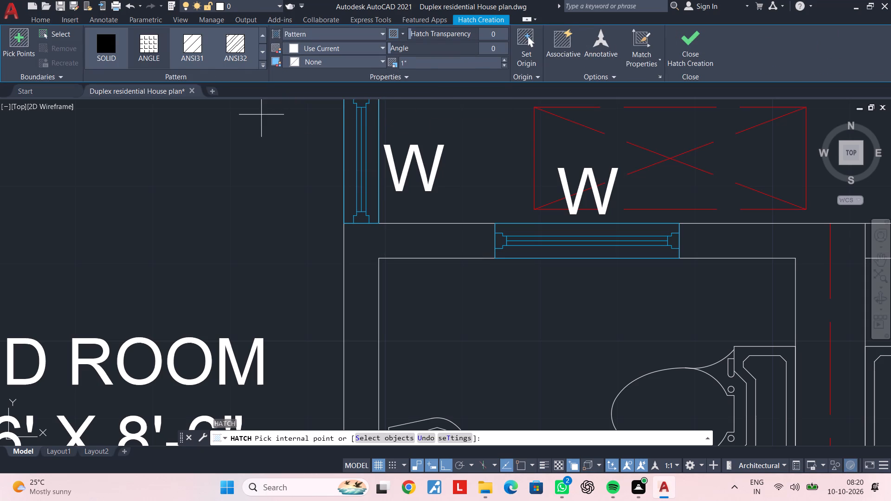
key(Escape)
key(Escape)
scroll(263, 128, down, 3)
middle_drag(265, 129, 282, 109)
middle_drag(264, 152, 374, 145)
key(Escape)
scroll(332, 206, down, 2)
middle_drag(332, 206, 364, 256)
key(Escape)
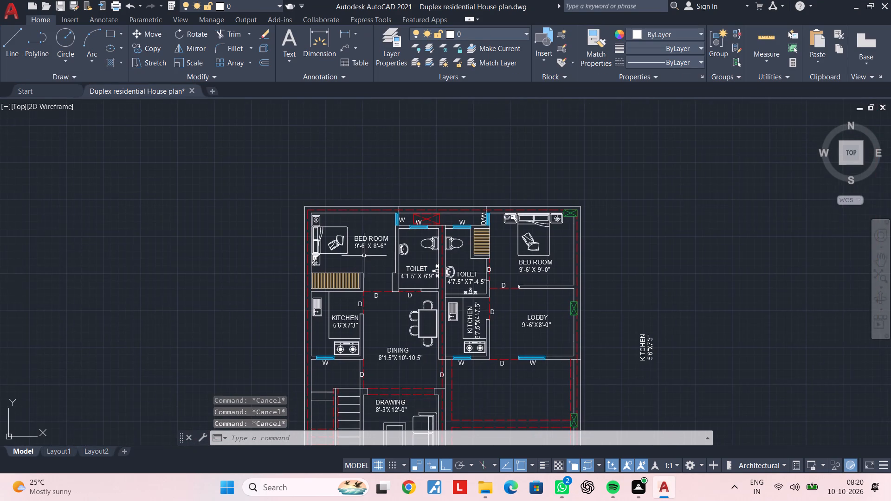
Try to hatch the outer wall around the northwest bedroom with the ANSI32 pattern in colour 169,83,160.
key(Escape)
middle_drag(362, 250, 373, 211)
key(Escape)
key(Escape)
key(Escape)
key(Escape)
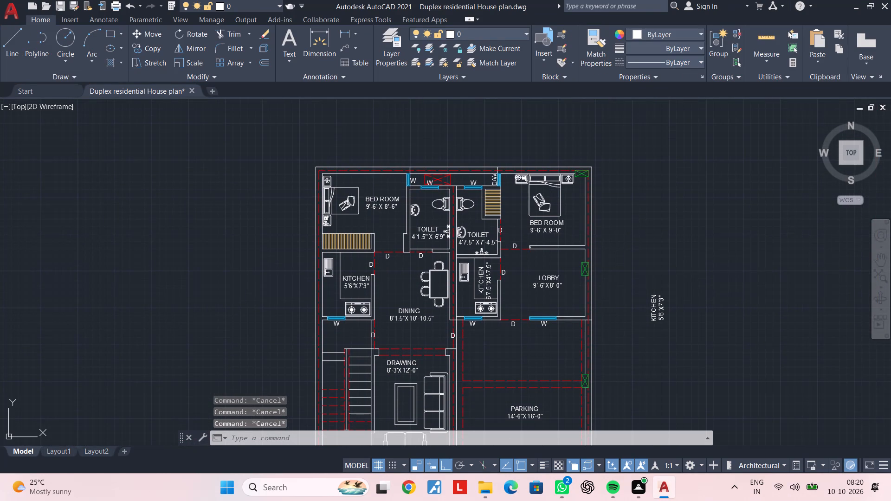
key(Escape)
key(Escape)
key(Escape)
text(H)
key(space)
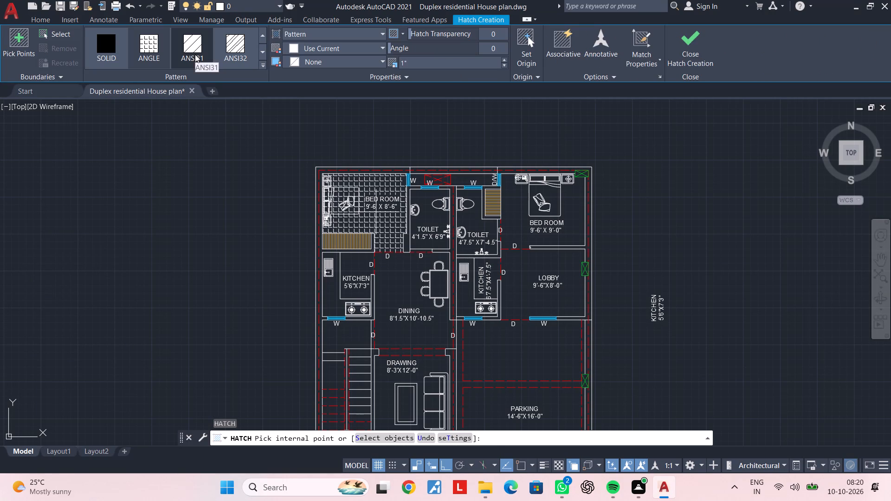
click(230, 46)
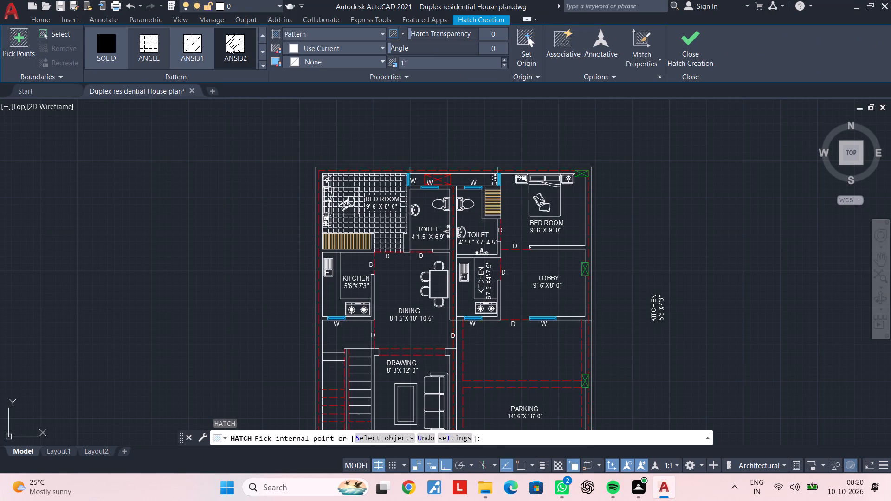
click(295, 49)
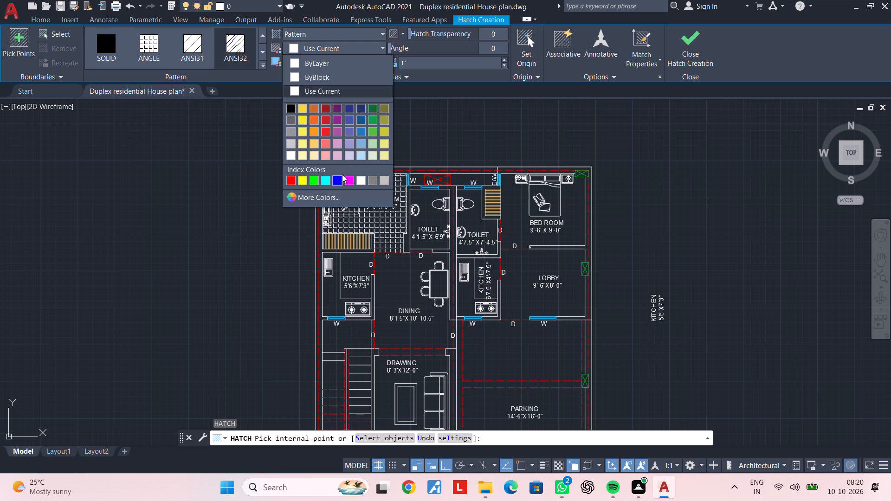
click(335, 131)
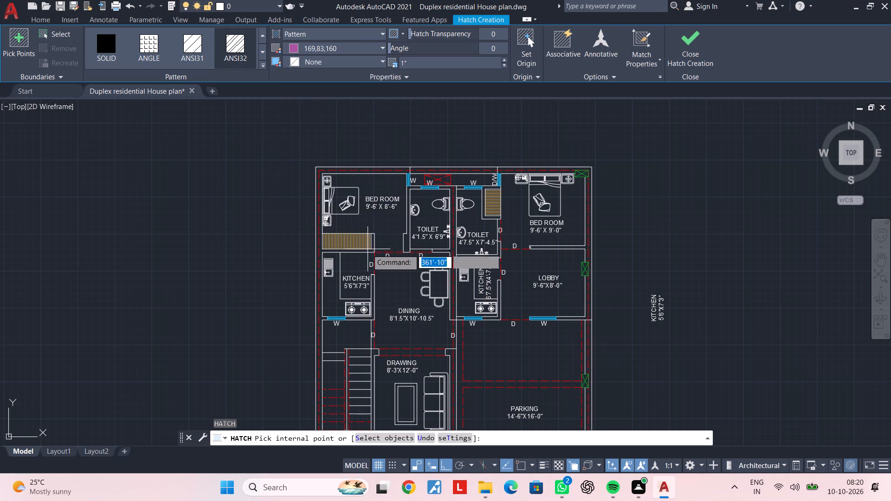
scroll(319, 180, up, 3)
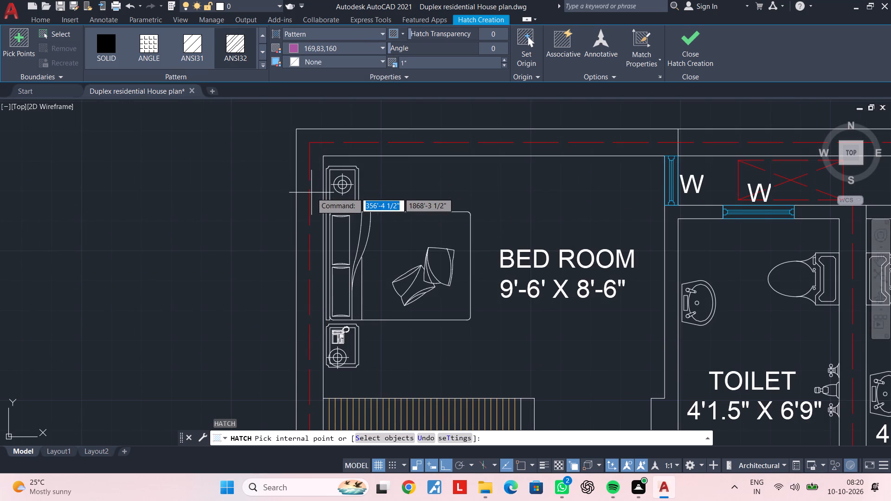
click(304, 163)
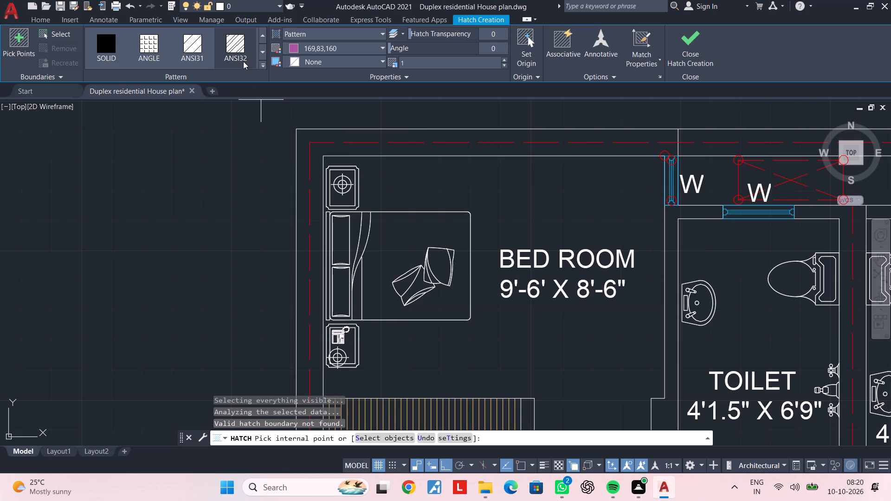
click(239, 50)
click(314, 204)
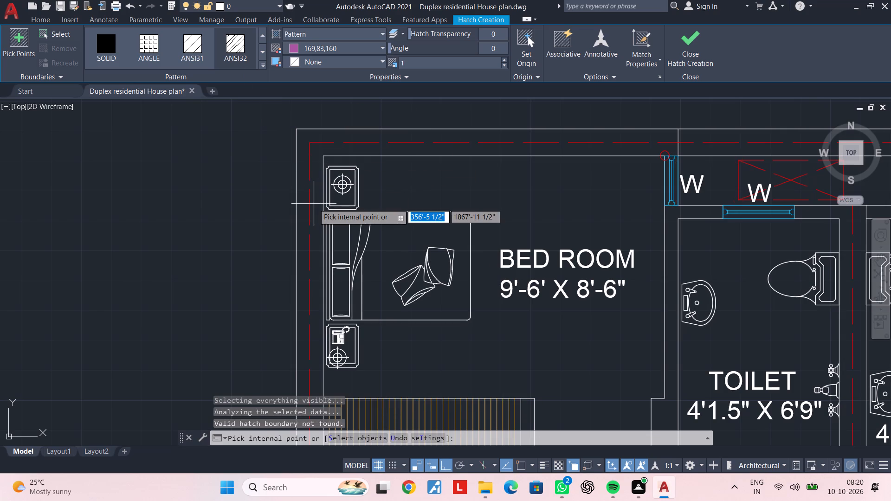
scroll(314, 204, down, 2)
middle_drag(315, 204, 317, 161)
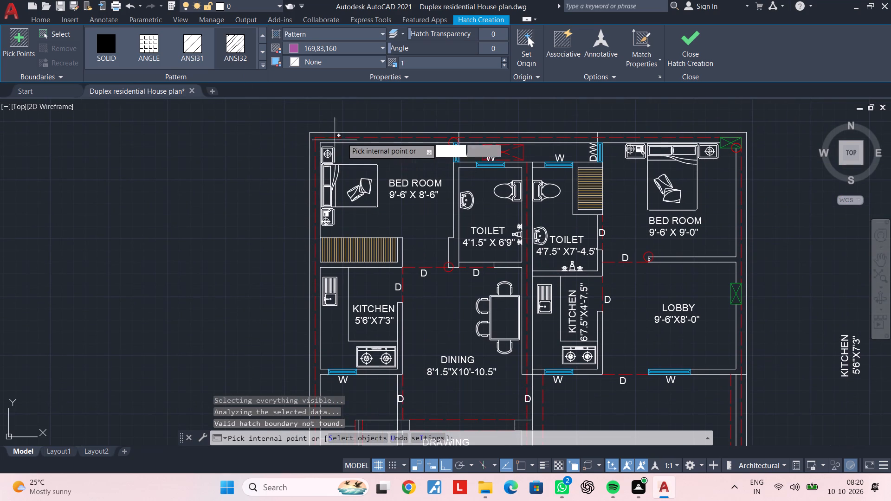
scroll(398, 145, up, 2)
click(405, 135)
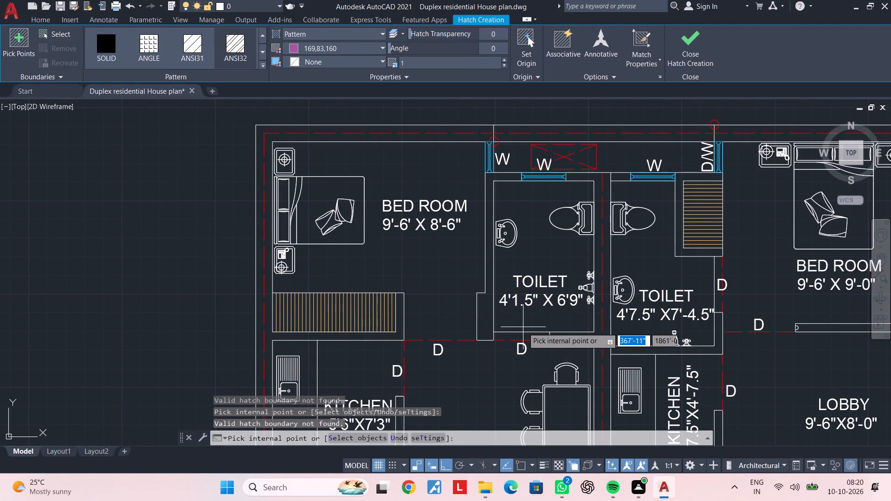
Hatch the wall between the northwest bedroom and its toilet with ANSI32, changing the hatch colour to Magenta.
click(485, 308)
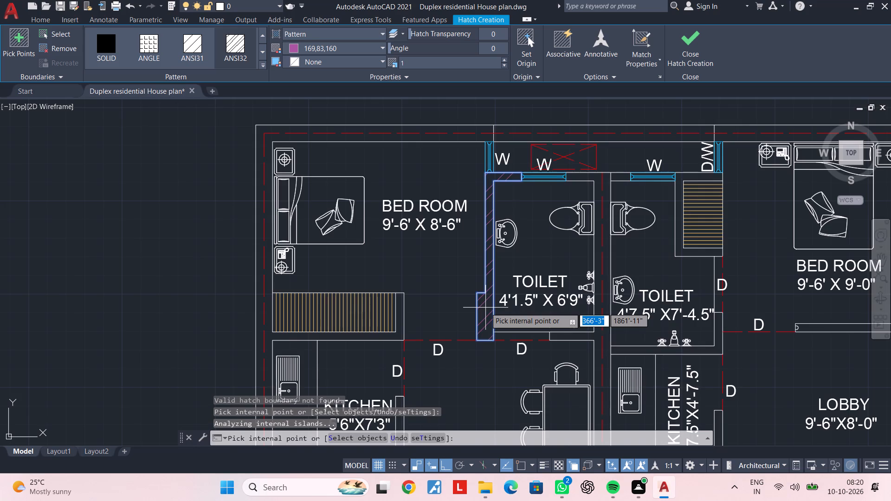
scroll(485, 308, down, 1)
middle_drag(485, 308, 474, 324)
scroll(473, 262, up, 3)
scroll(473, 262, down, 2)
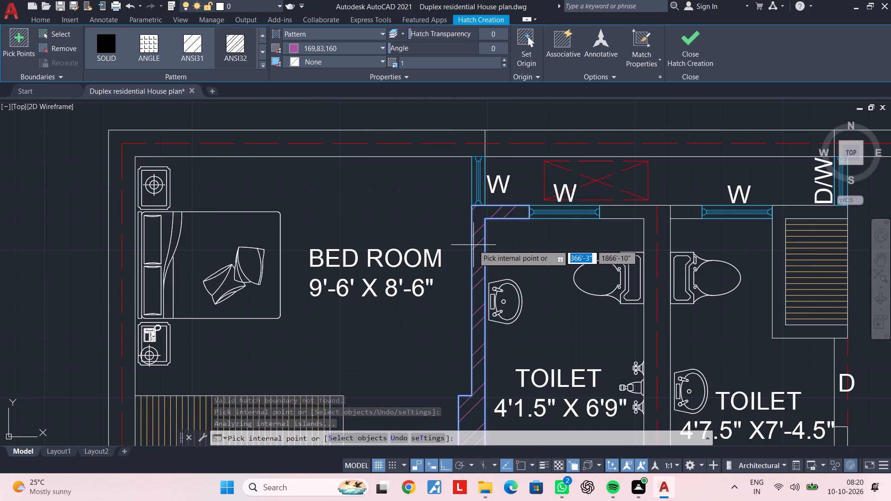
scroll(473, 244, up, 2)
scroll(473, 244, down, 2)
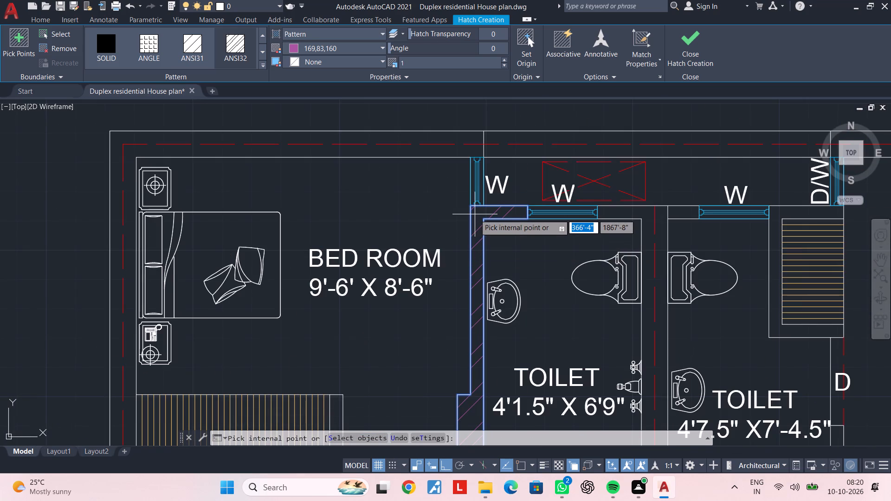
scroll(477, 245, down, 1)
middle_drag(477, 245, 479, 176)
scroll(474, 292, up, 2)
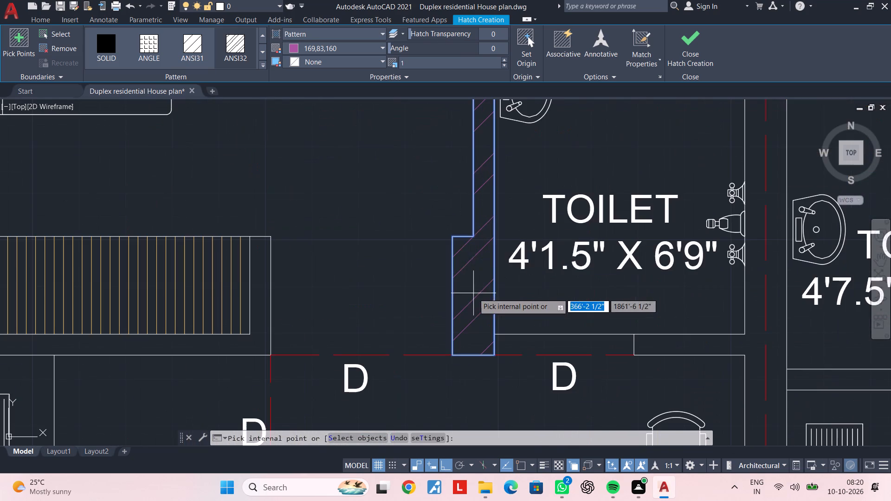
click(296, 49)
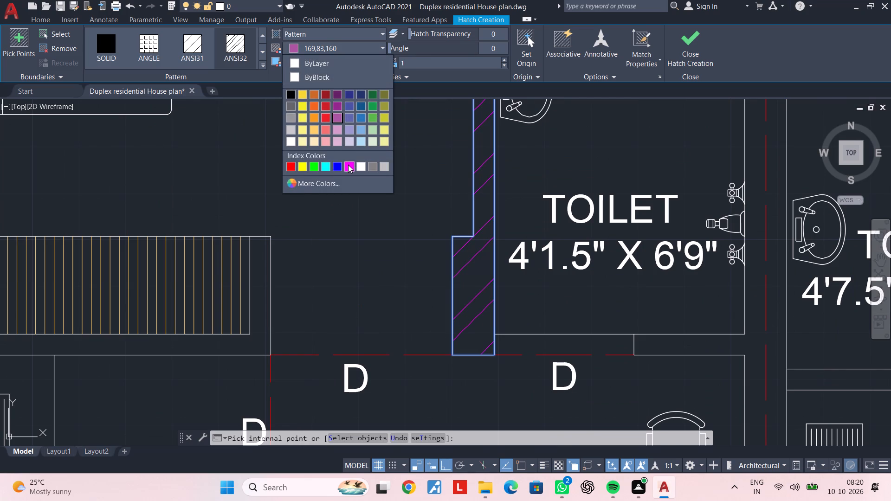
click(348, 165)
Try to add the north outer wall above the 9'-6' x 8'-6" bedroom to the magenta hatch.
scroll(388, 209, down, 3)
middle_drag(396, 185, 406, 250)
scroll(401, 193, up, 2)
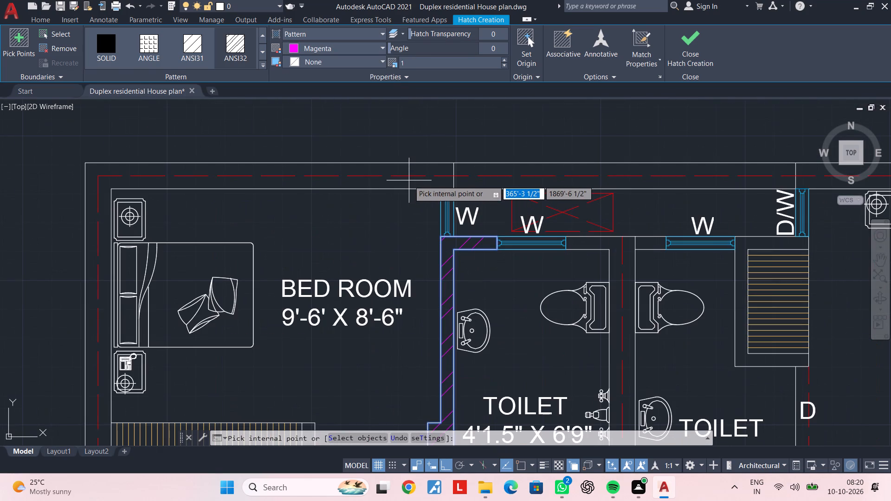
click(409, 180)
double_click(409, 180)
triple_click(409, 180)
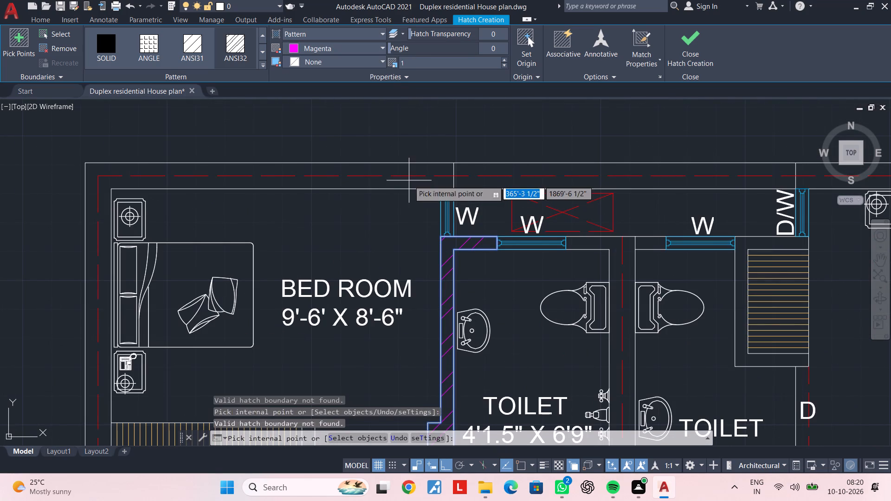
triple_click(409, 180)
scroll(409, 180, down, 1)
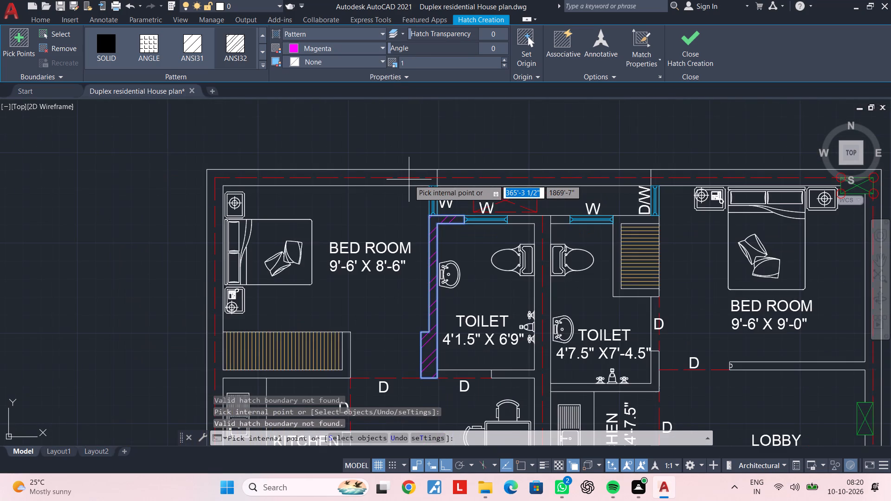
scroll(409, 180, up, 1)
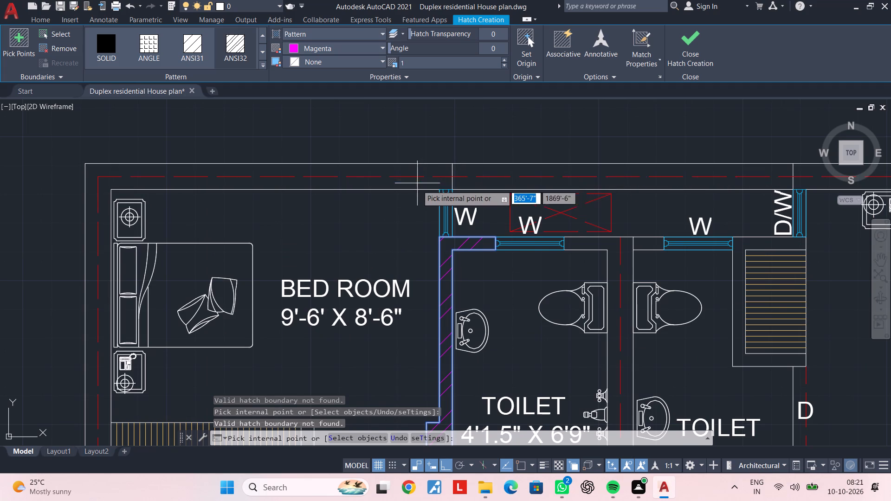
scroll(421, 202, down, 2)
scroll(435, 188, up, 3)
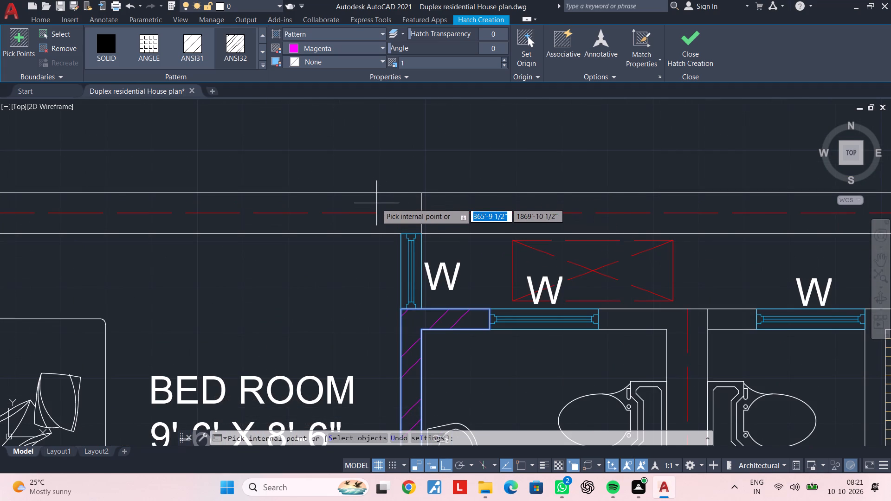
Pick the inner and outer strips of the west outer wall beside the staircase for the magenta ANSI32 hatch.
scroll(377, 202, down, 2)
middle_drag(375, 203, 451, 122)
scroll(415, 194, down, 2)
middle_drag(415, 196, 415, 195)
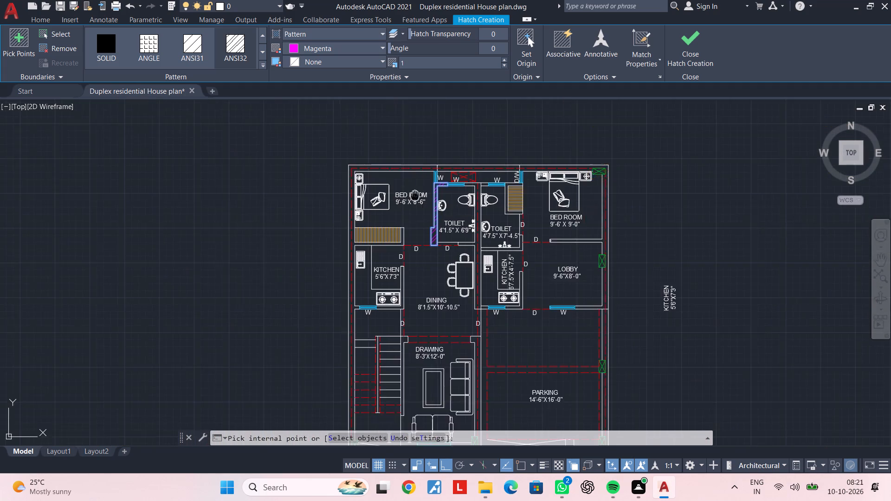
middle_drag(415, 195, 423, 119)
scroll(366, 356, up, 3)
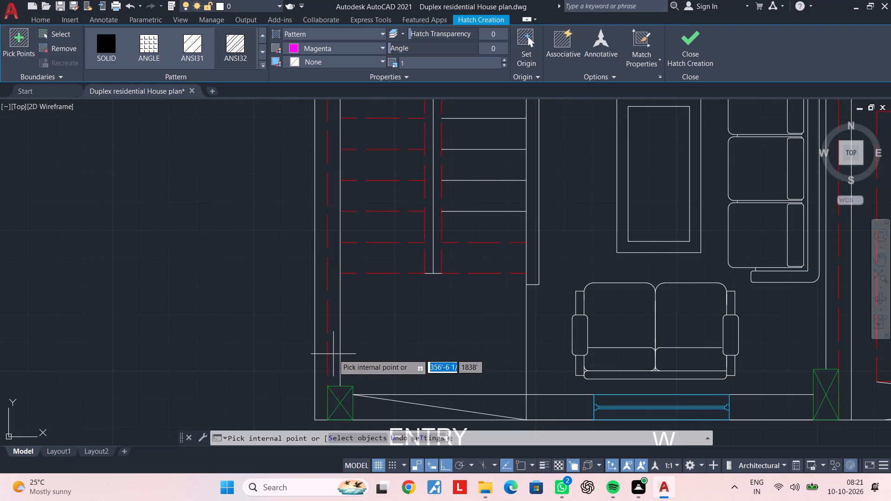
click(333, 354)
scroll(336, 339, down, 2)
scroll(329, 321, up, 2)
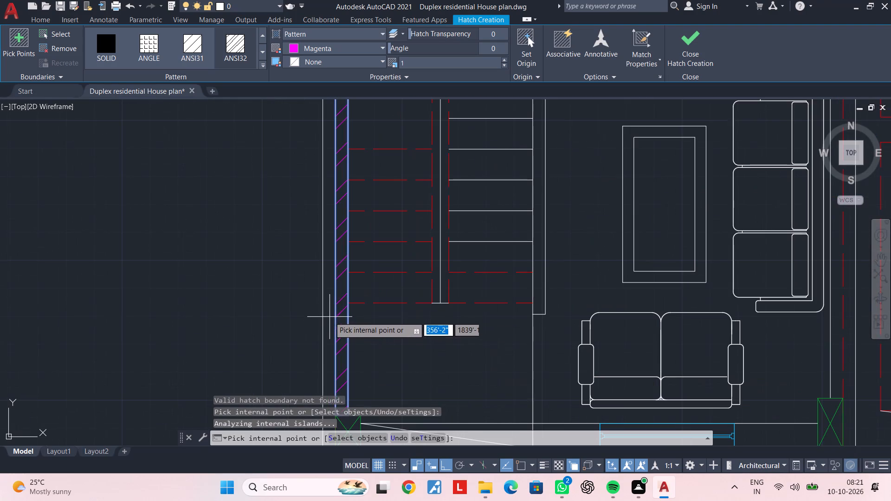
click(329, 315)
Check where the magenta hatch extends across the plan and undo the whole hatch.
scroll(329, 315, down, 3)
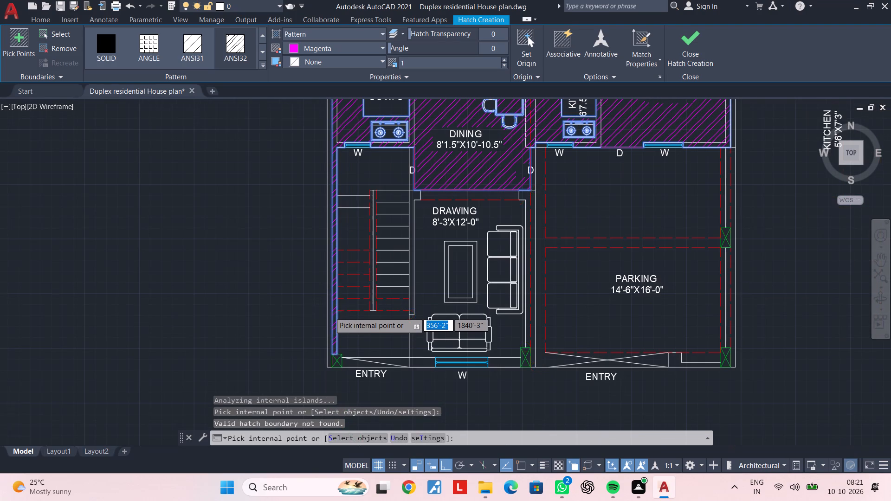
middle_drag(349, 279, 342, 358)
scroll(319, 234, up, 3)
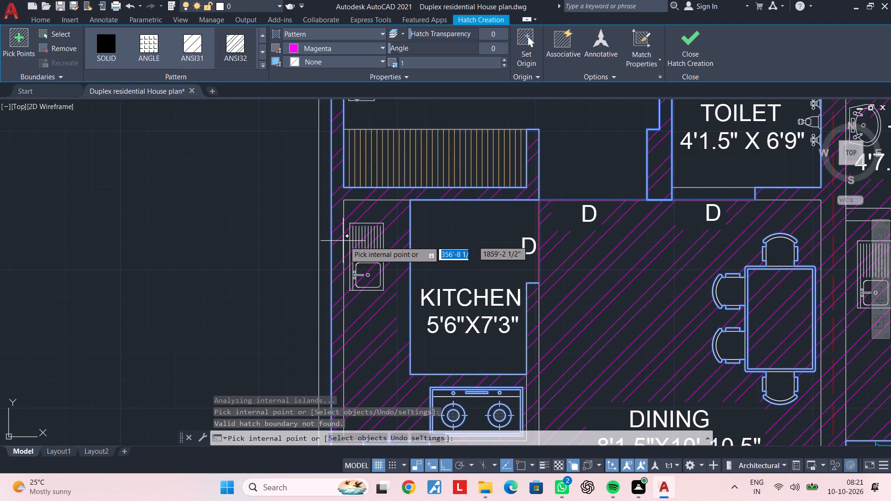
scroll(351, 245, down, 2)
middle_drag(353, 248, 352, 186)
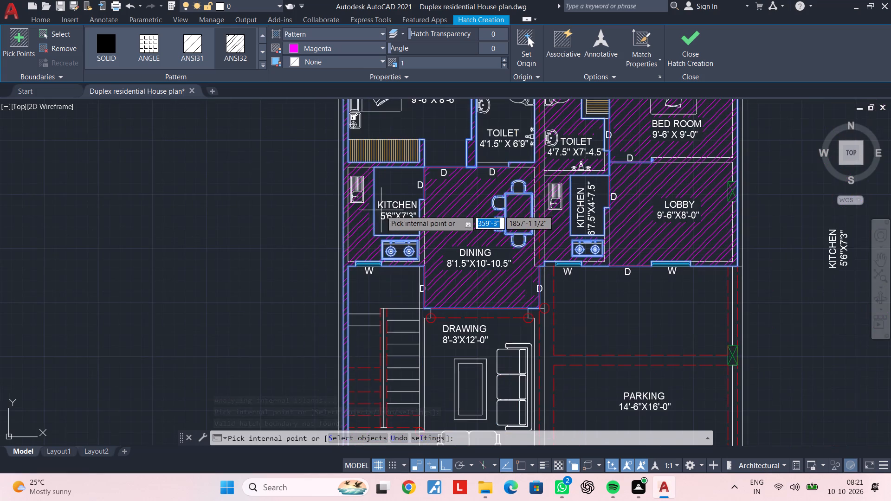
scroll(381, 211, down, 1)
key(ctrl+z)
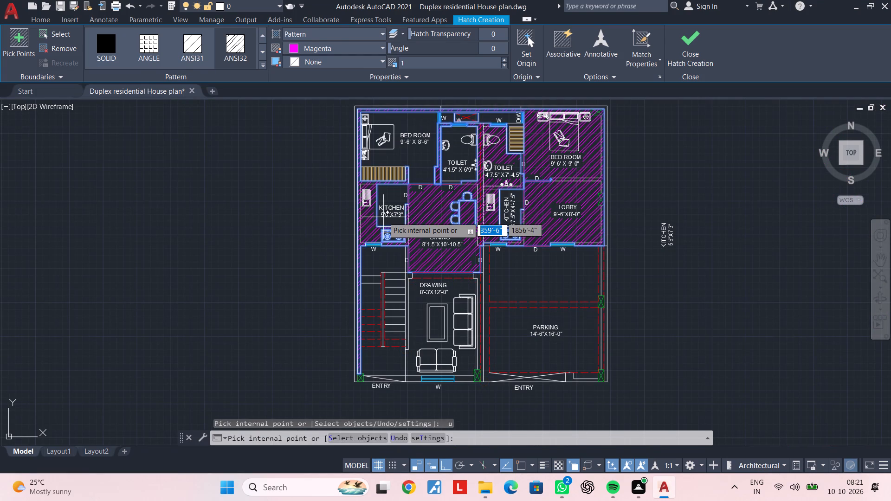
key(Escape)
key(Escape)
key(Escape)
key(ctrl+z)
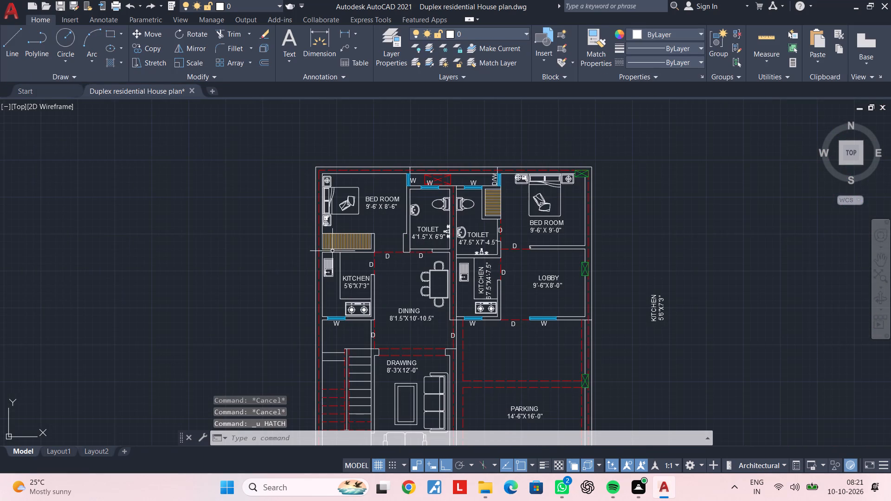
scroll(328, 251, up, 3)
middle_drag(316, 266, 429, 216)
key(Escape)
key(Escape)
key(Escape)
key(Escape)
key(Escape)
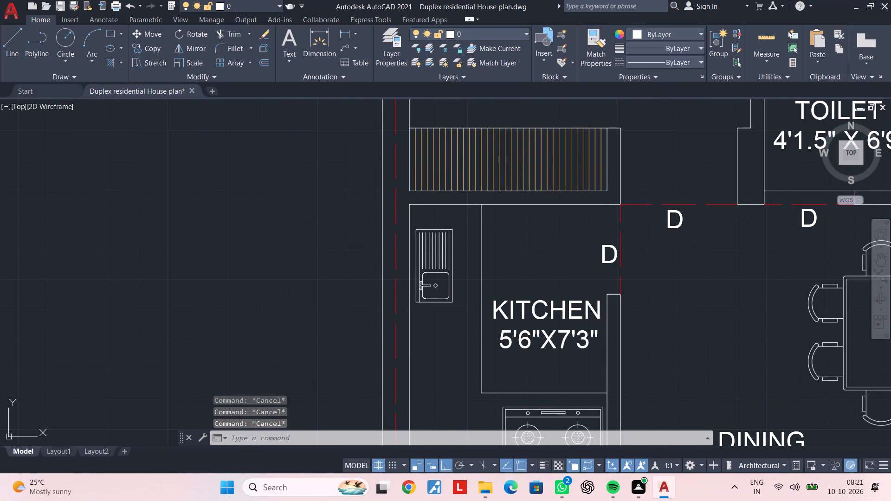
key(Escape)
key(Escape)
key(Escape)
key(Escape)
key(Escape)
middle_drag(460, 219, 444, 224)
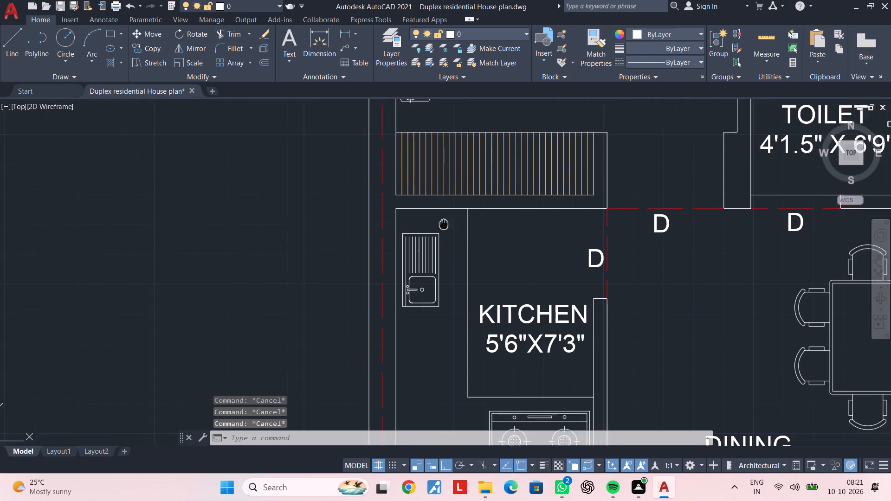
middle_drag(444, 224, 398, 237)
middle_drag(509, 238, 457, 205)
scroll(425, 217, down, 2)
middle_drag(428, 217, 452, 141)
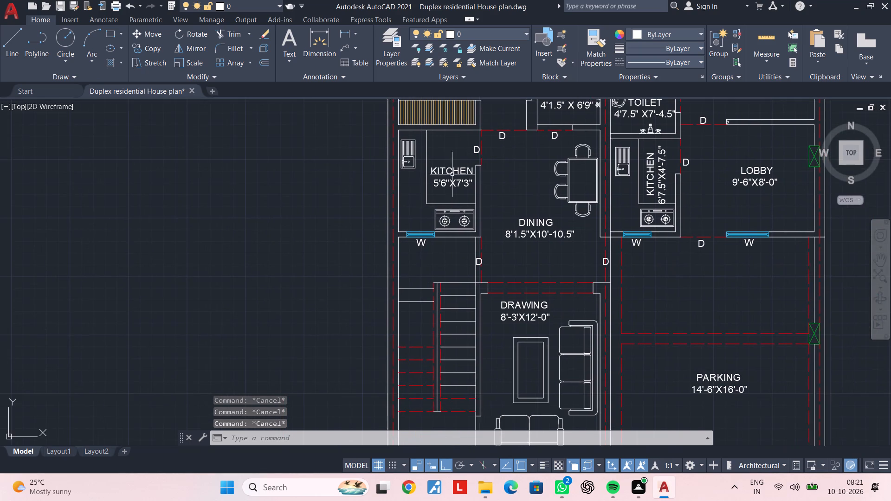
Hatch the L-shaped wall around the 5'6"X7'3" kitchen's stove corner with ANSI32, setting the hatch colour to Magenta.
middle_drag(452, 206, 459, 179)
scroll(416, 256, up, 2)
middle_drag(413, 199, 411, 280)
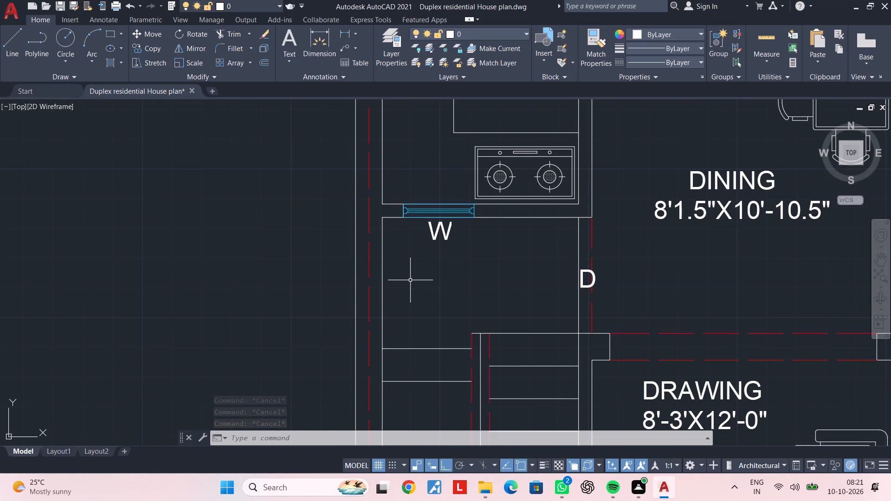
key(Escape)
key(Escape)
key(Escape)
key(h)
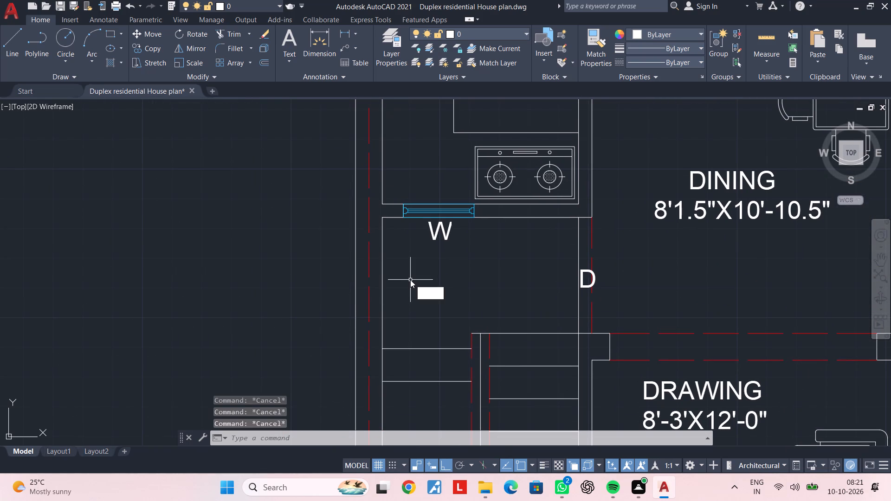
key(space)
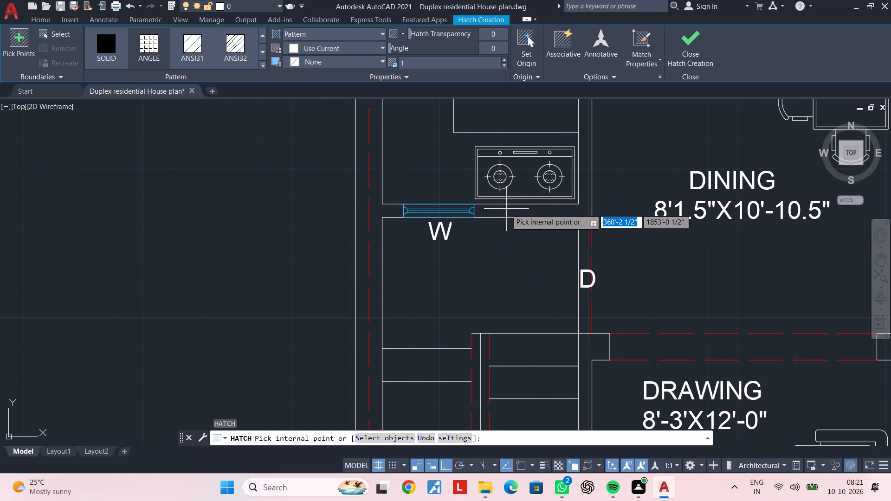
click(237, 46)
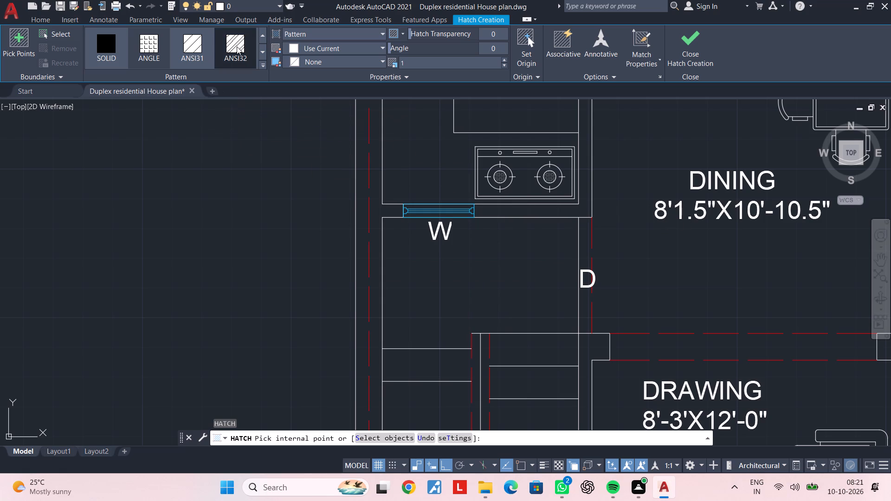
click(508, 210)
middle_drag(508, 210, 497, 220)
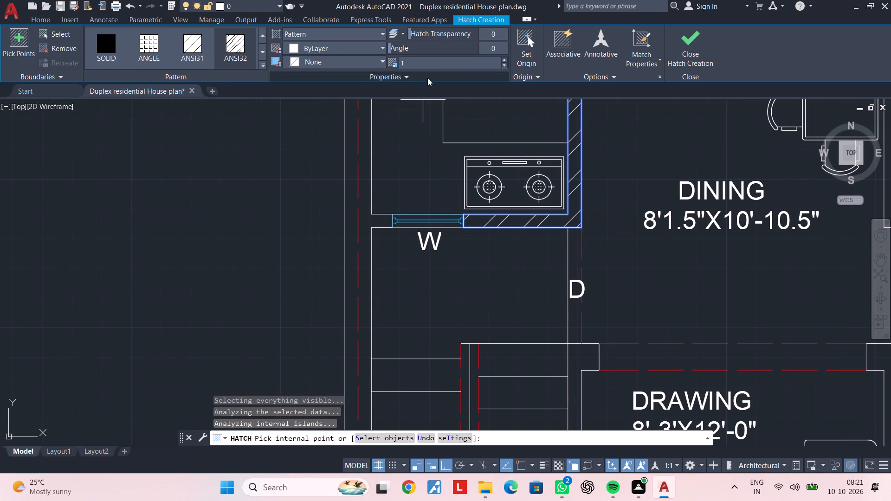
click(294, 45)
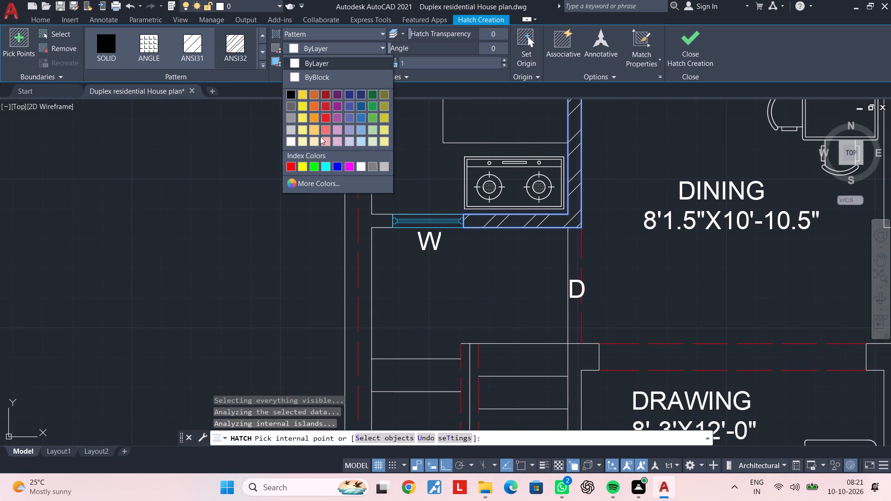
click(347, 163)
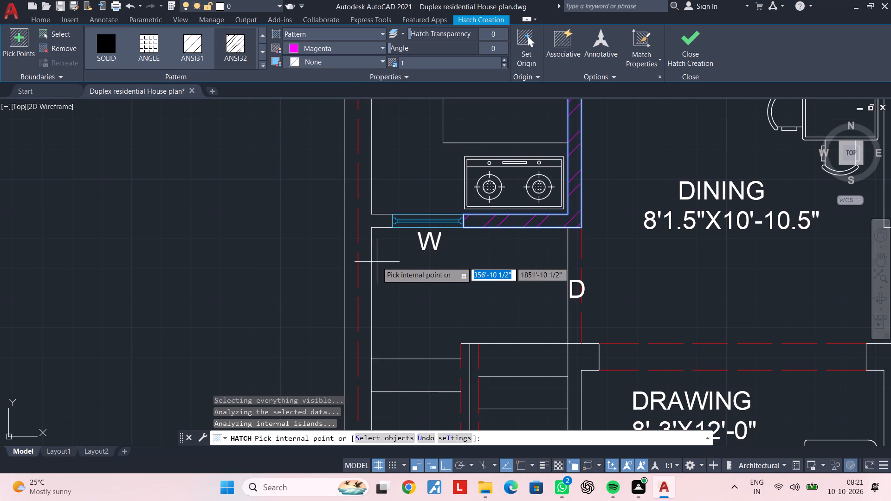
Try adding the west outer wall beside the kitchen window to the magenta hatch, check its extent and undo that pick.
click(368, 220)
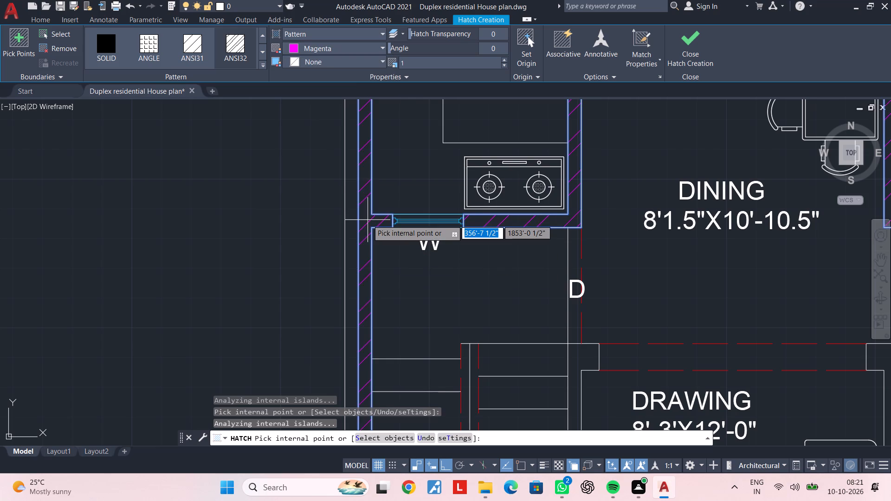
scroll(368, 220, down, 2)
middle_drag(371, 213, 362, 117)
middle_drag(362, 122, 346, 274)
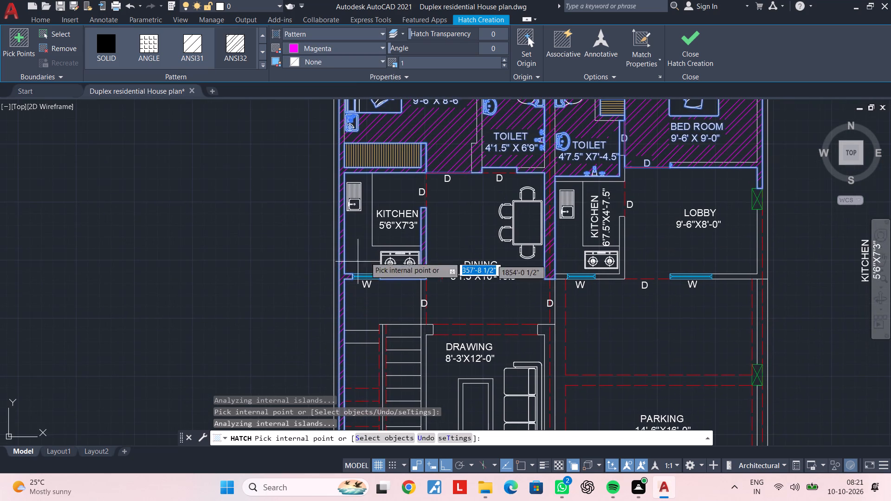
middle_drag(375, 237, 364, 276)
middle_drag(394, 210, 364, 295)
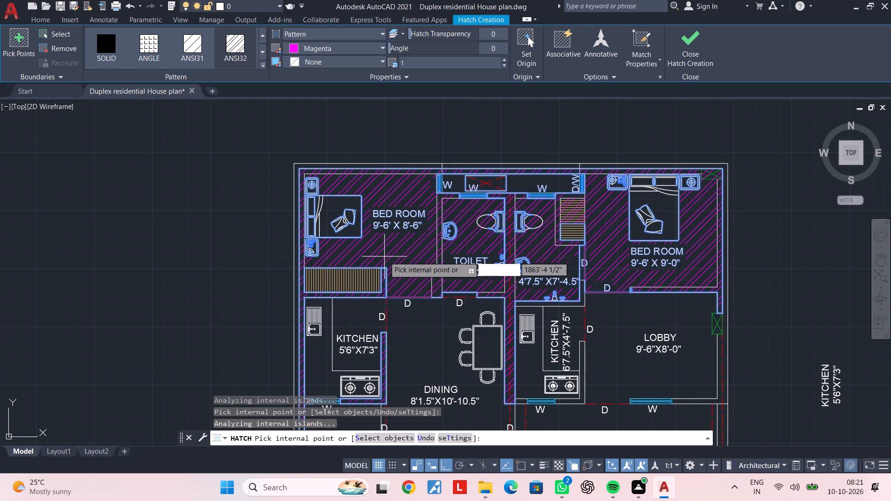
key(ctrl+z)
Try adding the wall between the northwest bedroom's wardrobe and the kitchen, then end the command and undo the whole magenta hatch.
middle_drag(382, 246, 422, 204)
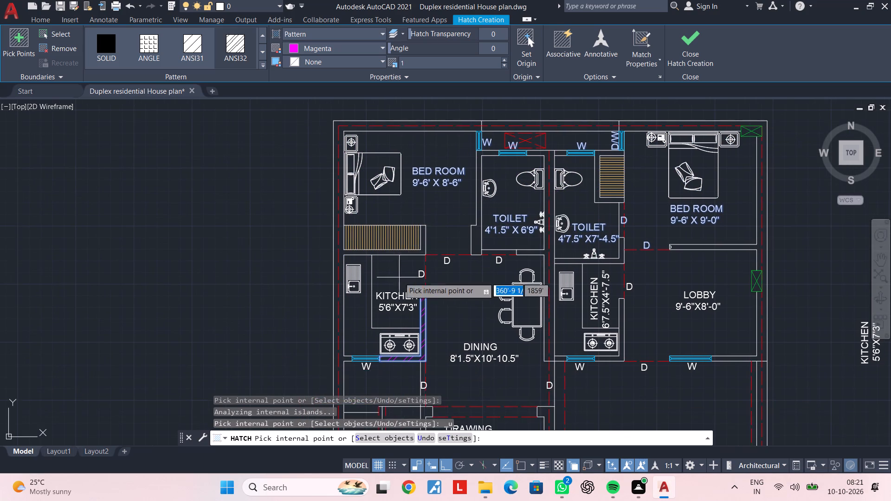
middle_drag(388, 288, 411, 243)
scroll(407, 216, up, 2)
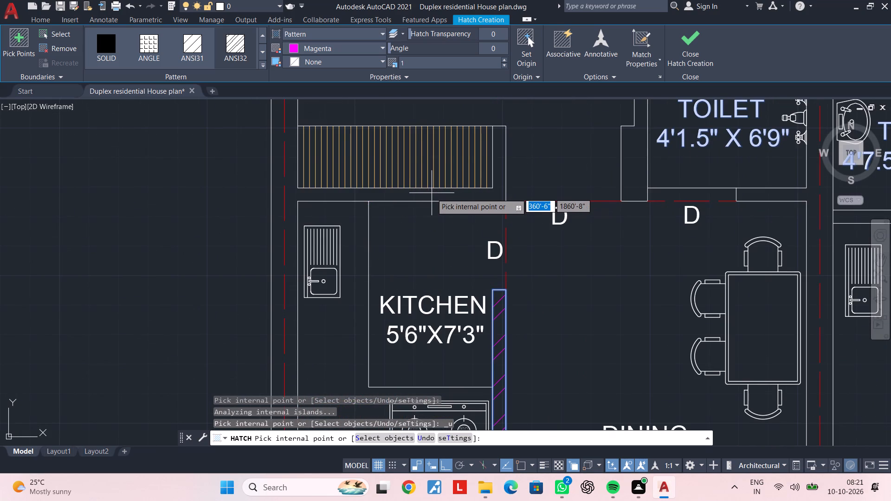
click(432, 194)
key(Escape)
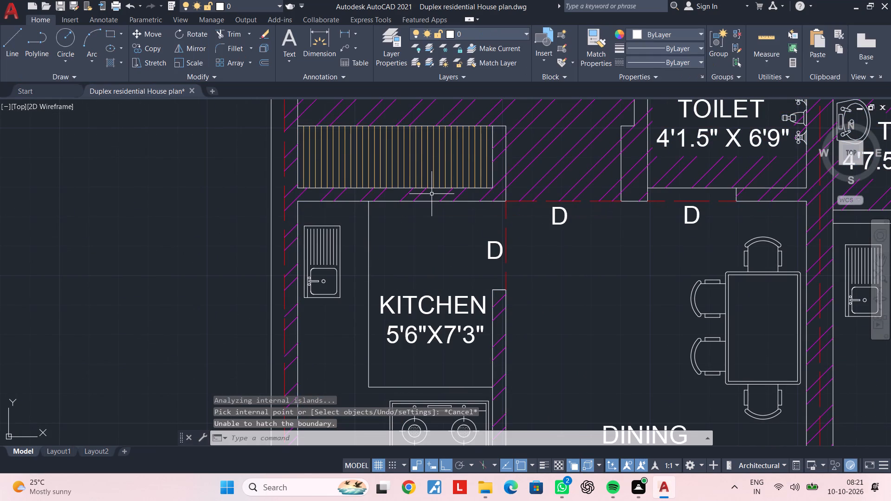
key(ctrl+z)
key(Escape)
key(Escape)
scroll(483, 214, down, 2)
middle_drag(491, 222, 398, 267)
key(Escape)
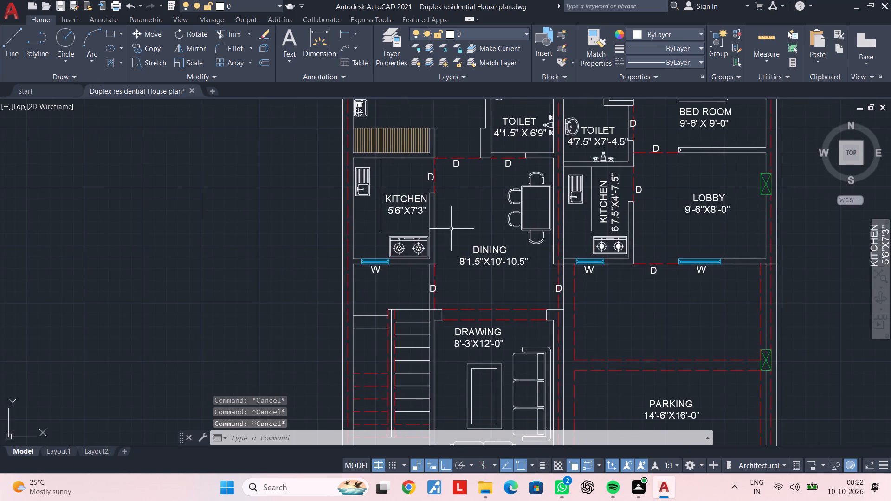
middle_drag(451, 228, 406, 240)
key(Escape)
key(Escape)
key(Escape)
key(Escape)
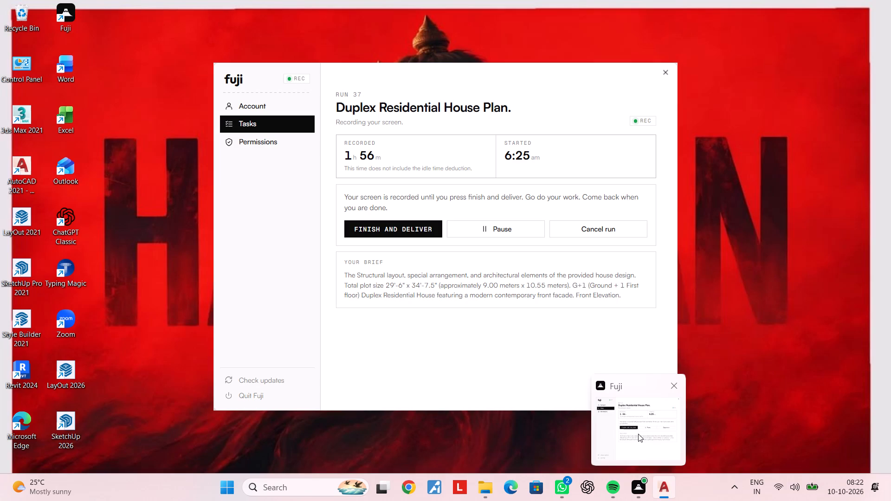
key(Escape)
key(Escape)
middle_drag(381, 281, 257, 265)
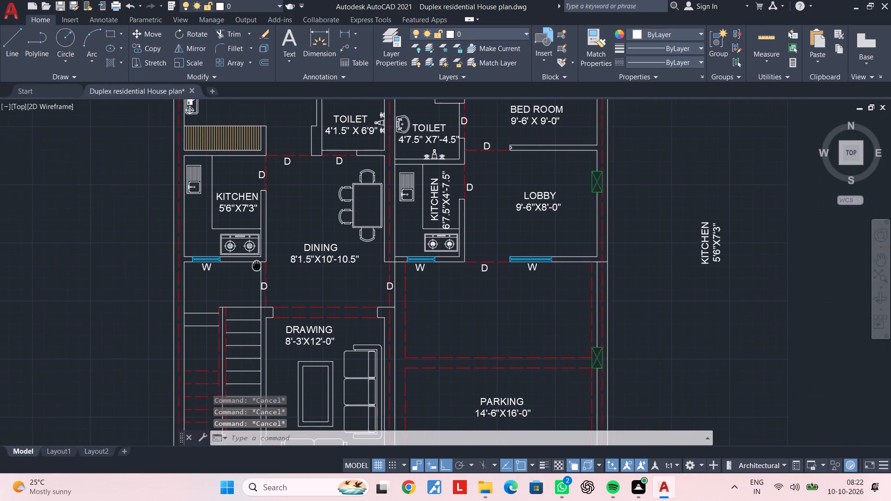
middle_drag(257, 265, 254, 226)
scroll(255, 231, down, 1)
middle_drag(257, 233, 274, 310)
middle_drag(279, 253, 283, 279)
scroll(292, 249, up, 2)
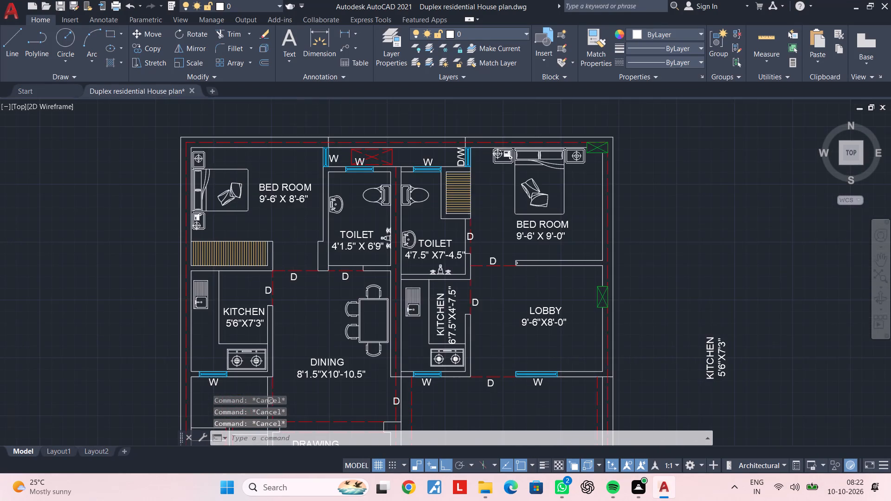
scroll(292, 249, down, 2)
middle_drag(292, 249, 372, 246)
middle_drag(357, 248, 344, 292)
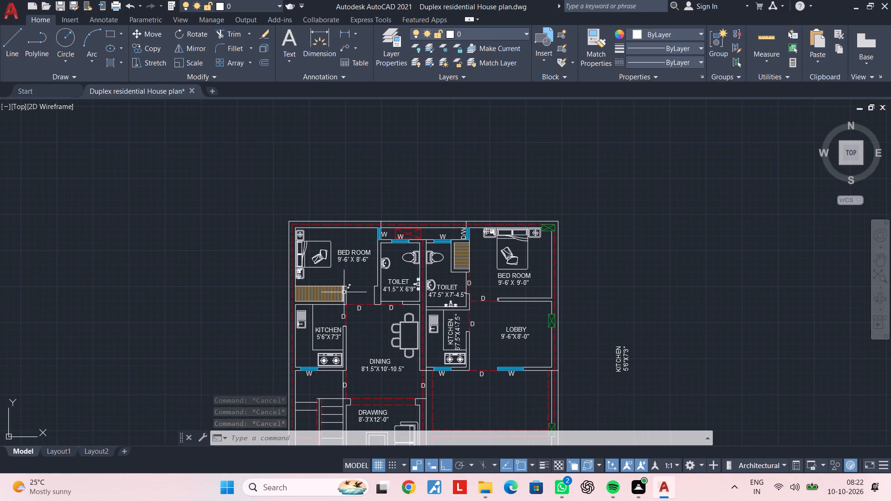
Start an ANSI32 hatch and pick the inner and outer strips of the outer wall above the 9'-6' X 8'-6" bedroom.
key(Escape)
key(Escape)
text(H)
key(space)
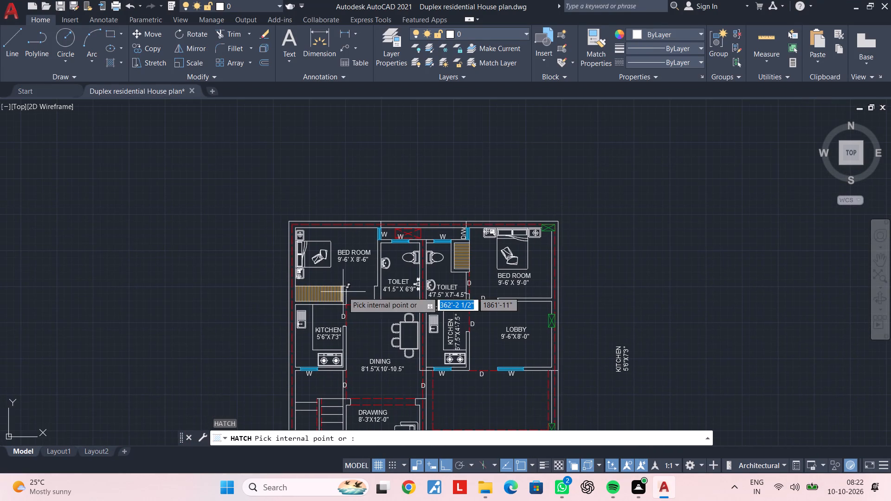
scroll(335, 225, up, 3)
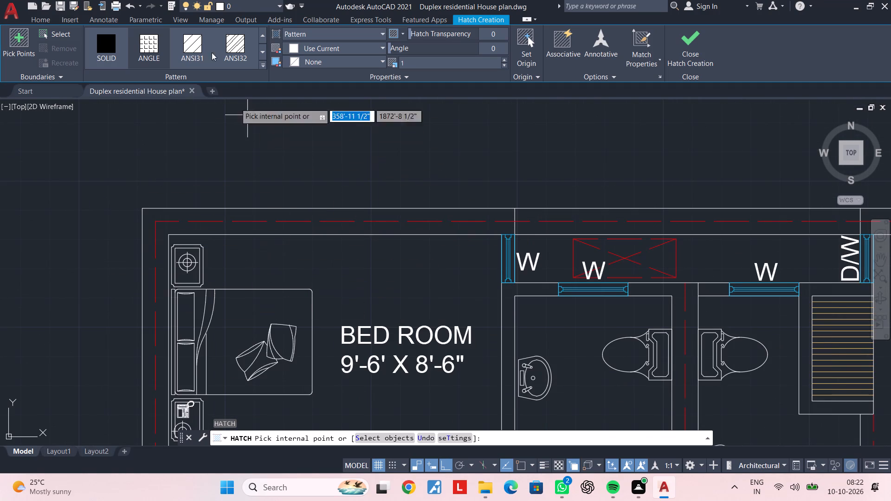
click(235, 48)
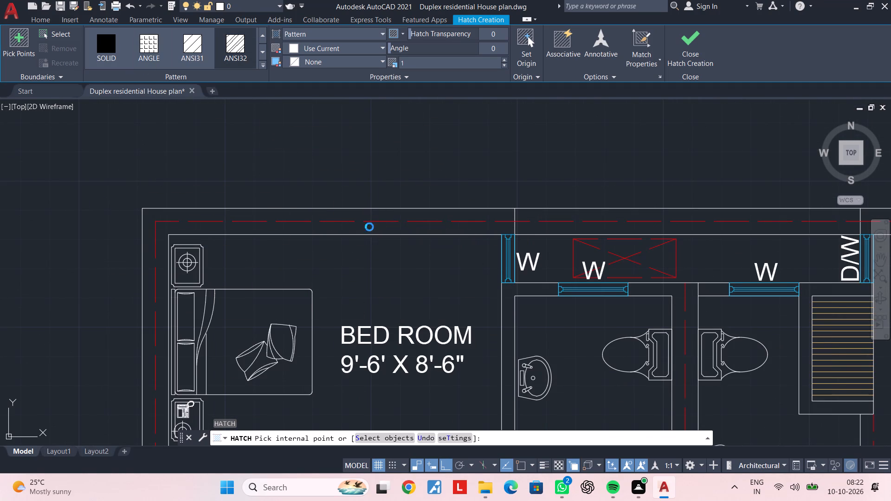
click(369, 227)
scroll(369, 227, down, 2)
scroll(369, 227, up, 2)
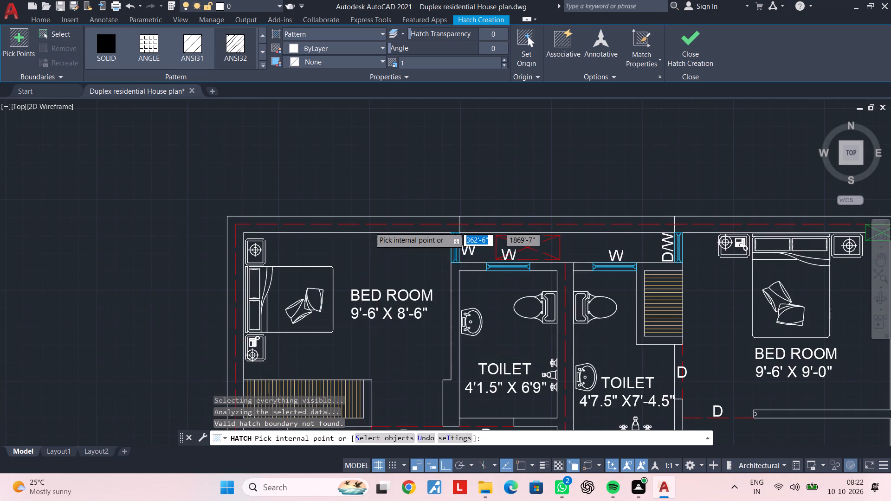
scroll(369, 227, down, 2)
click(369, 227)
scroll(369, 227, down, 1)
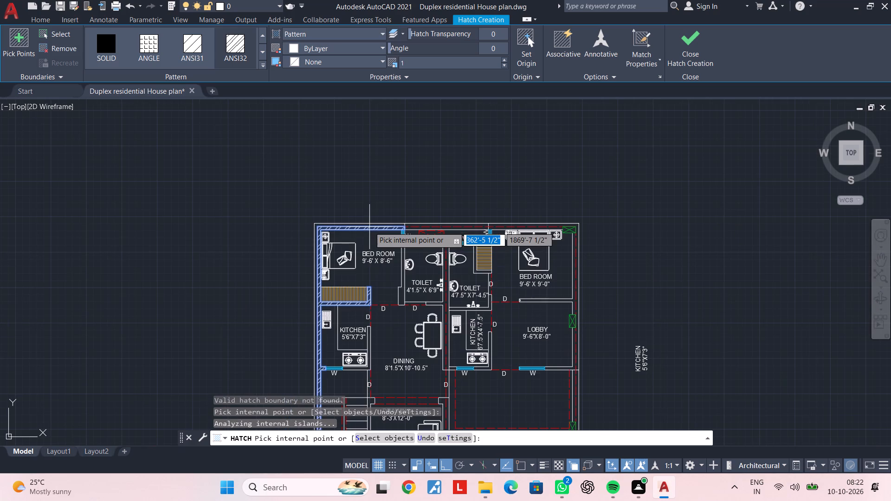
scroll(364, 215, up, 5)
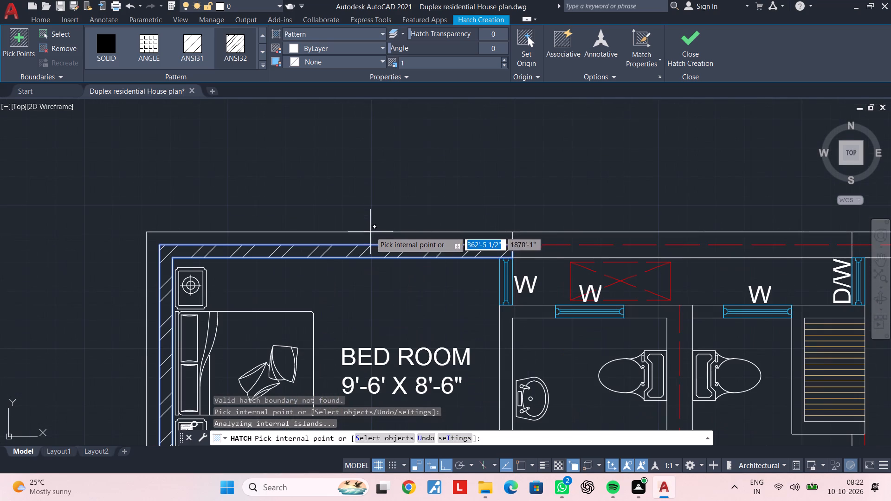
click(370, 235)
Add the wall between the staircase and the drawing room, including its corner return, to the ANSI32 hatch.
scroll(370, 237, down, 3)
middle_drag(371, 243, 364, 139)
middle_drag(334, 269, 360, 169)
middle_drag(316, 290, 344, 170)
middle_drag(325, 271, 327, 220)
middle_drag(389, 258, 359, 338)
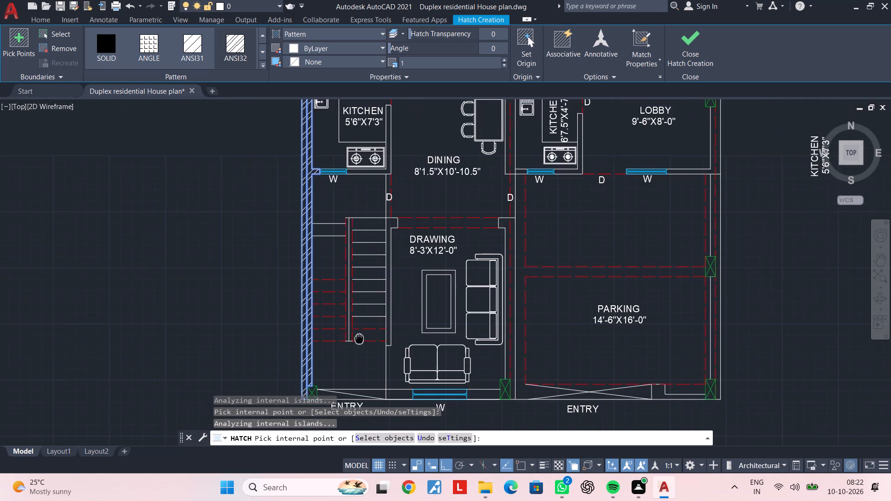
middle_drag(359, 338, 359, 339)
scroll(390, 254, up, 2)
click(383, 245)
Add both strips of the wall between the drawing room and the parking area to the ANSI32 hatch.
scroll(383, 246, down, 1)
middle_drag(383, 256, 369, 337)
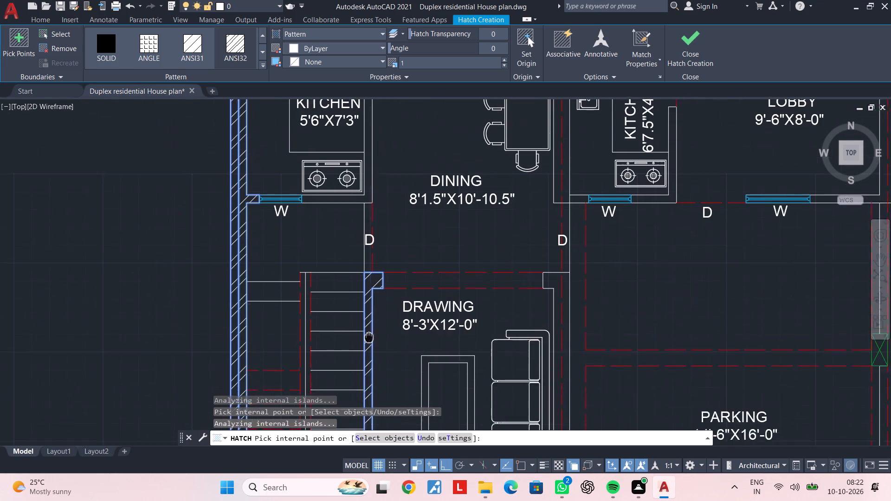
middle_drag(369, 337, 369, 353)
middle_drag(489, 295, 379, 271)
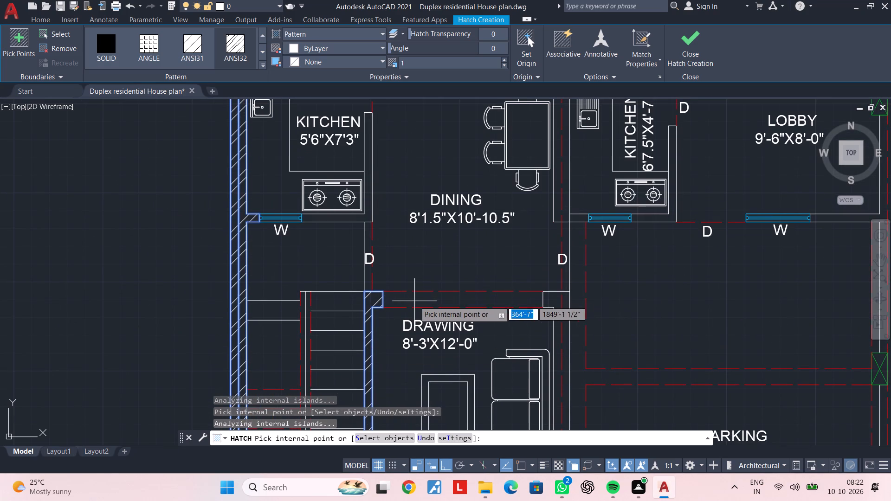
middle_drag(570, 305, 463, 276)
scroll(463, 276, up, 1)
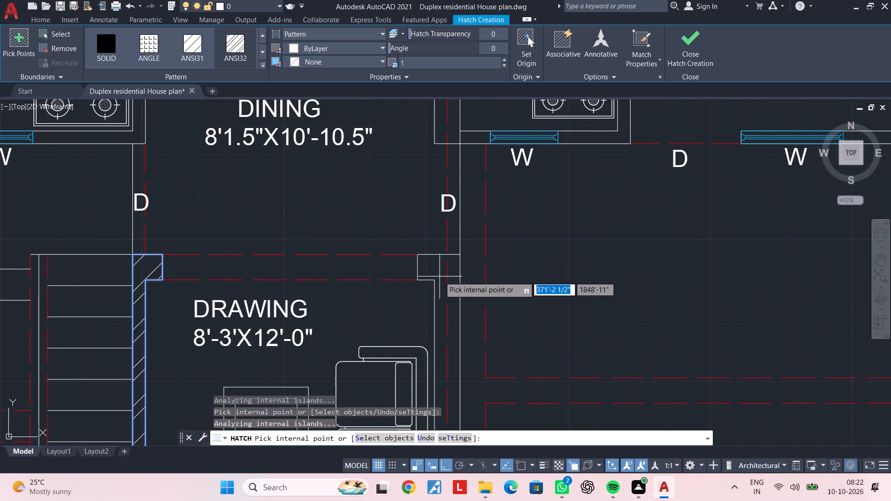
click(431, 271)
scroll(438, 278, down, 2)
scroll(439, 277, up, 3)
click(451, 270)
Add the front wall segments on both sides of the drawing room window to the ANSI32 hatch.
scroll(451, 280, down, 2)
middle_drag(452, 286, 430, 156)
scroll(454, 253, down, 1)
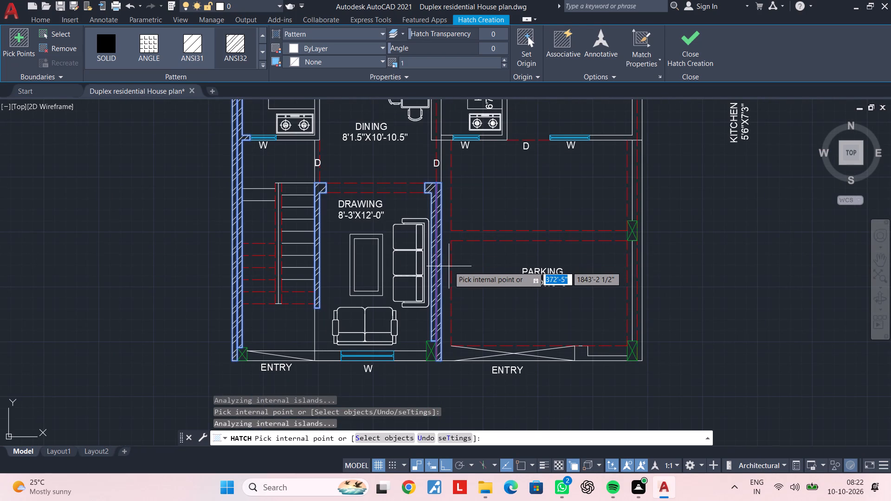
middle_drag(440, 342, 486, 273)
scroll(453, 302, up, 1)
click(458, 278)
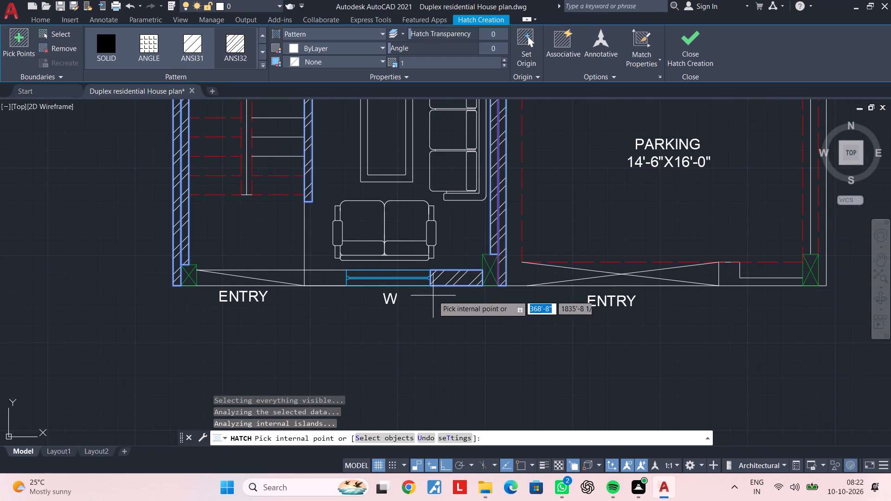
click(333, 275)
Add the L-shaped wall between the 5'6"X7'3" kitchen and the dining area to the ANSI32 hatch.
scroll(335, 279, down, 2)
middle_drag(375, 201, 355, 306)
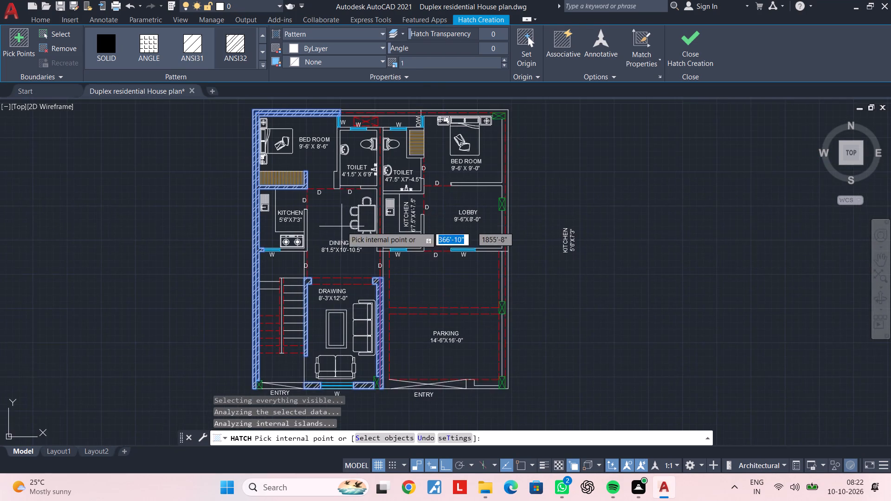
middle_drag(342, 226, 343, 261)
scroll(302, 267, up, 2)
click(312, 259)
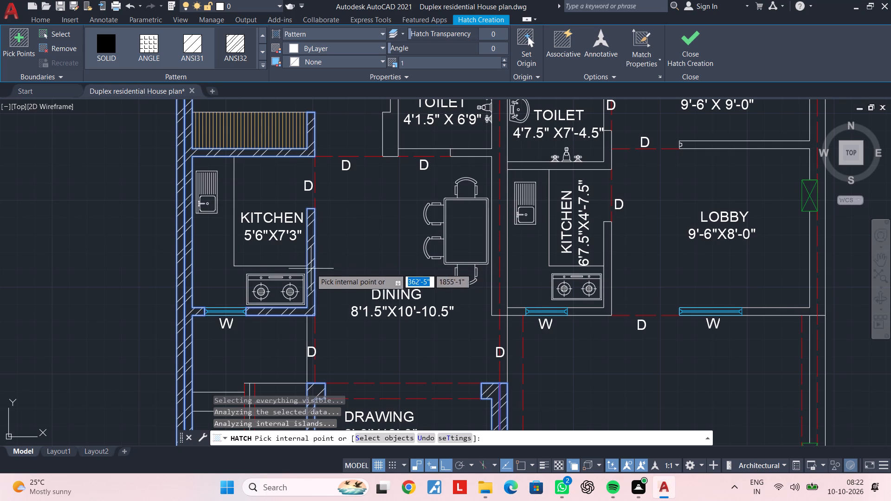
middle_drag(359, 224, 355, 284)
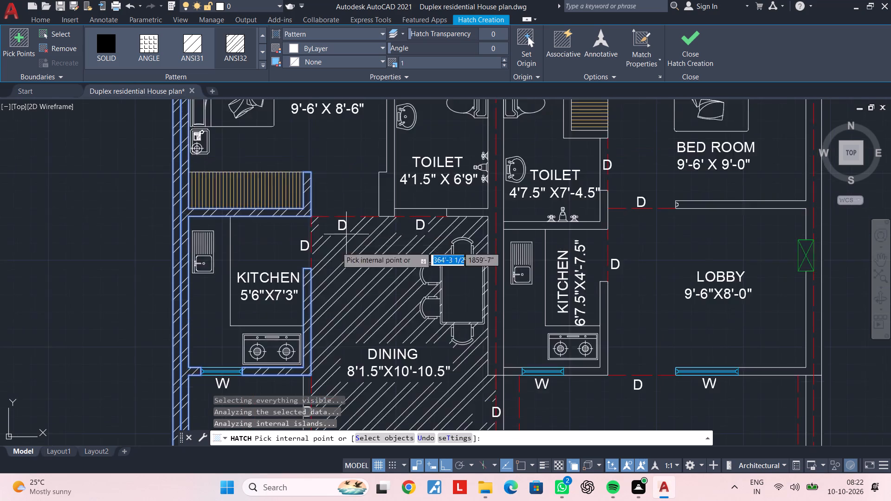
scroll(327, 265, up, 1)
scroll(371, 221, down, 2)
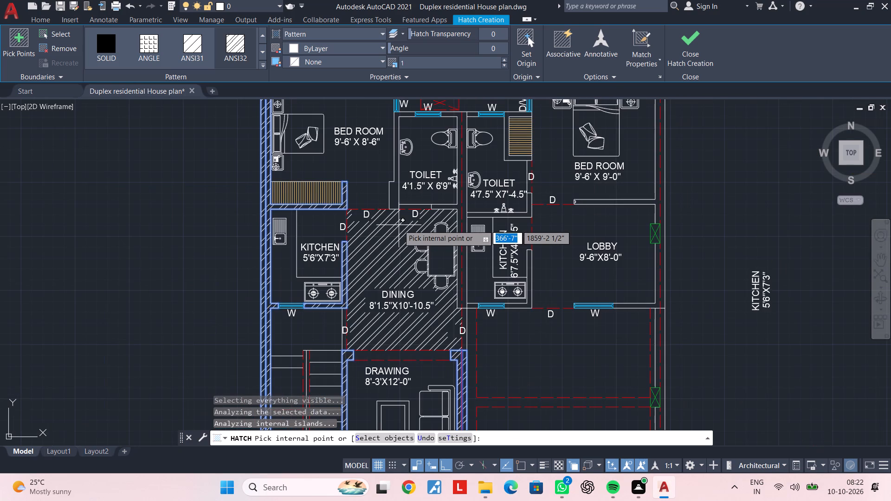
middle_drag(377, 276, 368, 308)
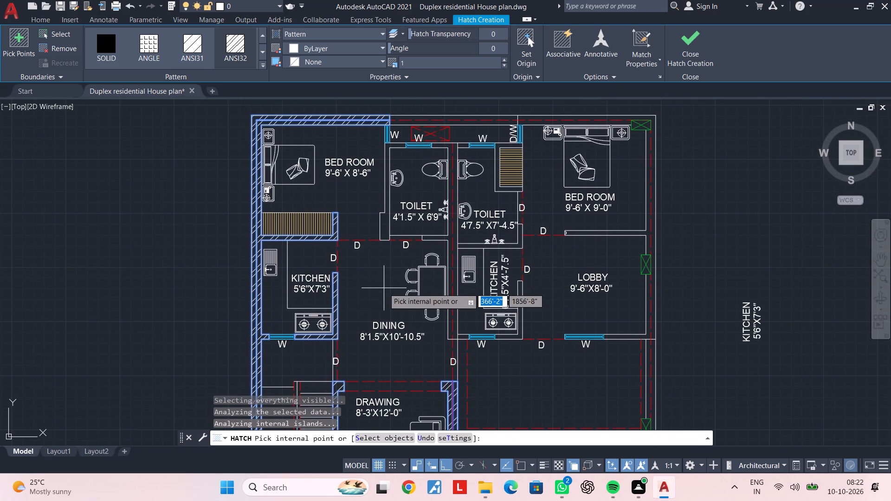
Add the walls enclosing the 4'1.5" X 6'9" toilet, including both strips of the shared wall between the toilets, to the ANSI32 hatch.
scroll(382, 227, up, 2)
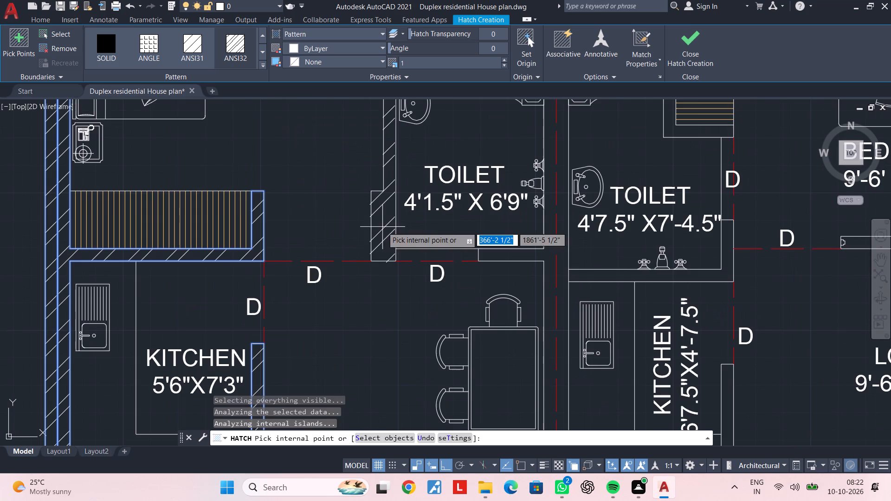
click(382, 227)
scroll(382, 227, down, 3)
middle_drag(404, 201, 380, 264)
scroll(383, 232, up, 2)
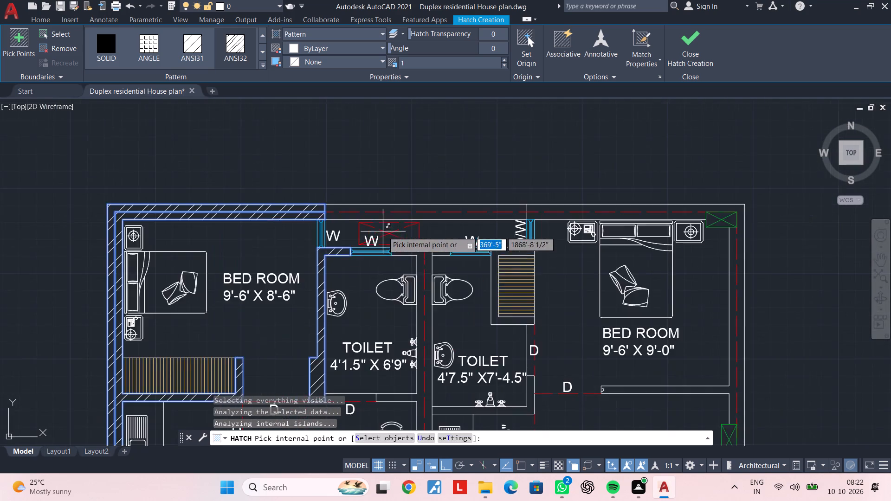
scroll(386, 276, down, 2)
middle_drag(386, 278, 382, 173)
scroll(387, 168, up, 3)
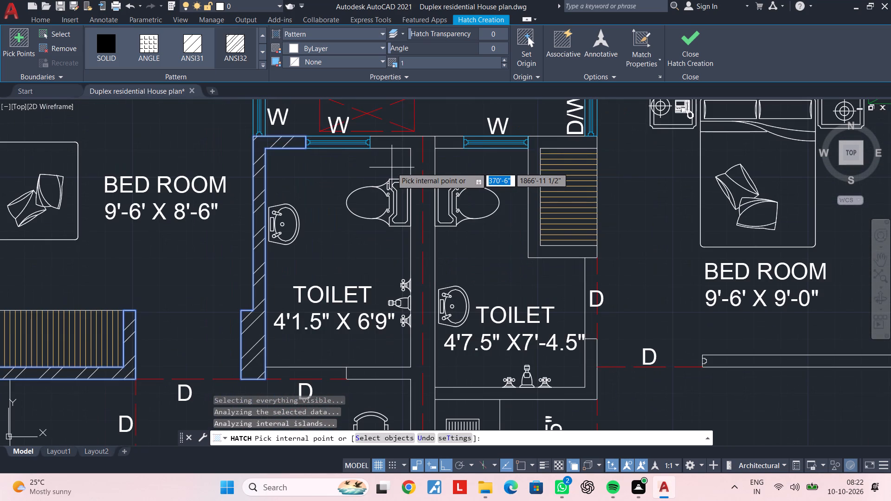
scroll(395, 158, up, 1)
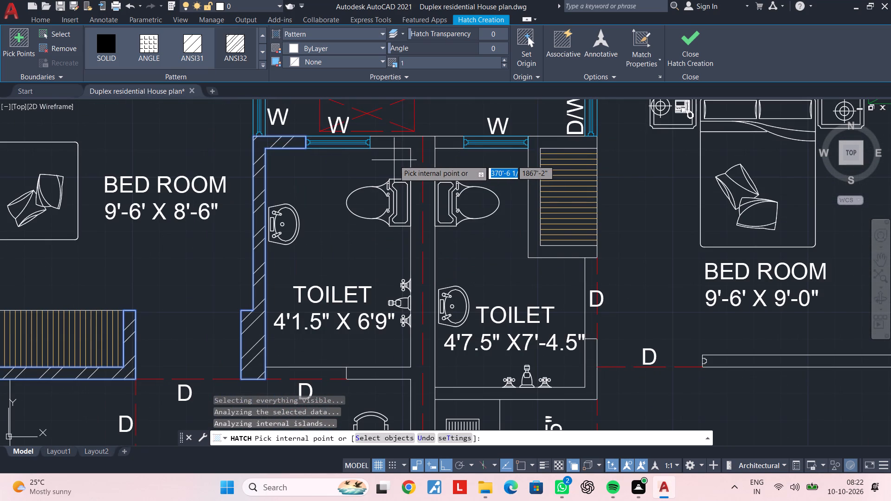
scroll(400, 126, up, 1)
click(403, 138)
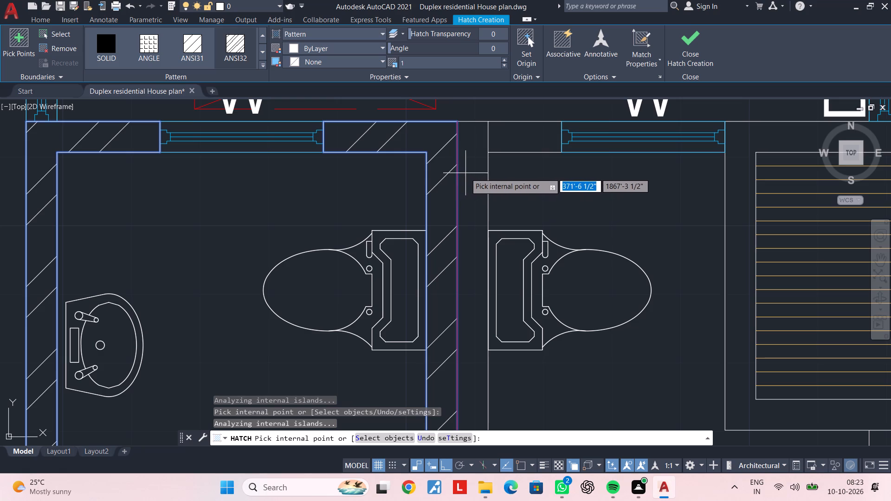
click(468, 172)
Add the short wall segment between the shared wall and the window of the 6'7.5"X4'-7.5" kitchen to the ANSI32 hatch.
scroll(469, 181, down, 3)
middle_drag(469, 184, 469, 82)
middle_drag(465, 213, 457, 166)
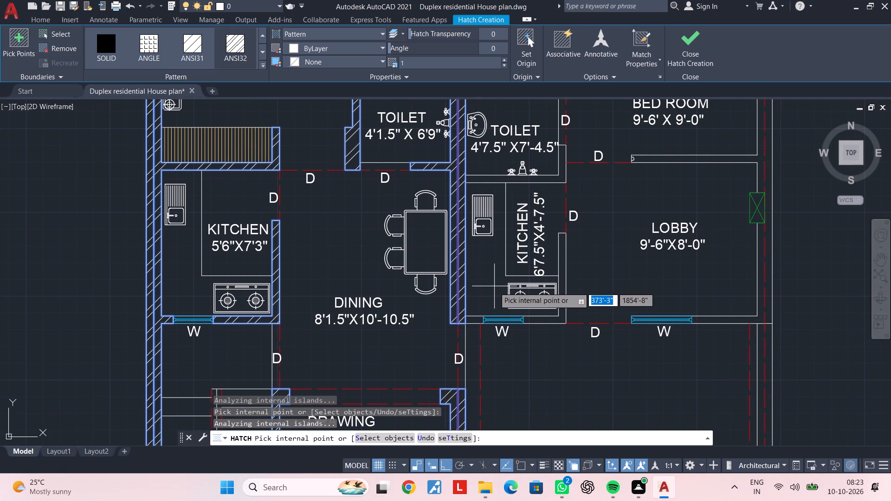
scroll(483, 340, up, 3)
click(447, 259)
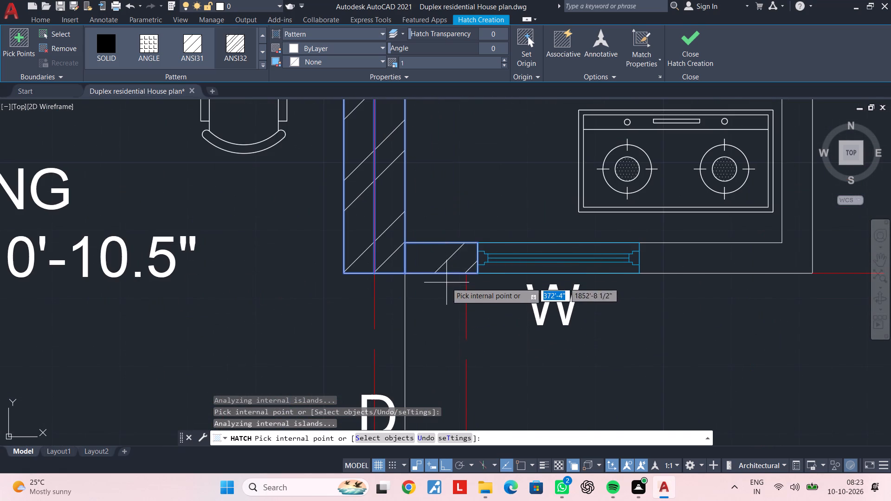
Set the wall hatch colour to Magenta and its scale to 0.7, and finish the hatch.
scroll(446, 286, down, 3)
middle_drag(447, 295, 447, 192)
scroll(451, 287, down, 2)
middle_drag(451, 287, 445, 218)
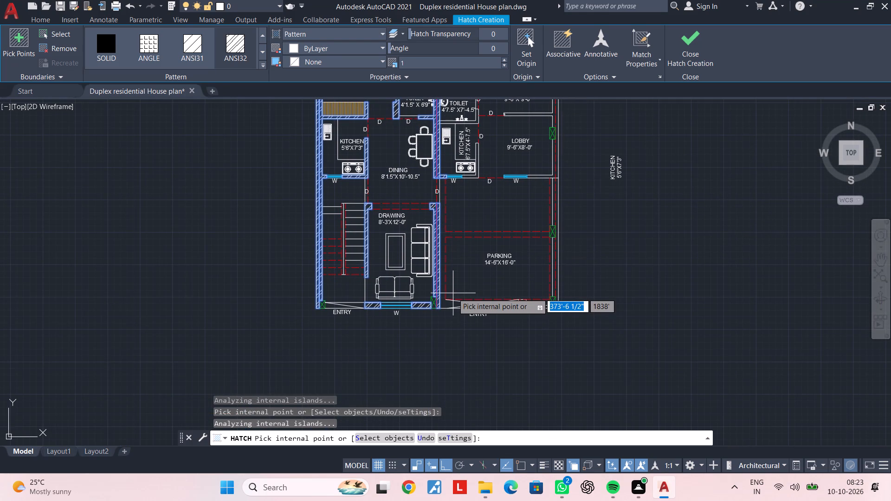
scroll(438, 311, up, 3)
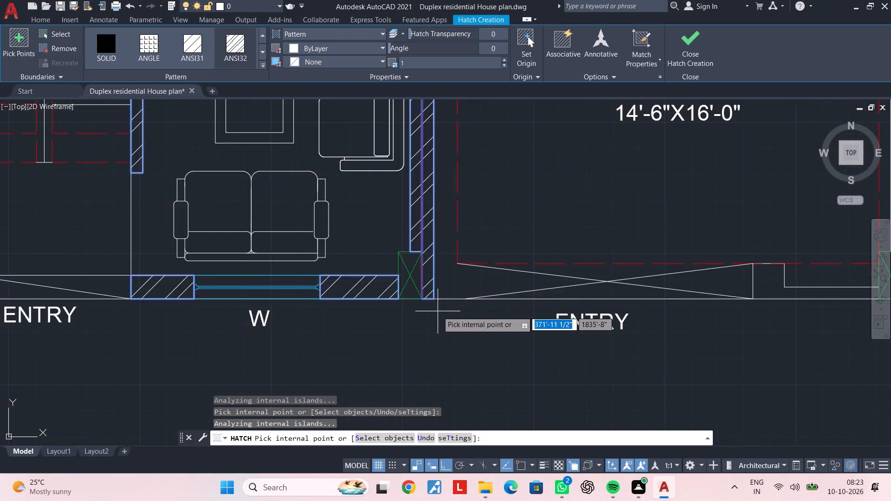
scroll(438, 311, down, 3)
middle_drag(439, 229, 426, 324)
middle_drag(444, 276, 437, 311)
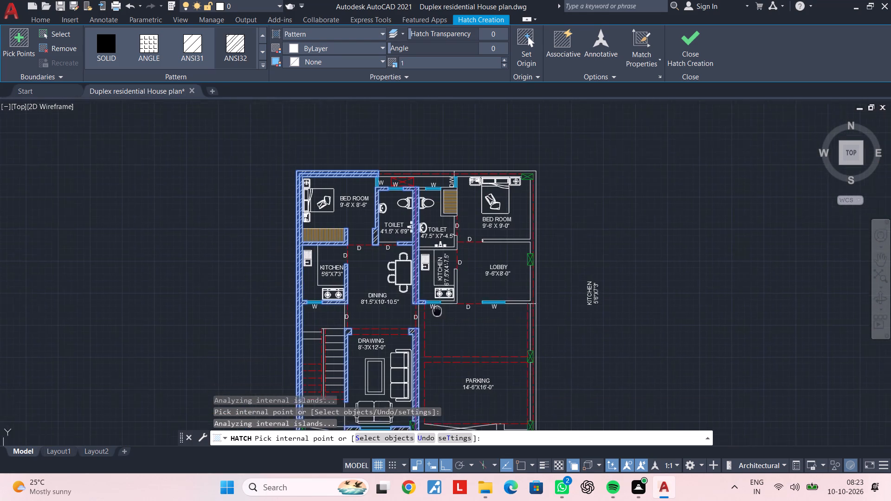
middle_drag(437, 311, 433, 332)
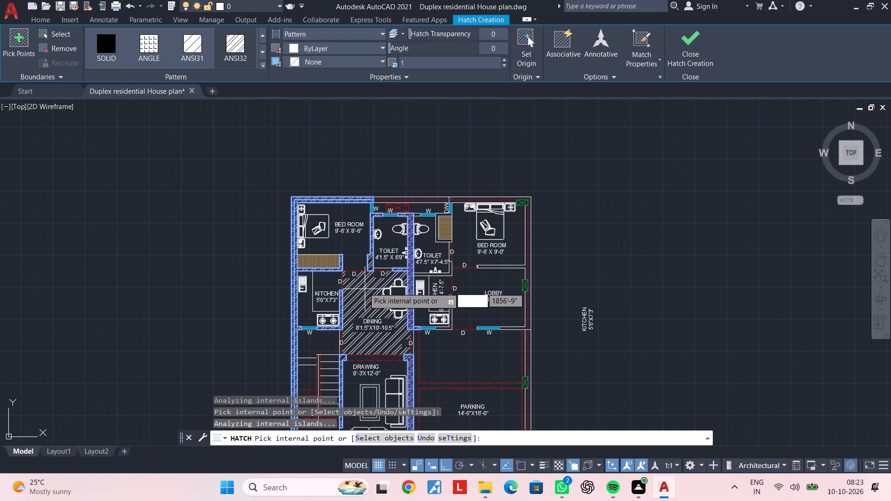
click(291, 43)
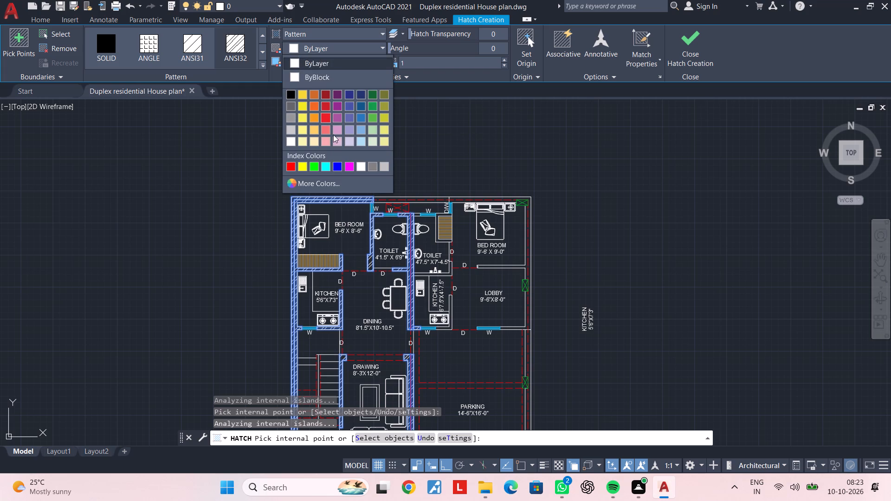
click(345, 165)
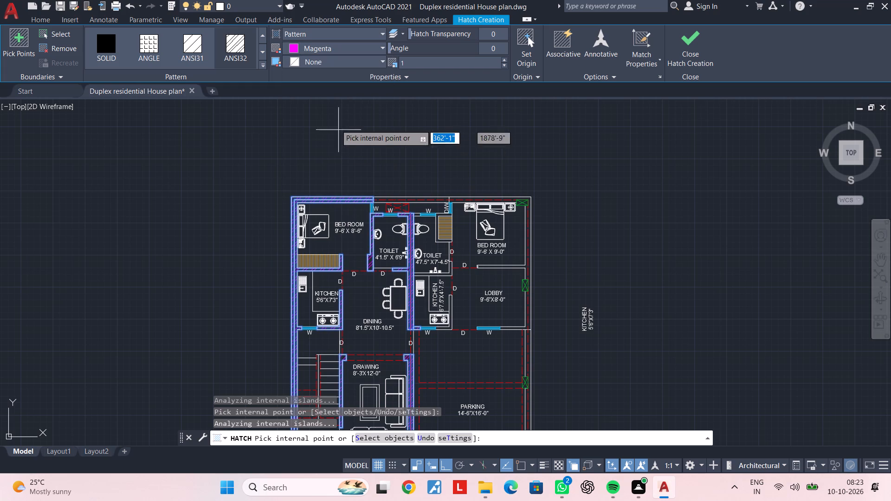
click(506, 58)
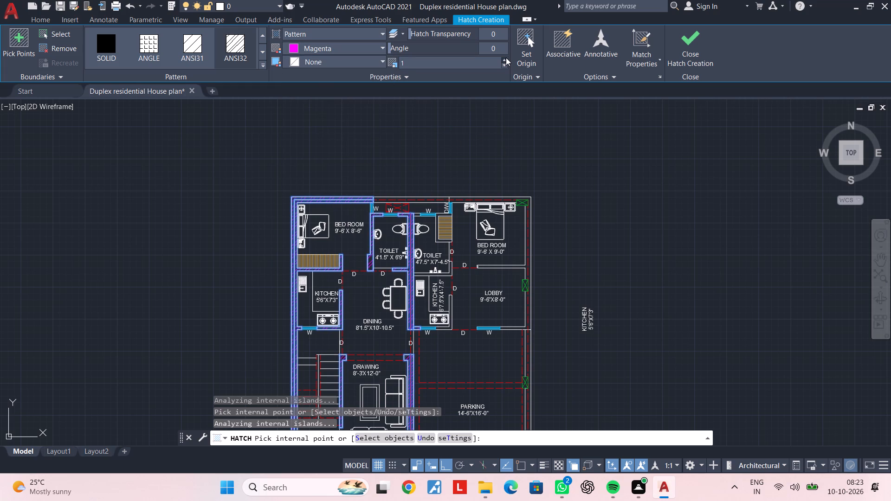
scroll(505, 67, up, 2)
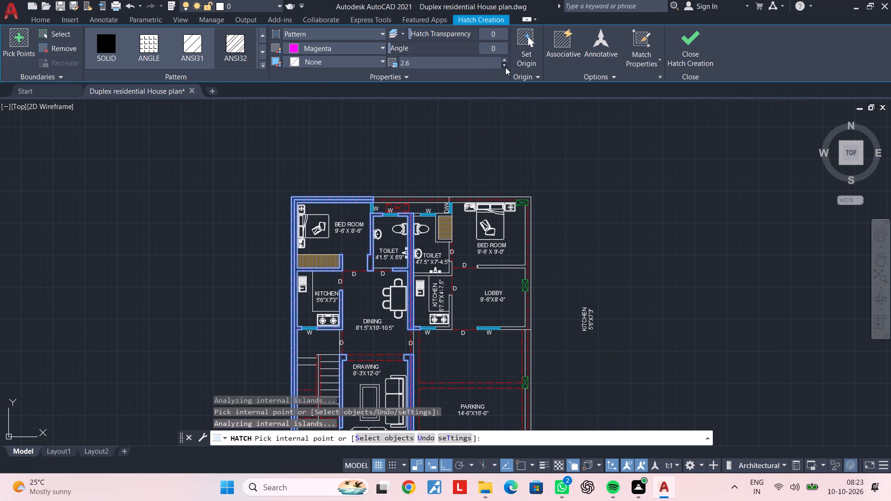
click(504, 65)
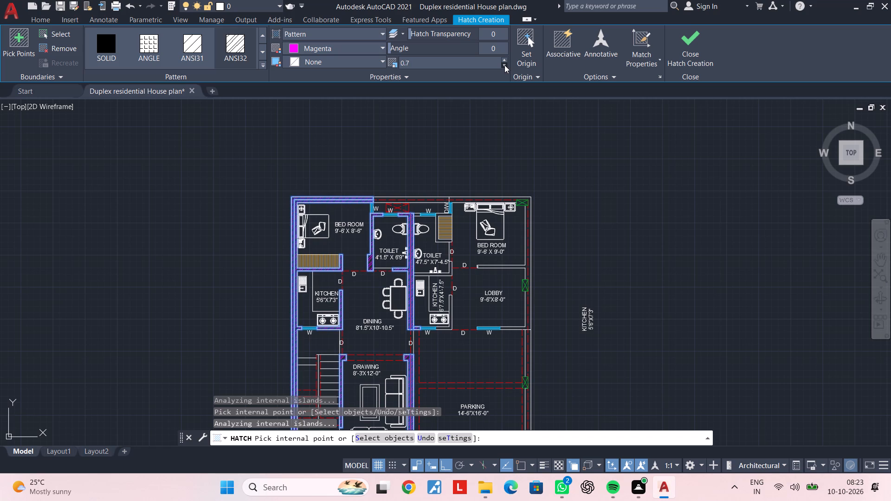
key(Escape)
key(Escape)
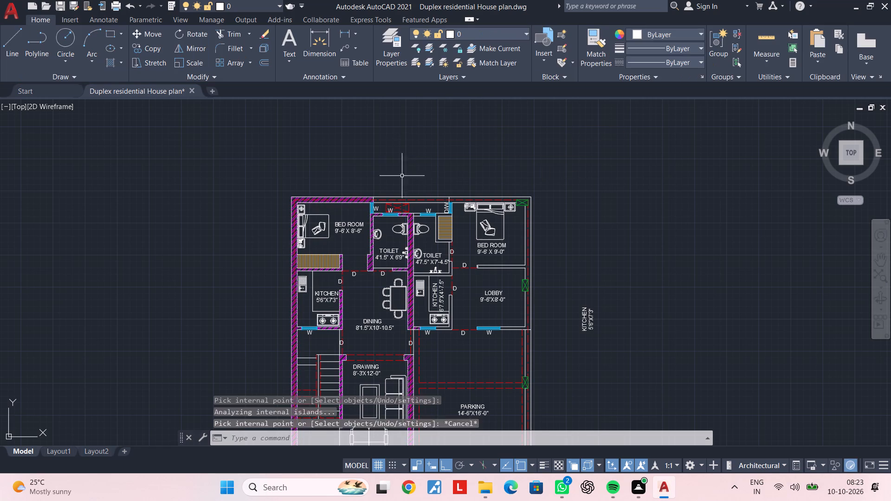
Look over the magenta wall hatching across the plan and save the drawing.
scroll(371, 225, up, 4)
scroll(375, 235, down, 3)
middle_drag(375, 235, 436, 199)
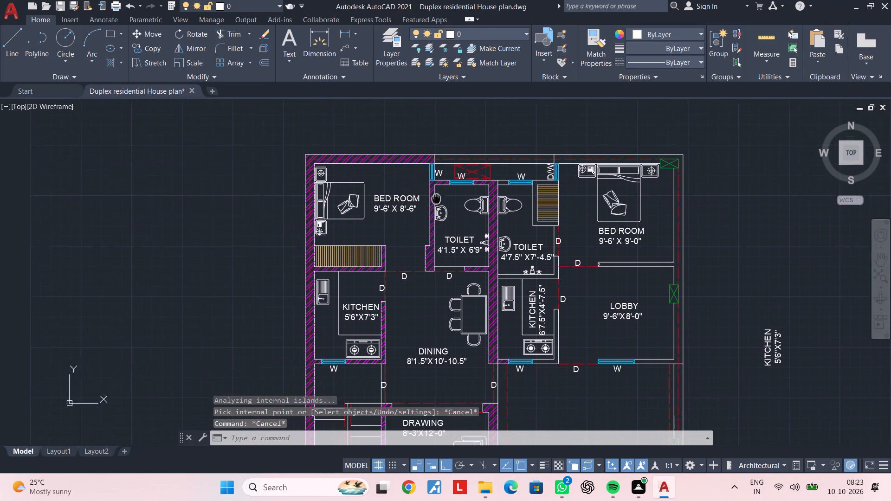
middle_drag(360, 244, 394, 186)
scroll(356, 211, up, 3)
middle_drag(339, 232, 370, 193)
scroll(370, 193, down, 2)
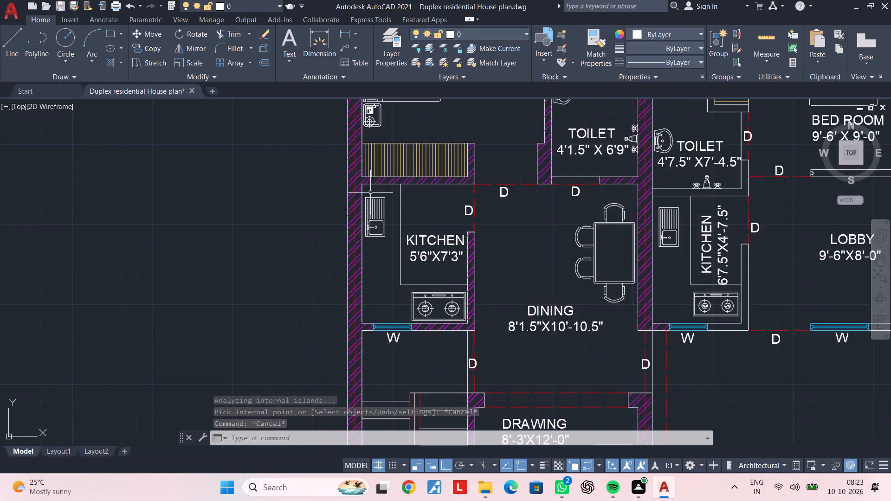
middle_drag(370, 193, 394, 111)
scroll(392, 167, down, 2)
middle_drag(392, 167, 362, 194)
middle_drag(366, 186, 356, 202)
key(ctrl+s)
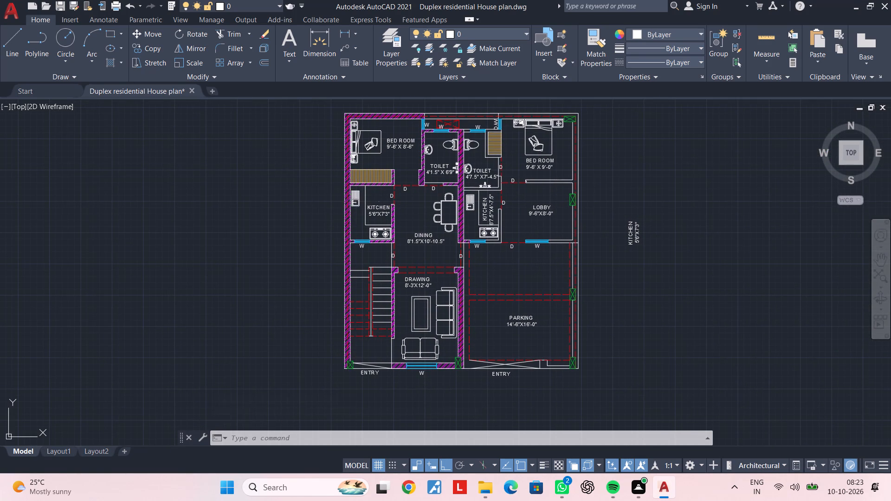
key(ctrl+s)
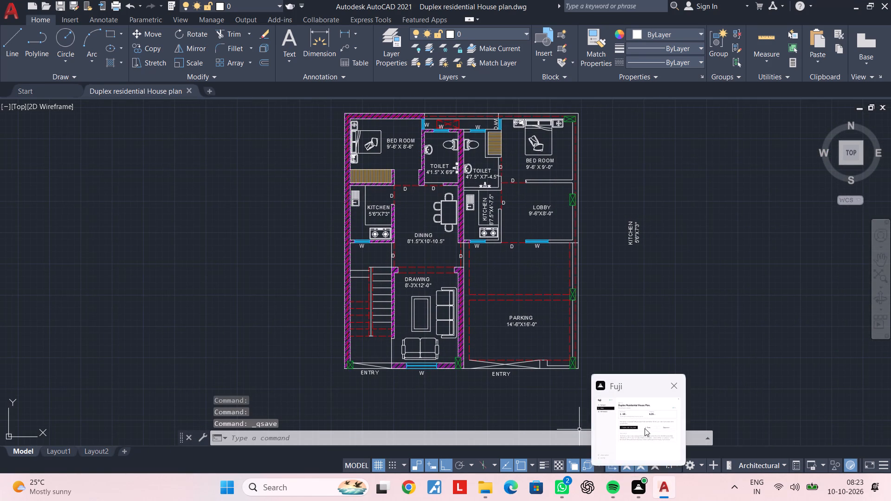
Examine the unhatched walls of the parking-side unit, from the parking area up to the toilet and bedroom windows.
key(Escape)
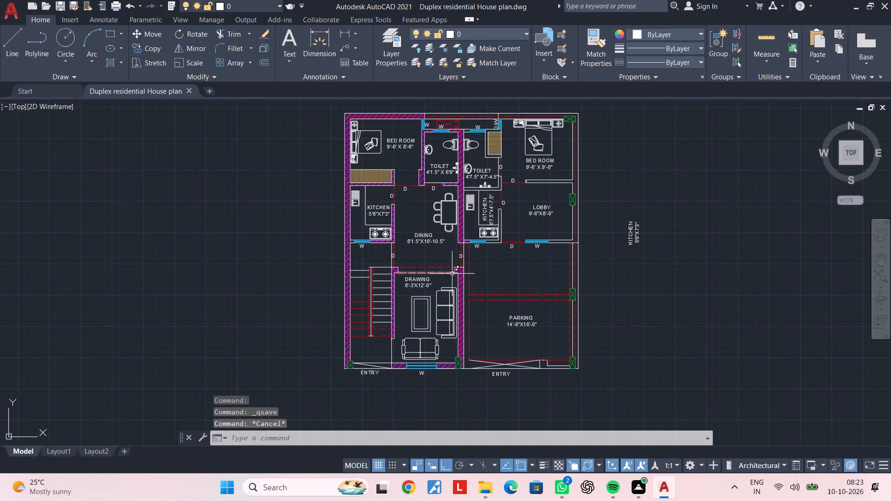
key(Escape)
scroll(457, 317, up, 4)
scroll(457, 307, down, 3)
middle_drag(462, 262, 432, 355)
scroll(433, 348, up, 1)
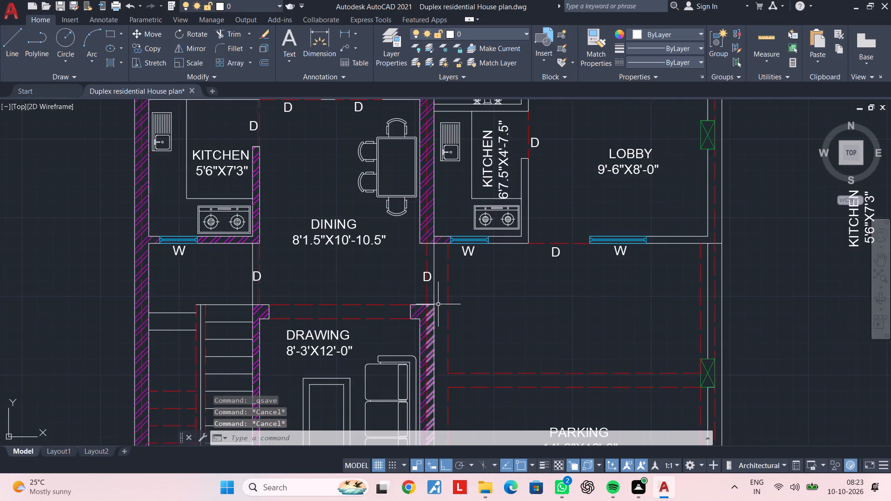
scroll(435, 285, down, 2)
middle_drag(435, 285, 392, 289)
middle_drag(439, 251, 405, 324)
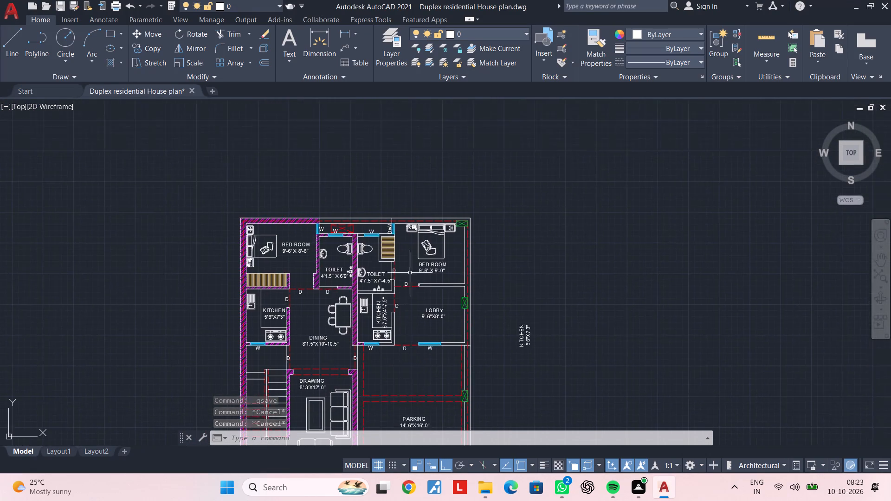
scroll(411, 261, up, 2)
middle_drag(391, 228, 383, 333)
middle_drag(342, 308, 447, 286)
scroll(414, 261, up, 2)
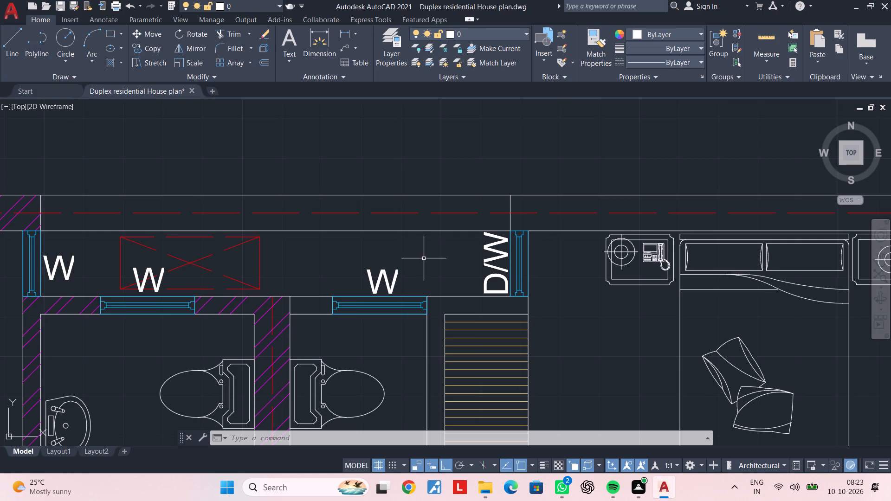
middle_drag(424, 258, 390, 261)
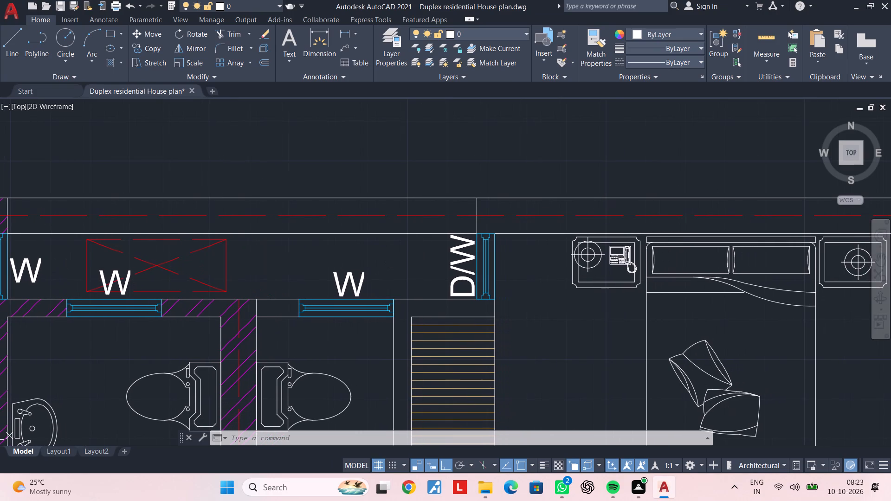
key(Escape)
key(Escape)
key(Escape)
middle_drag(382, 260, 374, 261)
key(Escape)
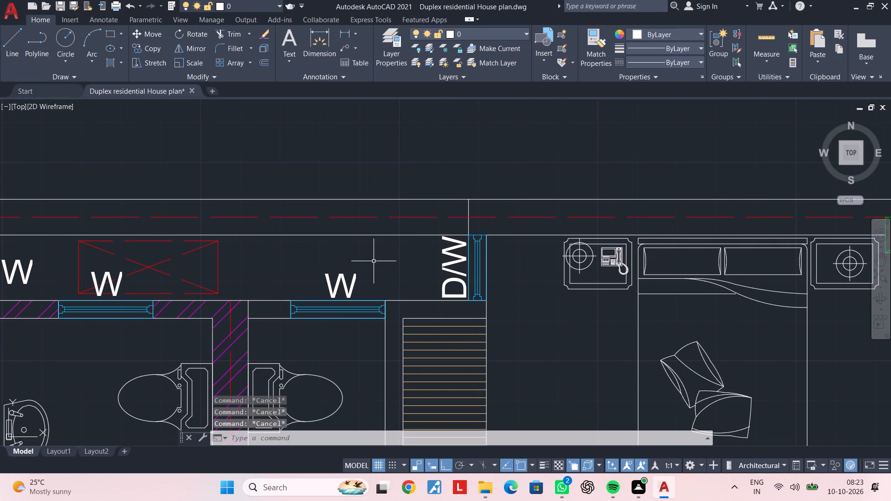
Start an ANSI32 hatch in colour 248,153,30 on the wardrobe wall and the short segment beside the 4'7.5" X7'-4.5" toilet's window.
text(H)
key(space)
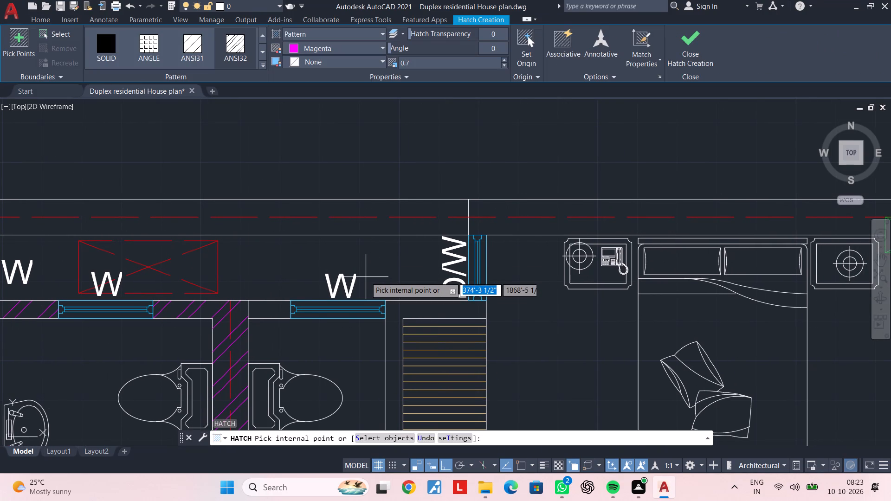
click(297, 46)
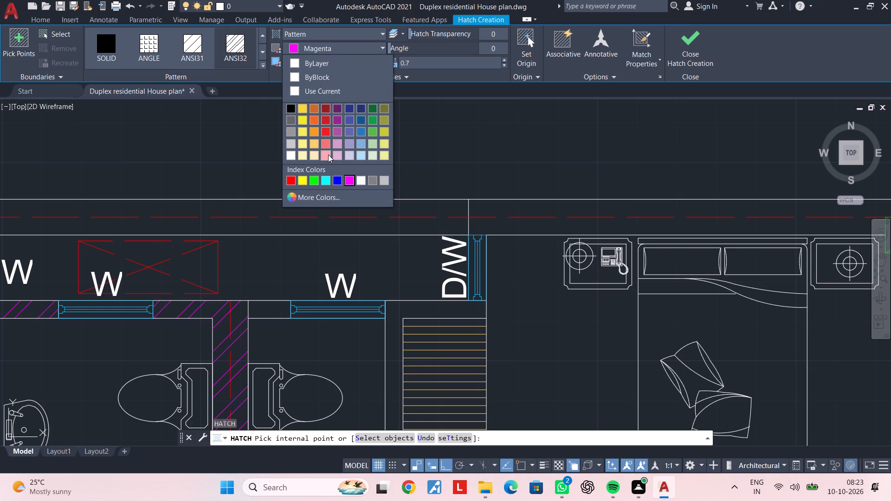
click(314, 129)
click(233, 40)
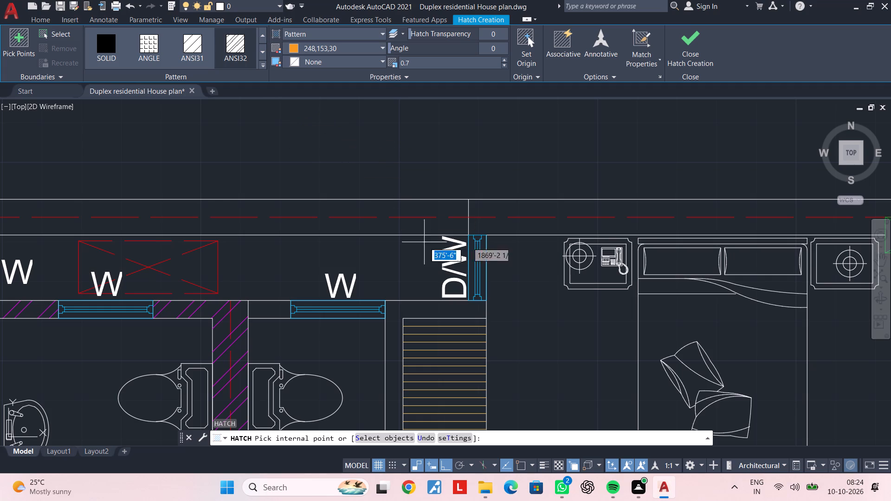
click(401, 310)
click(278, 309)
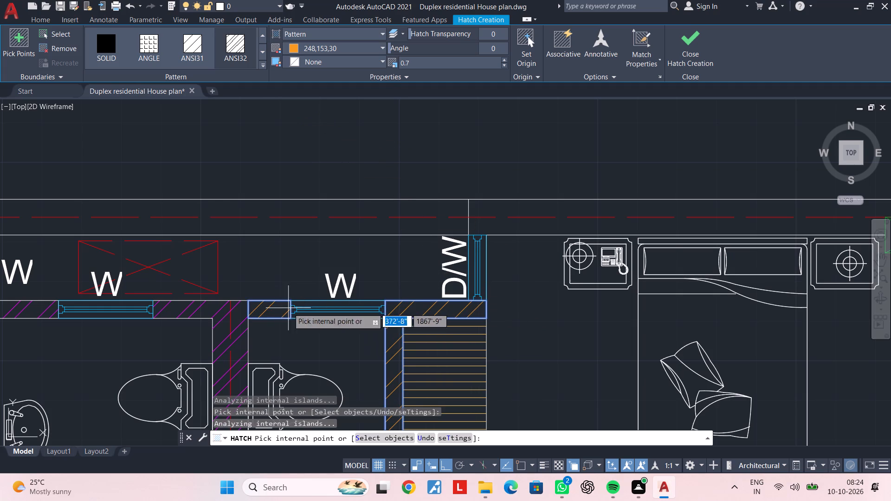
Add both strips of the outer wall around the 9'-6' X 9'-0" bedroom to the orange ANSI32 hatch.
scroll(458, 307, down, 2)
middle_drag(461, 301, 395, 264)
scroll(429, 238, up, 1)
click(427, 239)
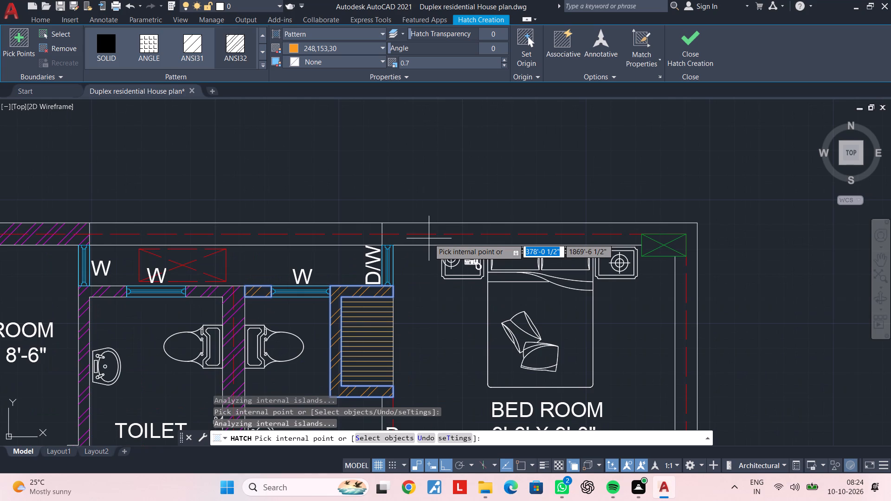
click(448, 230)
Add the bedroom's inner side wall strip below the corner column and the bedroom-lobby partition to the orange ANSI32 hatch.
scroll(454, 233, down, 1)
middle_drag(454, 233, 430, 164)
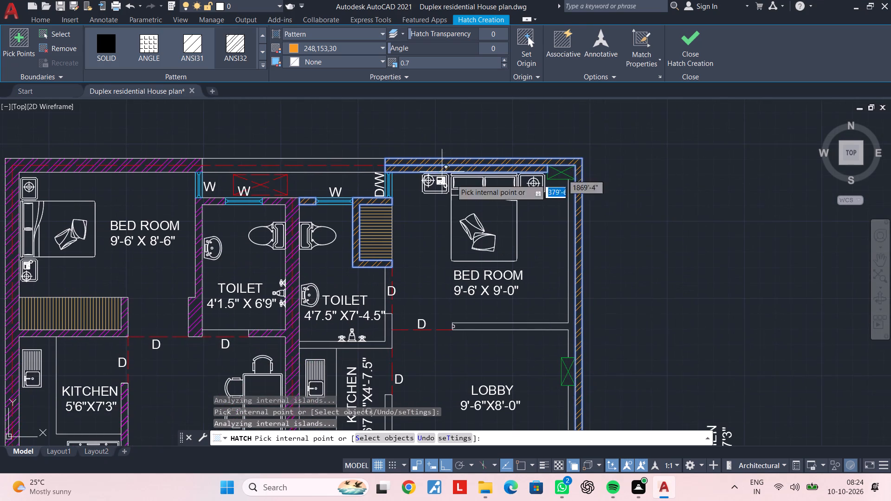
scroll(571, 189, up, 2)
click(570, 201)
Add the L-shaped wall between the 4'7.5" X7'-4.5" toilet and the 6'7.5"X4'-7.5" kitchen to the orange ANSI32 hatch.
scroll(567, 215, down, 2)
middle_drag(565, 219, 568, 118)
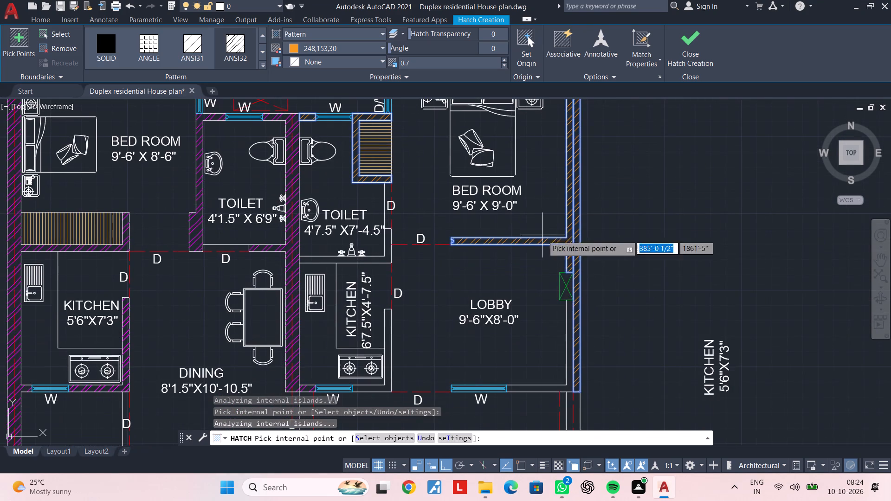
middle_drag(434, 258, 500, 238)
scroll(446, 225, up, 1)
click(456, 225)
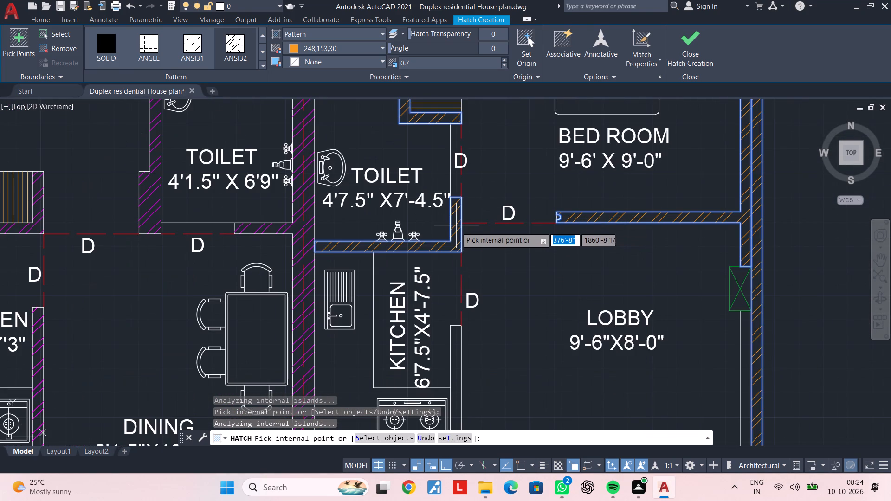
Add the 6'7.5"X4'-7.5" kitchen's lobby-side wall and the front wall segment beside its window to the orange ANSI32 hatch.
scroll(456, 232, down, 1)
middle_drag(456, 232, 483, 170)
scroll(460, 237, down, 2)
middle_drag(460, 227, 459, 193)
scroll(456, 230, up, 5)
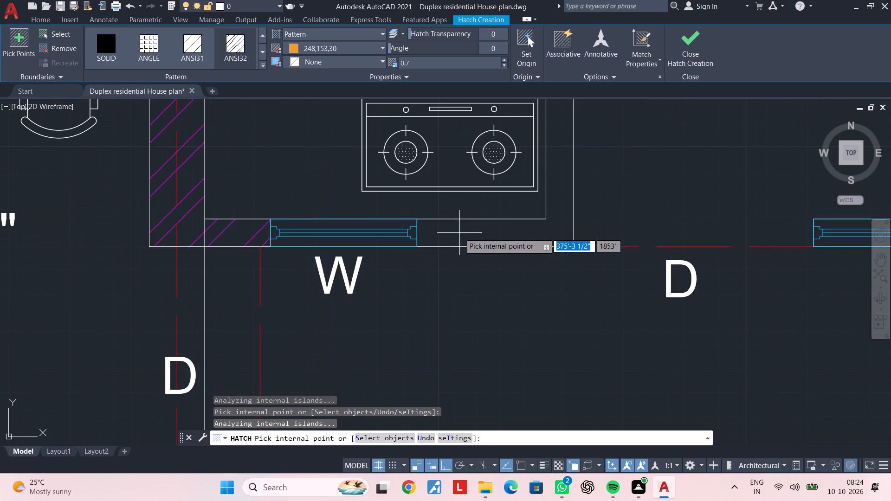
click(470, 238)
Add the lobby's front wall beside its window and the side wall below its column to the orange hatch, and finish the hatch.
scroll(477, 238, down, 3)
middle_drag(504, 238, 478, 237)
scroll(587, 235, up, 2)
click(632, 243)
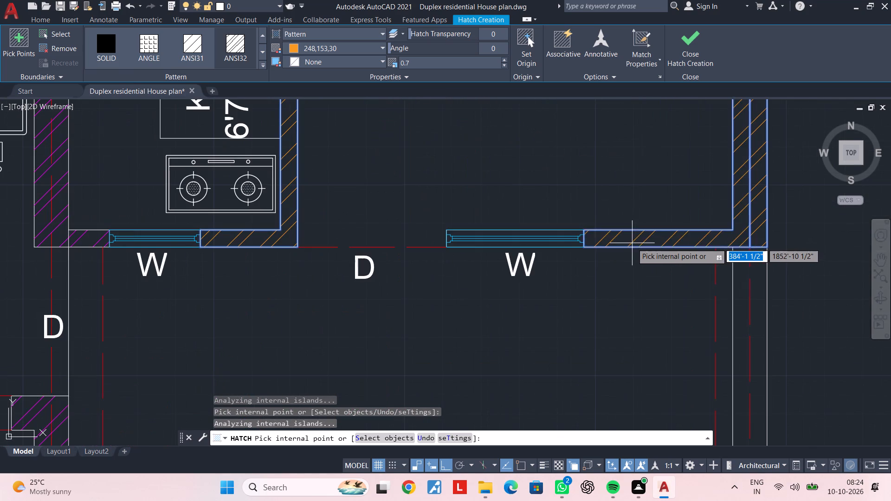
scroll(633, 243, down, 2)
middle_drag(633, 243, 618, 167)
scroll(672, 254, up, 2)
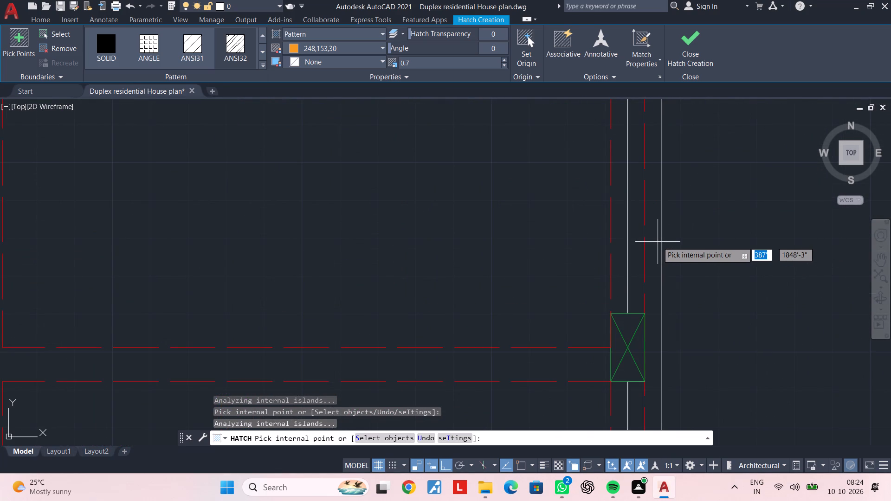
scroll(658, 242, down, 2)
middle_drag(600, 234, 576, 180)
scroll(565, 187, down, 1)
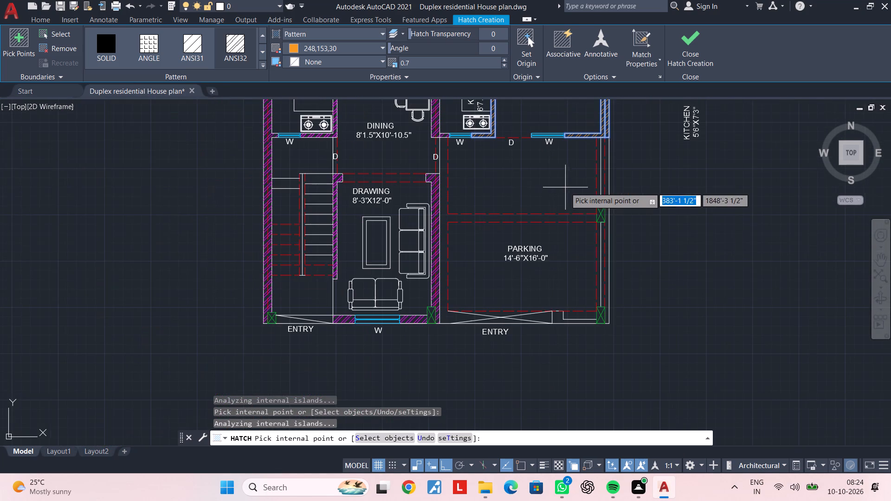
middle_drag(565, 191, 563, 200)
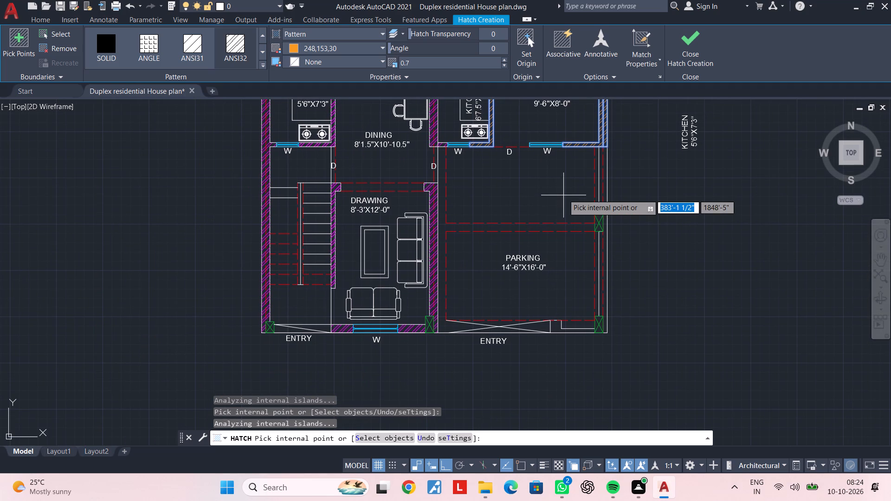
middle_drag(563, 193, 558, 308)
middle_drag(543, 289, 546, 354)
scroll(523, 309, up, 2)
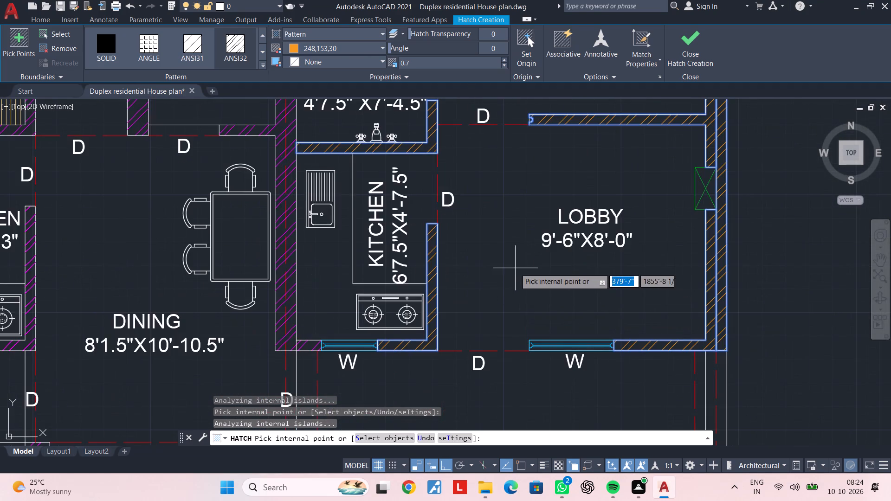
middle_drag(515, 268, 503, 362)
middle_drag(501, 259, 498, 320)
key(Escape)
key(Escape)
key(Escape)
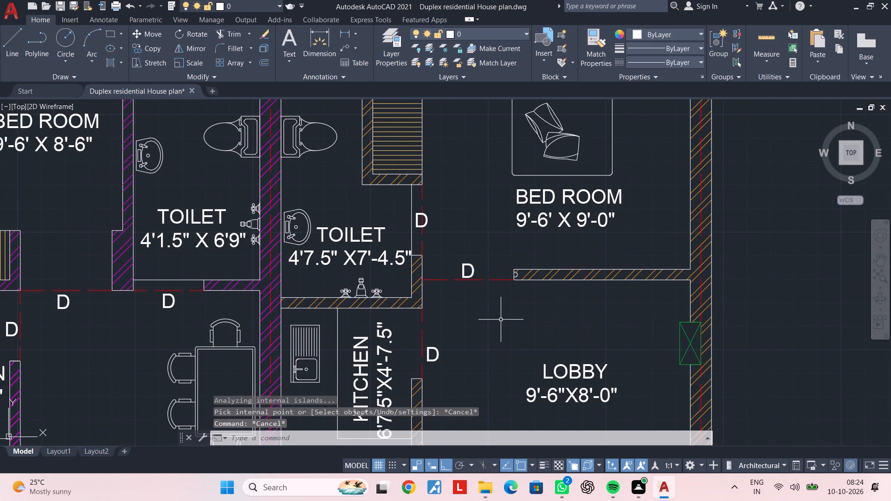
Inspect the hatches on the bedroom-lobby partition and the shared wall between the two toilets.
middle_drag(502, 315, 478, 355)
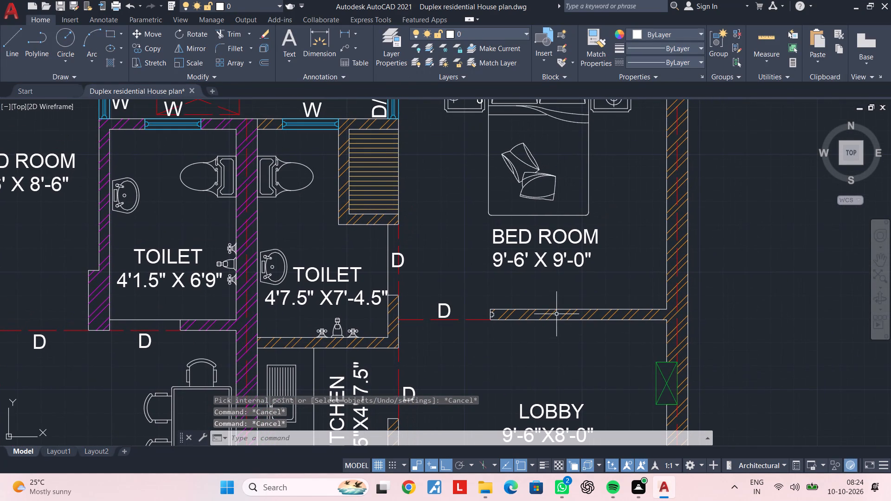
click(551, 314)
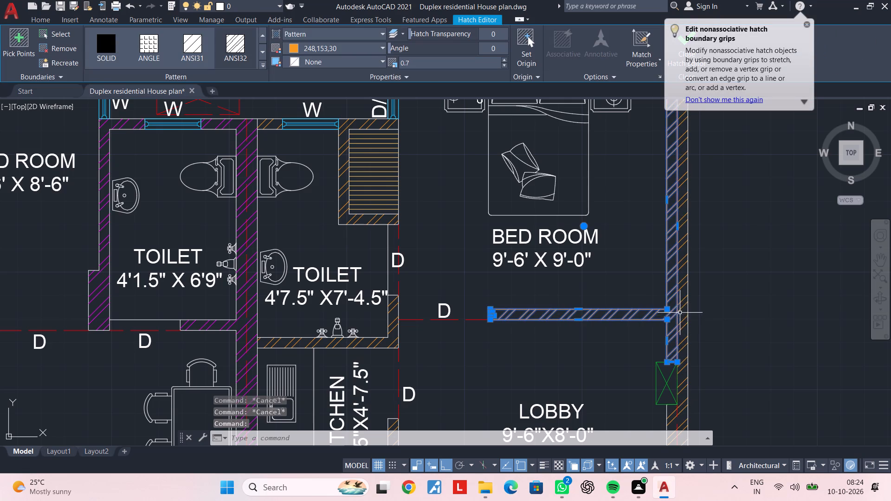
scroll(680, 313, up, 1)
key(Escape)
key(Escape)
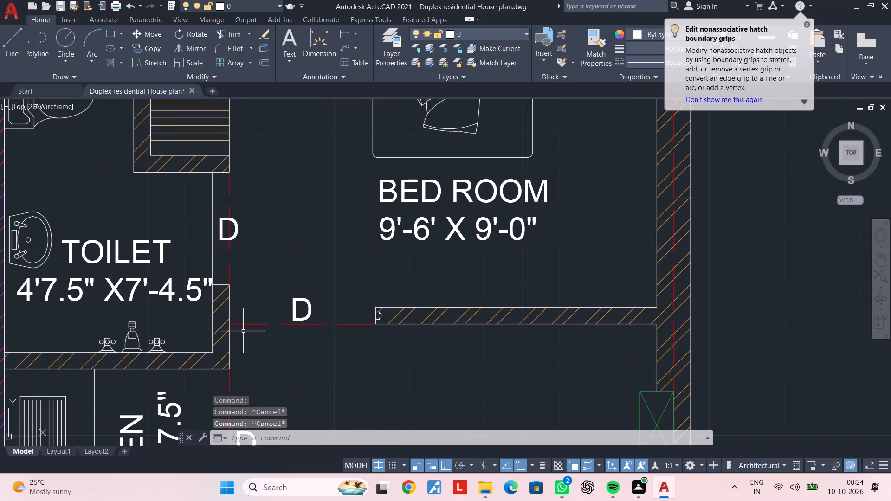
scroll(211, 334, down, 1)
middle_drag(296, 334, 493, 319)
scroll(264, 337, up, 1)
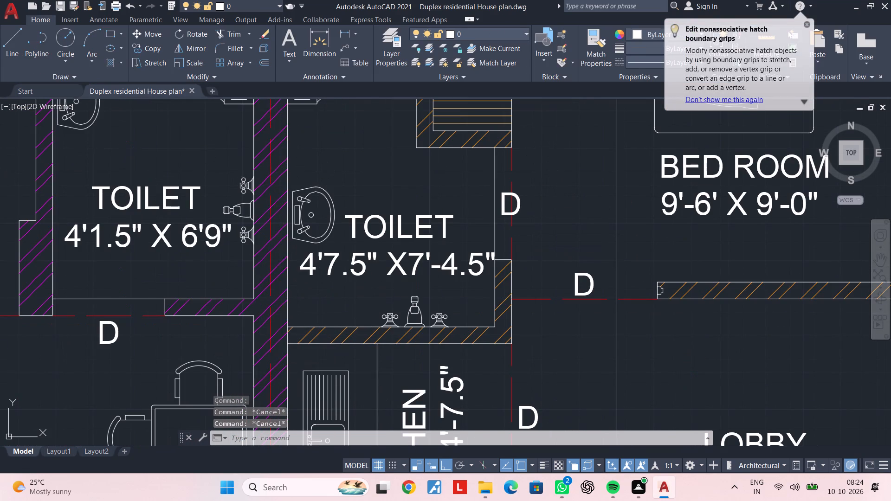
click(279, 308)
key(Escape)
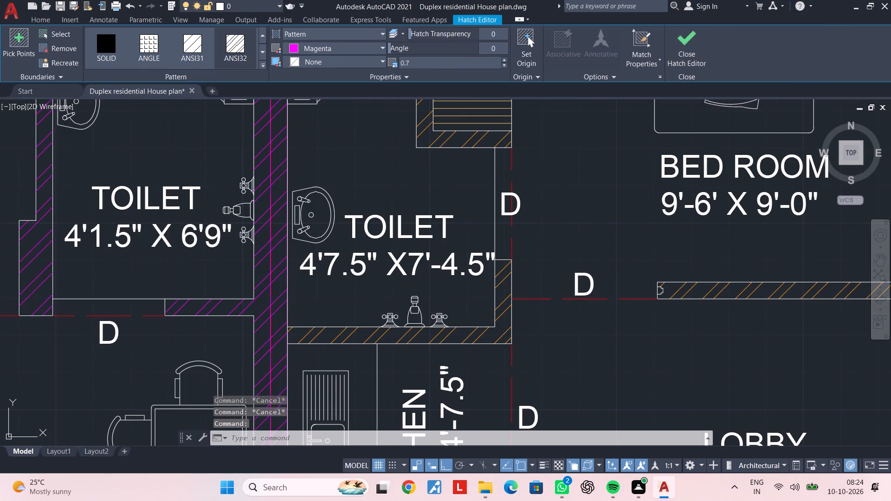
key(Escape)
scroll(612, 310, down, 1)
middle_drag(617, 310, 483, 316)
scroll(548, 309, up, 2)
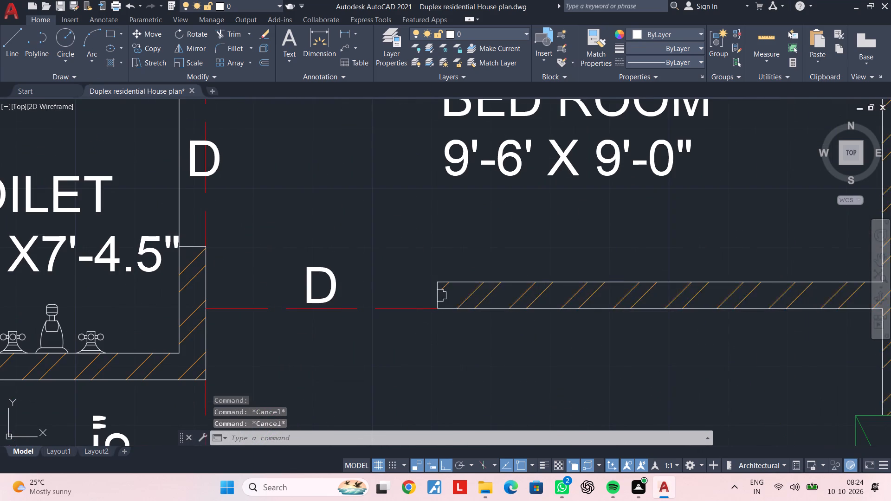
click(536, 298)
key(Escape)
scroll(536, 298, down, 5)
middle_drag(546, 307, 542, 269)
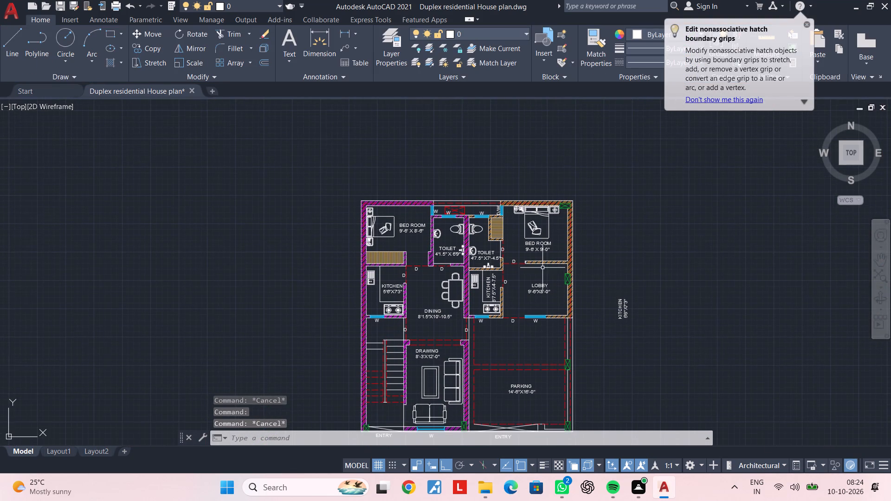
key(Escape)
key(Escape)
key(Escape)
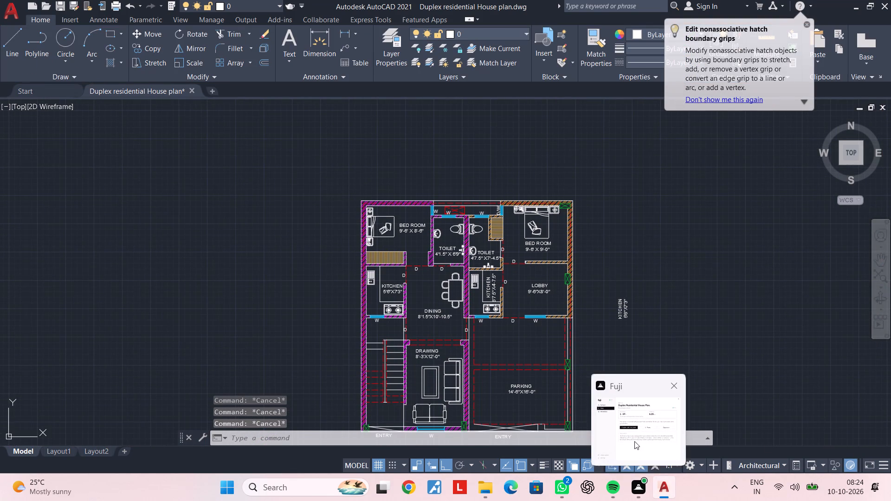
key(Escape)
key(Escape)
Delete the small stepped notch outline inside the door end of the bedroom-lobby partition wall.
scroll(503, 296, up, 2)
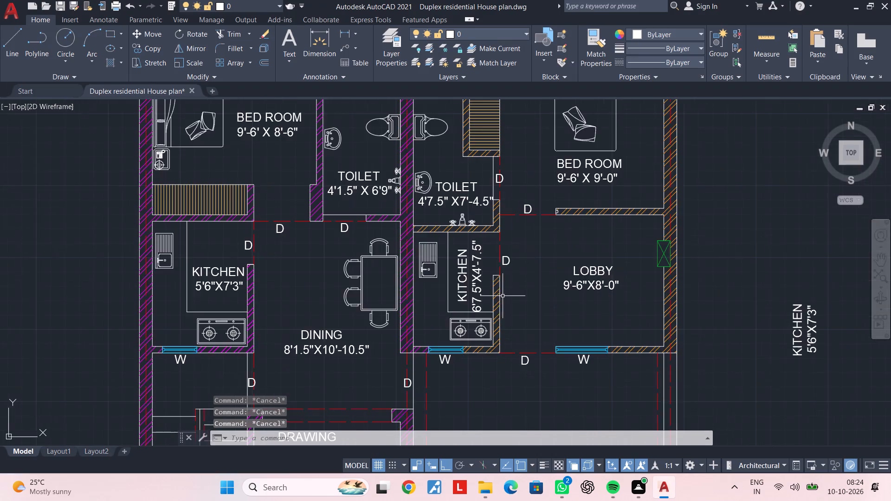
middle_drag(550, 281, 496, 309)
key(Escape)
scroll(492, 274, up, 2)
middle_drag(492, 260, 476, 334)
key(Escape)
scroll(499, 264, up, 3)
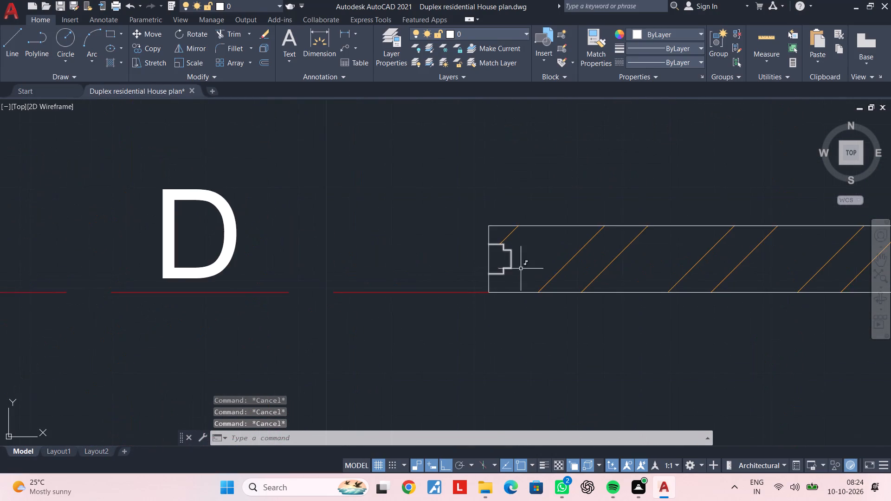
middle_drag(549, 265, 337, 263)
scroll(426, 283, down, 3)
middle_drag(353, 280, 381, 276)
scroll(381, 276, up, 4)
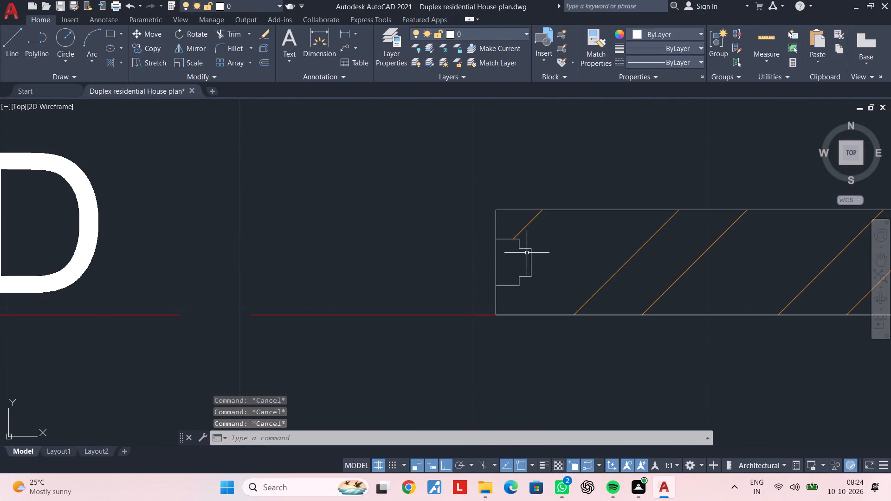
click(529, 249)
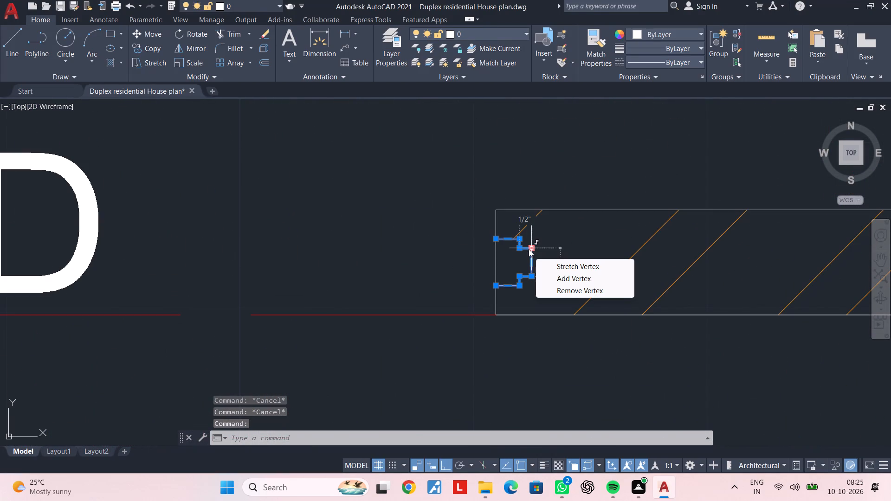
key(Delete)
key(Delete)
key(Delete)
scroll(528, 290, down, 2)
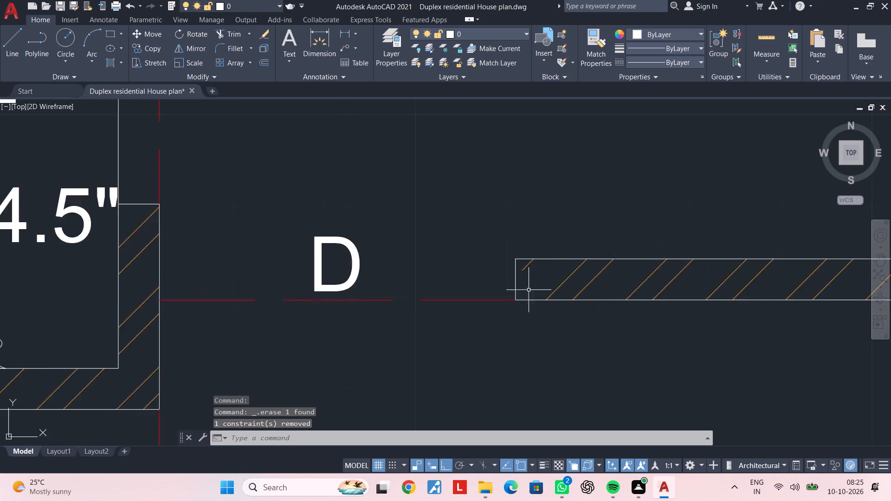
middle_drag(528, 289, 450, 287)
middle_drag(497, 290, 451, 313)
key(Escape)
key(Escape)
scroll(458, 309, down, 2)
middle_drag(458, 309, 420, 302)
key(Escape)
key(Escape)
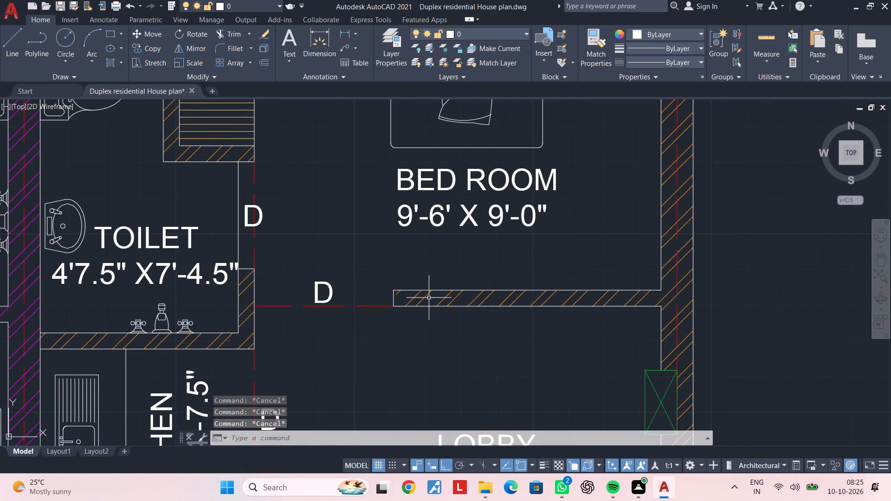
Save the drawing.
key(ctrl+s)
key(ctrl+s)
key(Escape)
key(Escape)
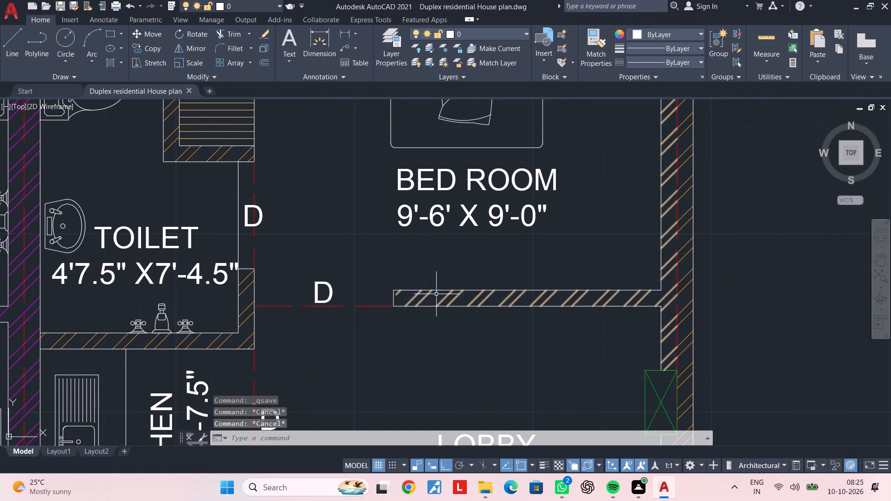
Delete the stray KITCHEN 5'6"X7'3" label lying outside the house plan beside the lobby.
scroll(433, 290, down, 2)
middle_drag(446, 285, 429, 317)
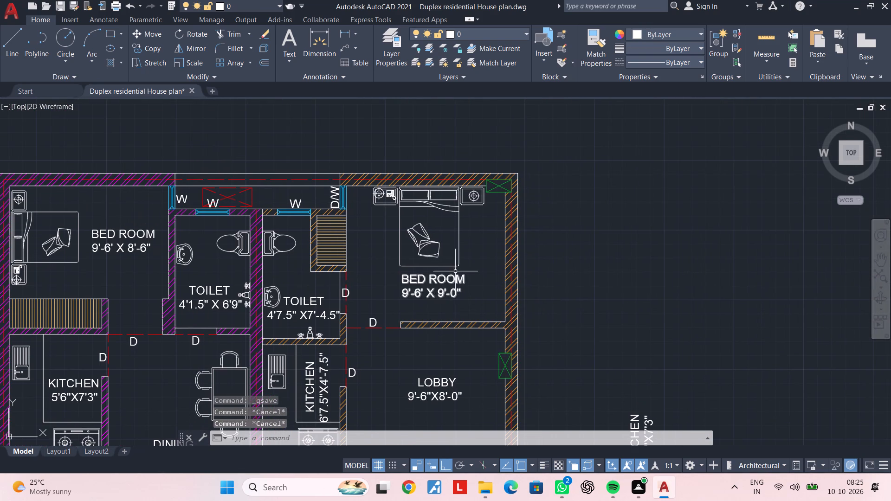
scroll(455, 270, up, 2)
scroll(456, 271, down, 3)
middle_drag(447, 294, 563, 230)
middle_drag(540, 260, 563, 226)
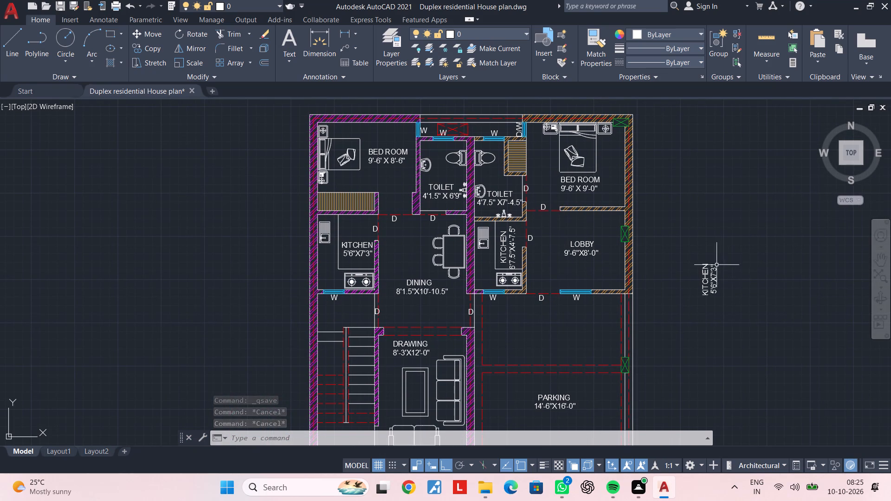
drag(736, 251, 724, 263)
click(684, 318)
key(Delete)
scroll(695, 340, down, 1)
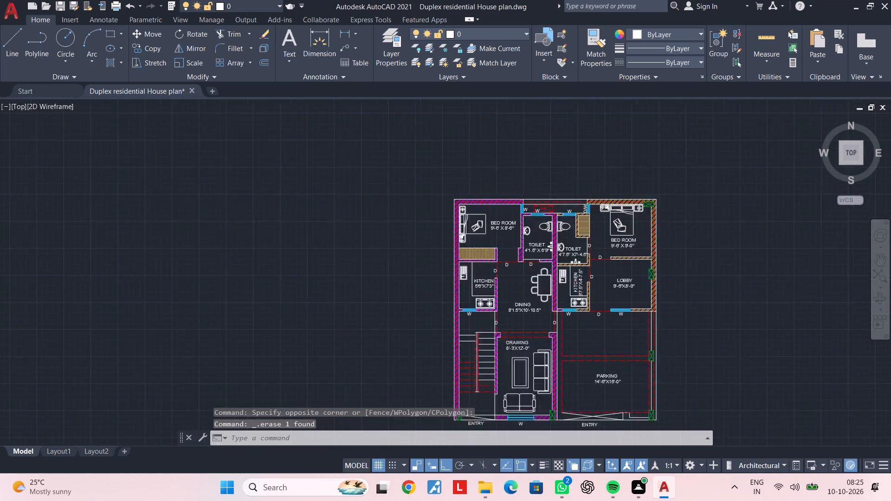
Save the drawing again with the stray label removed.
scroll(695, 340, down, 1)
middle_drag(695, 340, 633, 243)
scroll(605, 306, up, 2)
middle_drag(503, 308, 484, 349)
key(Escape)
key(Escape)
key(Escape)
key(Escape)
middle_drag(405, 338, 404, 368)
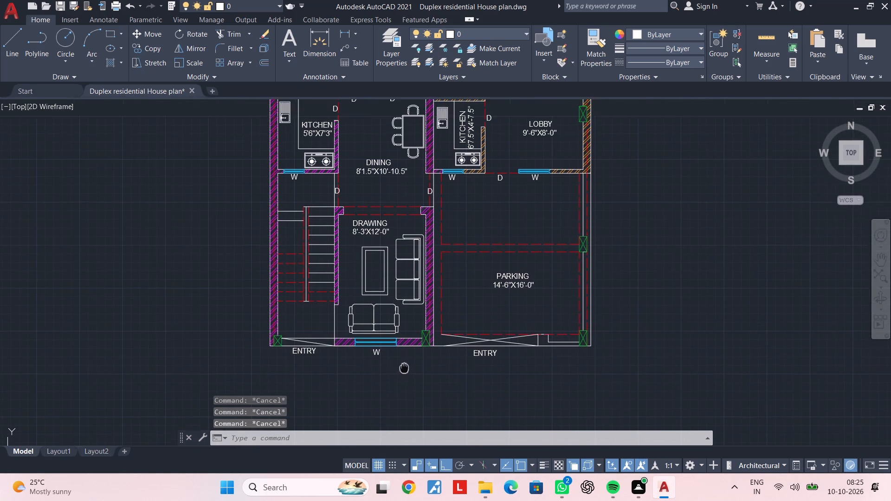
scroll(351, 364, up, 2)
middle_drag(283, 348, 310, 410)
middle_drag(275, 317, 282, 366)
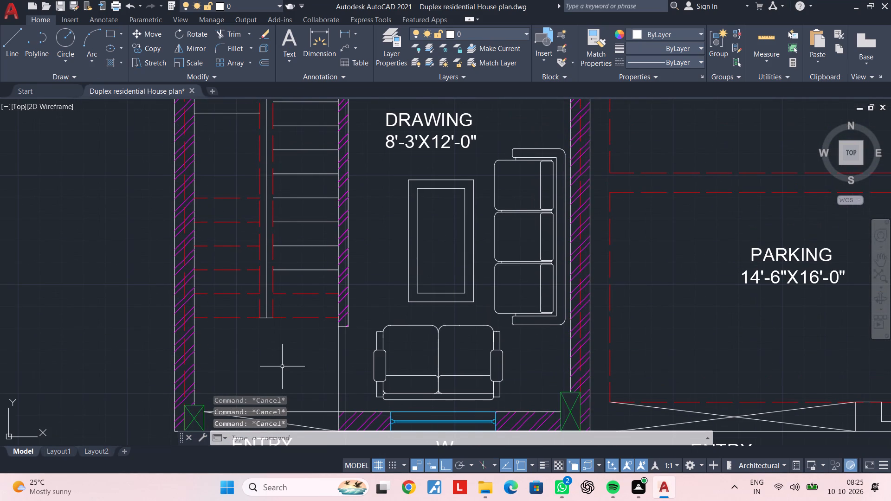
key(ctrl+s)
key(ctrl+s)
Review the staircase, entry fronts, parking, and the 9'-6' X 9'-0" bedroom's walls for complete hatching.
scroll(267, 324, up, 3)
middle_drag(267, 324, 267, 378)
key(Escape)
key(Escape)
key(Escape)
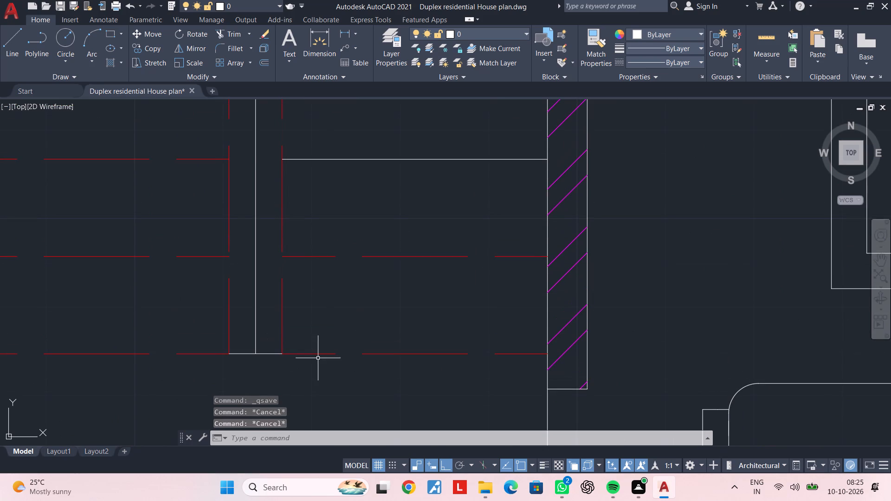
key(Escape)
key(Escape)
key(Escape)
key(Escape)
key(Escape)
key(Escape)
key(Escape)
key(Escape)
key(Escape)
key(Escape)
scroll(357, 354, down, 1)
middle_drag(399, 357, 331, 190)
scroll(374, 298, down, 2)
middle_drag(376, 302, 360, 247)
middle_drag(394, 302, 313, 306)
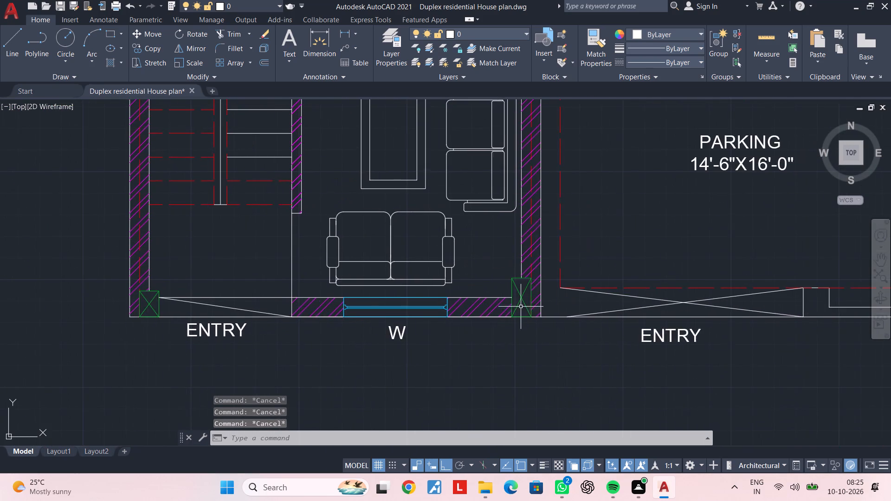
scroll(509, 302, up, 3)
scroll(558, 309, down, 2)
middle_drag(558, 309, 426, 360)
scroll(488, 285, down, 1)
middle_drag(488, 285, 459, 383)
scroll(463, 320, down, 2)
middle_drag(464, 321, 458, 345)
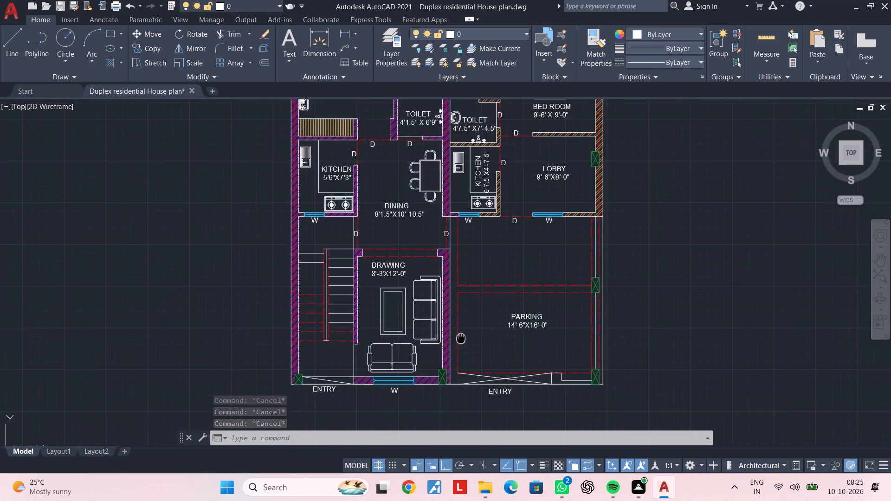
middle_drag(458, 345, 427, 398)
middle_drag(524, 286, 489, 317)
middle_drag(472, 168, 429, 231)
scroll(415, 248, up, 3)
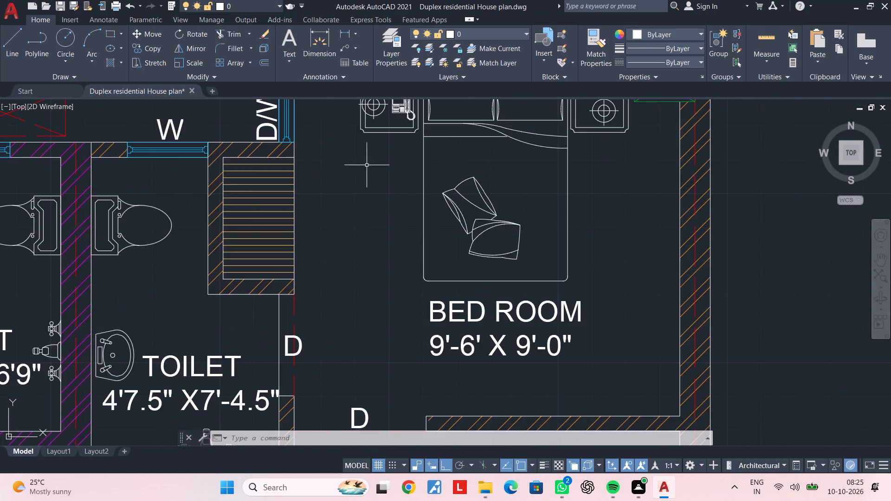
middle_drag(367, 165, 353, 359)
scroll(307, 310, up, 3)
scroll(339, 307, down, 3)
middle_drag(340, 307, 279, 361)
key(Escape)
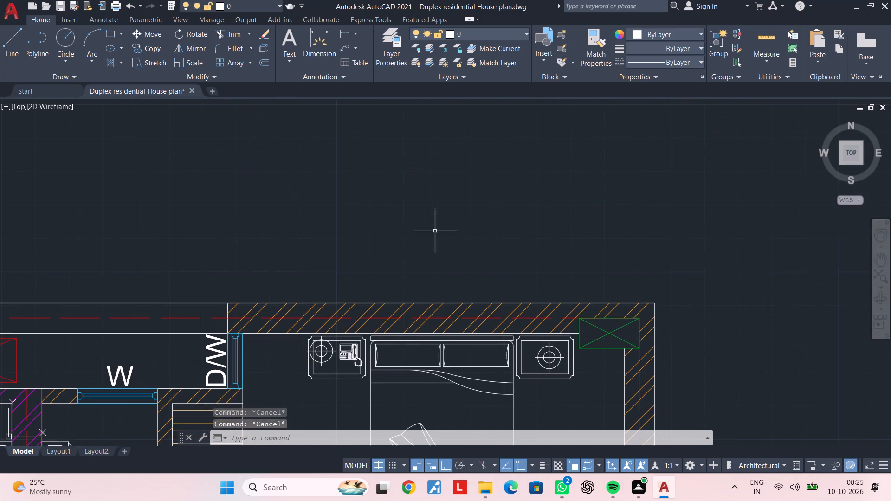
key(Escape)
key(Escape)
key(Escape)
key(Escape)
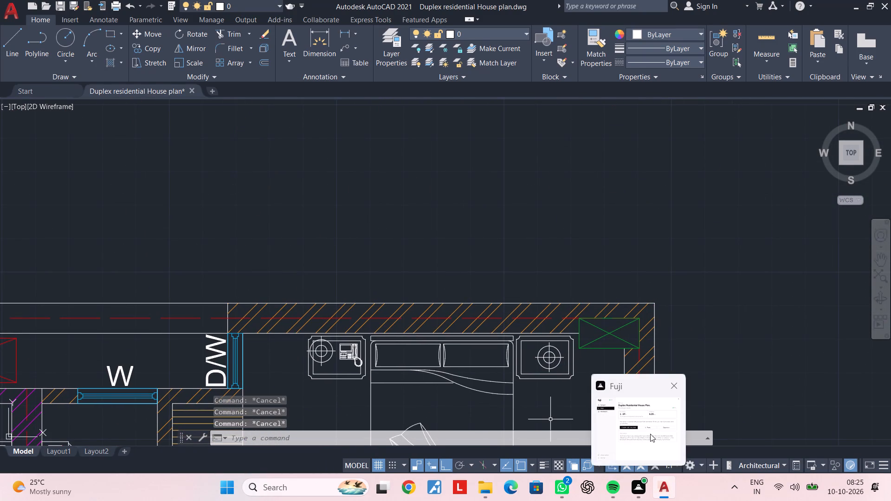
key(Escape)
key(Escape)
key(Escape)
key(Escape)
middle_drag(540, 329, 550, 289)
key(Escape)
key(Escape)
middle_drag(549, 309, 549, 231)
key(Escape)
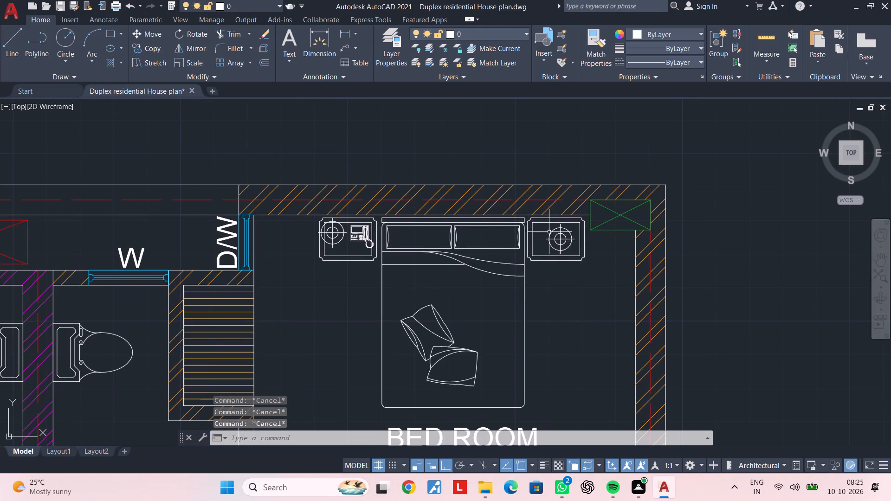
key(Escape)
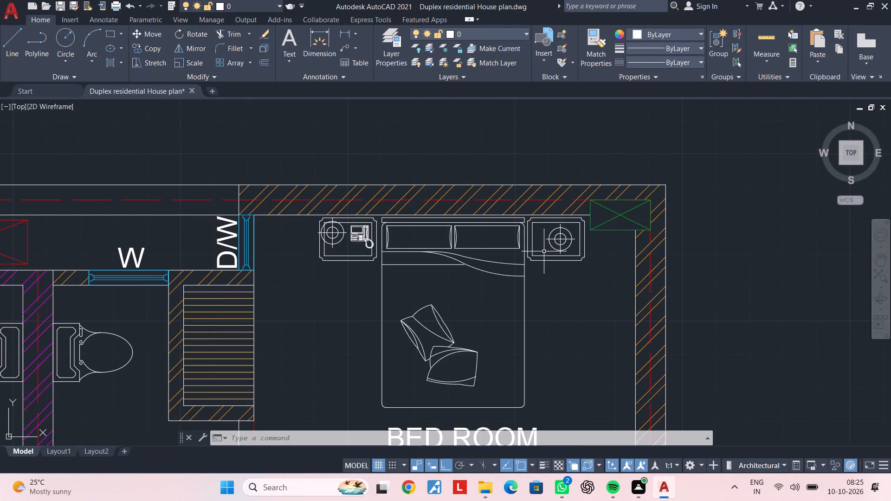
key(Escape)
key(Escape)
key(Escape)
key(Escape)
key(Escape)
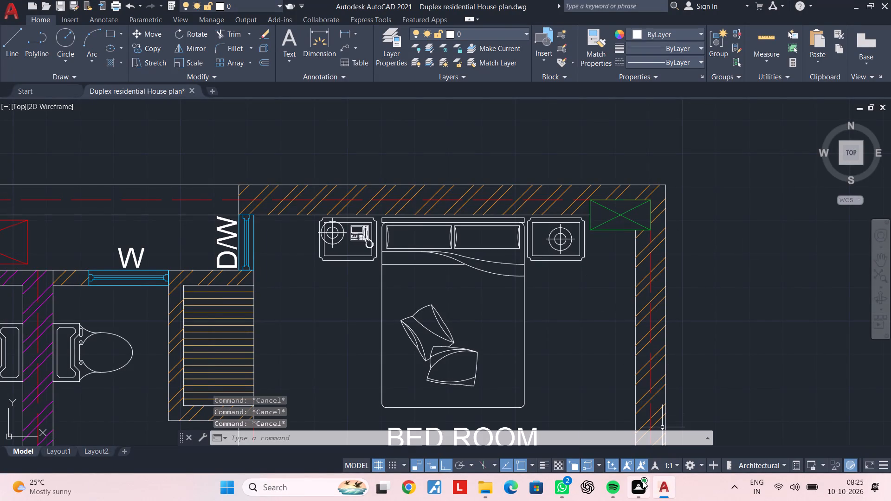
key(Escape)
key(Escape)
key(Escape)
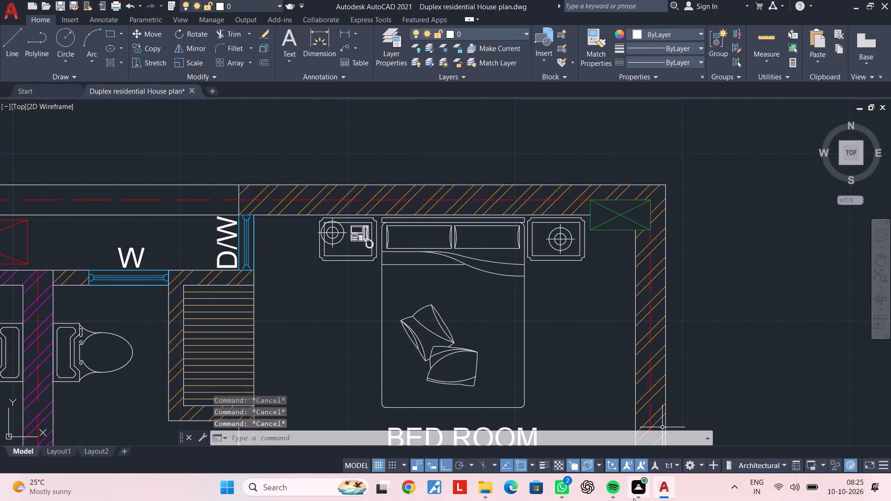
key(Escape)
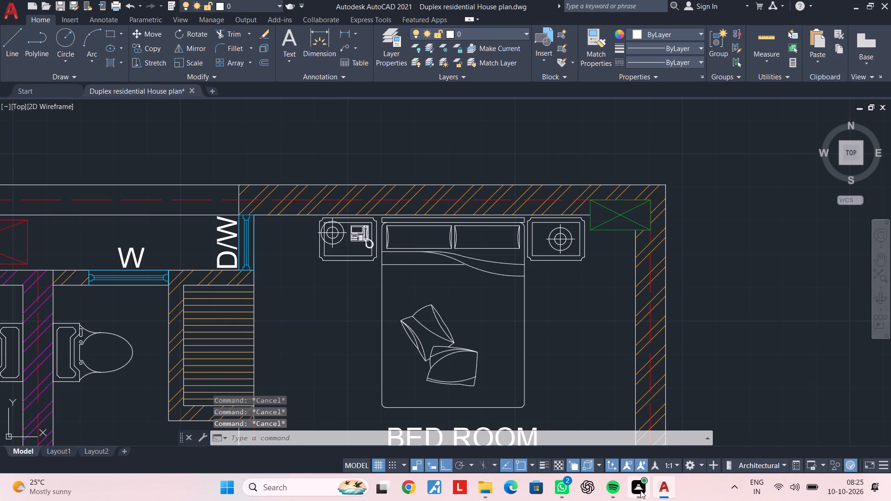
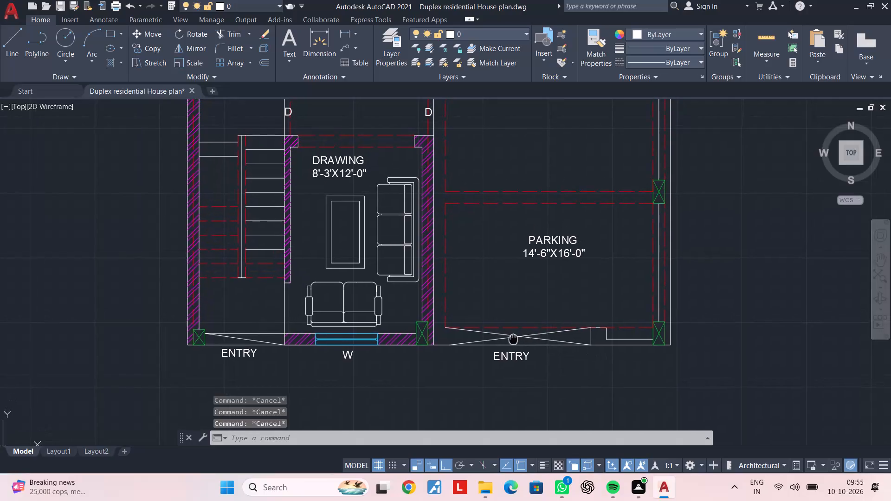
Examine the front part of the house plan around the two entries, drawing room, staircase and parking.
middle_drag(533, 320, 580, 324)
middle_drag(575, 308, 573, 352)
middle_drag(568, 331, 567, 337)
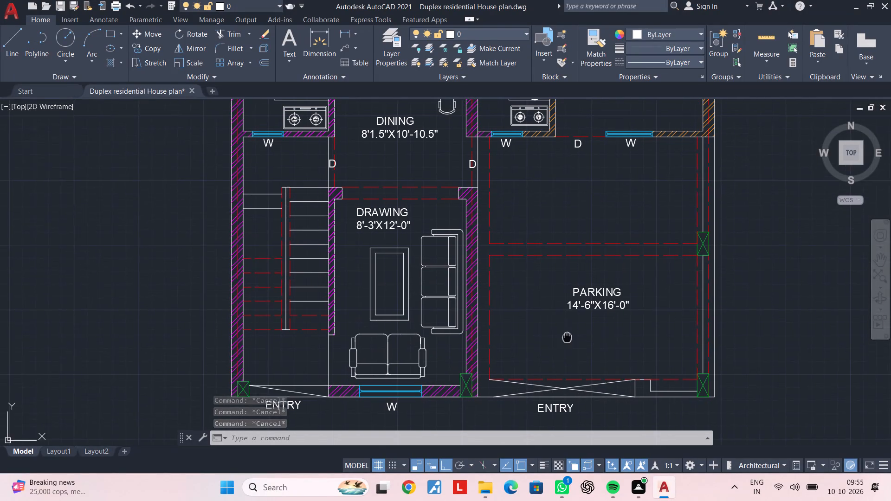
middle_drag(567, 337, 561, 355)
key(Escape)
key(Escape)
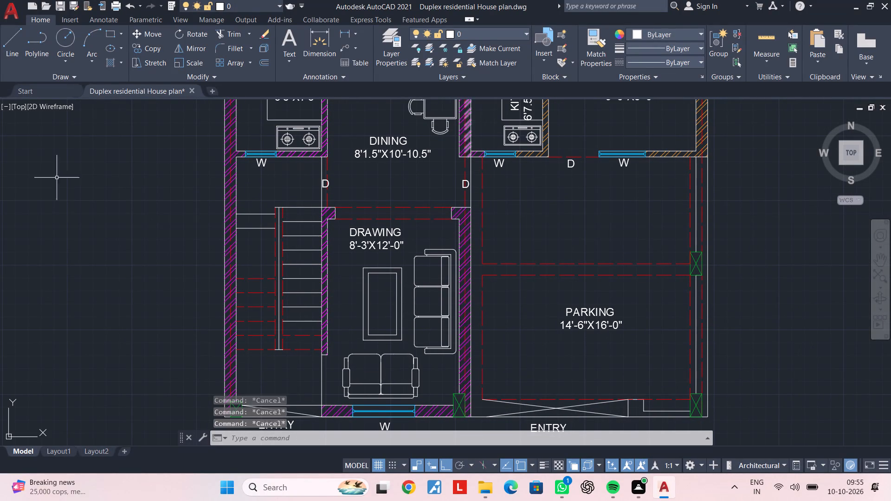
key(Escape)
key(Escape)
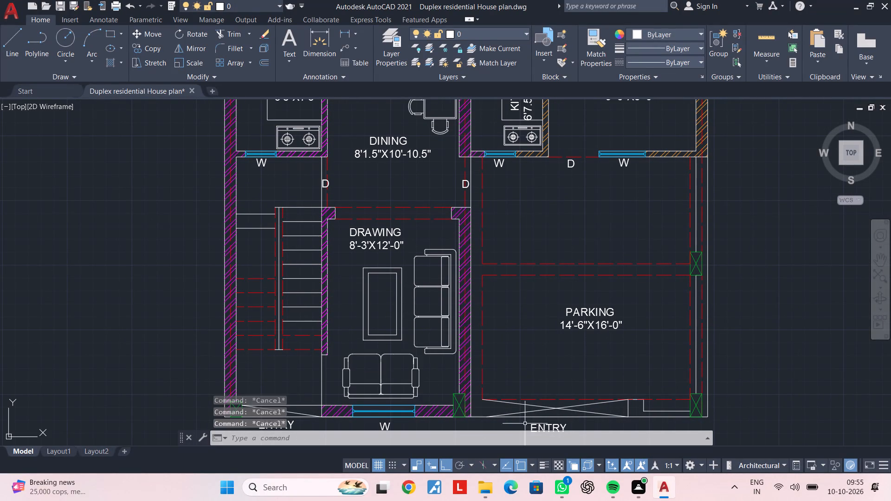
middle_drag(488, 409, 442, 342)
scroll(457, 343, up, 3)
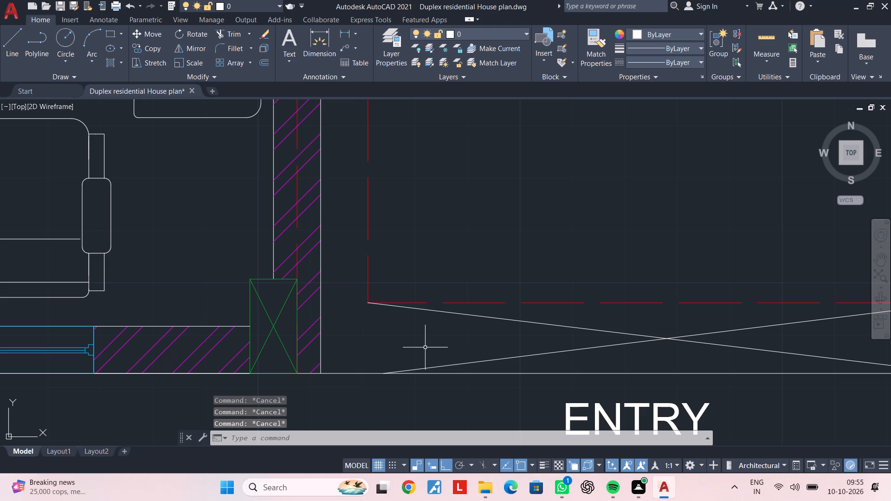
key(Escape)
key(Escape)
key(Escape)
key(Escape)
key(Escape)
middle_drag(73, 285, 399, 286)
scroll(292, 277, down, 3)
middle_drag(317, 282, 305, 300)
middle_drag(234, 291, 341, 291)
middle_drag(506, 167, 467, 208)
key(Escape)
key(Escape)
key(Escape)
key(Escape)
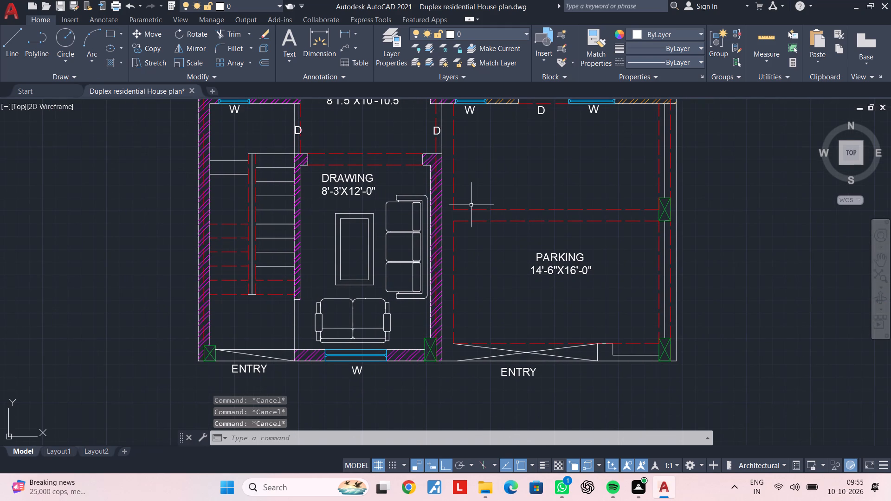
key(Escape)
key(Escape)
key(Escape)
middle_drag(407, 292, 496, 102)
middle_drag(296, 252, 299, 297)
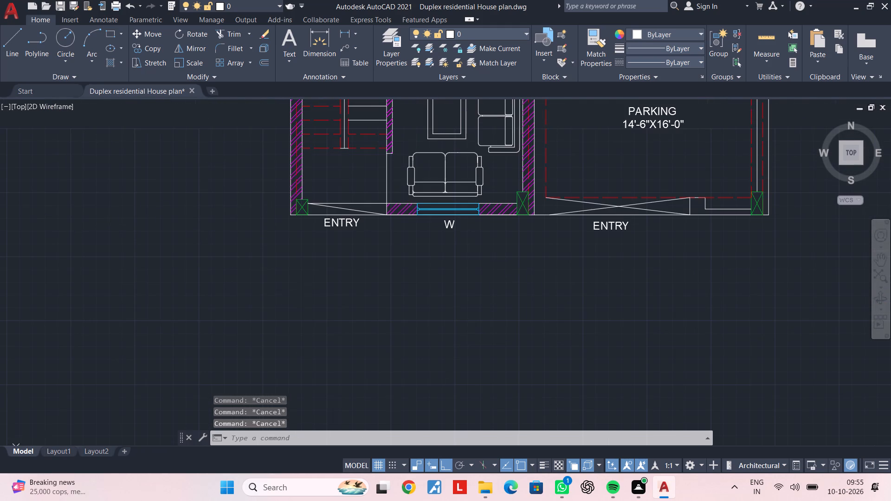
key(Escape)
key(Escape)
key(Escape)
key(Escape)
key(Escape)
key(Escape)
key(Escape)
key(Escape)
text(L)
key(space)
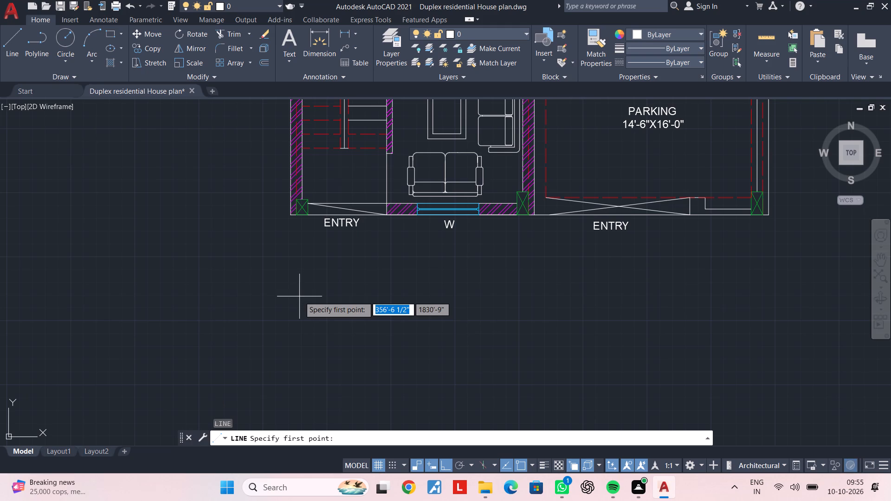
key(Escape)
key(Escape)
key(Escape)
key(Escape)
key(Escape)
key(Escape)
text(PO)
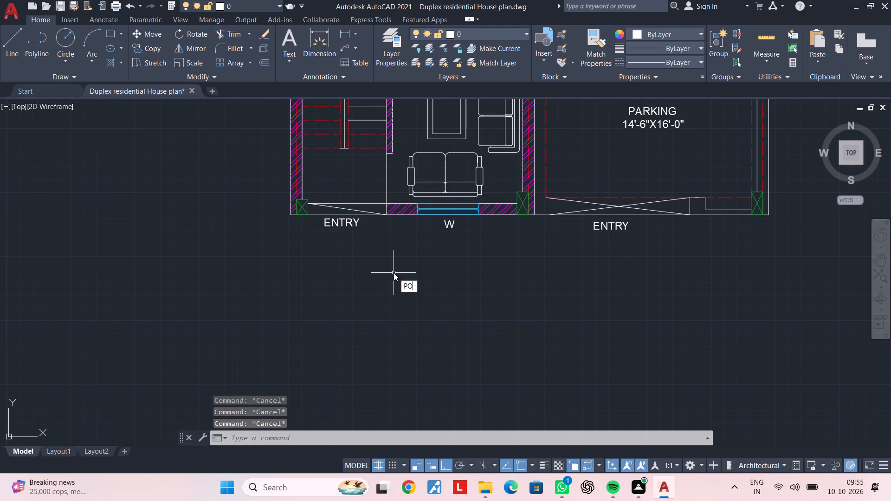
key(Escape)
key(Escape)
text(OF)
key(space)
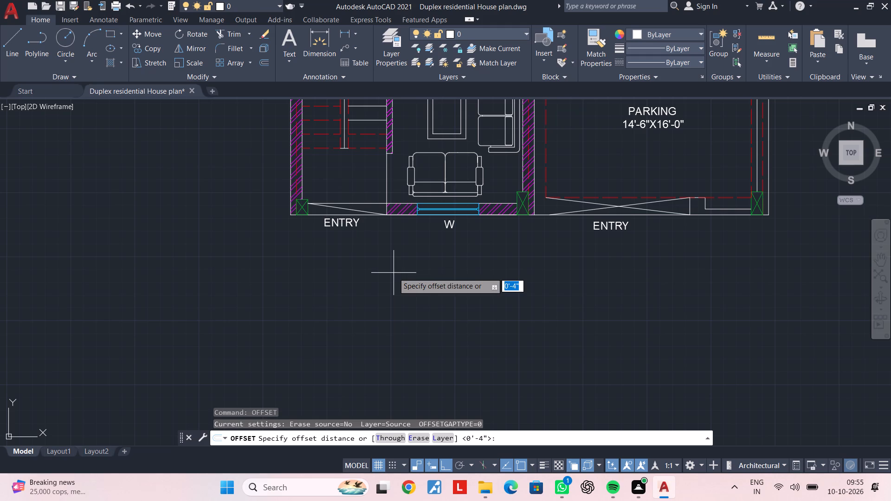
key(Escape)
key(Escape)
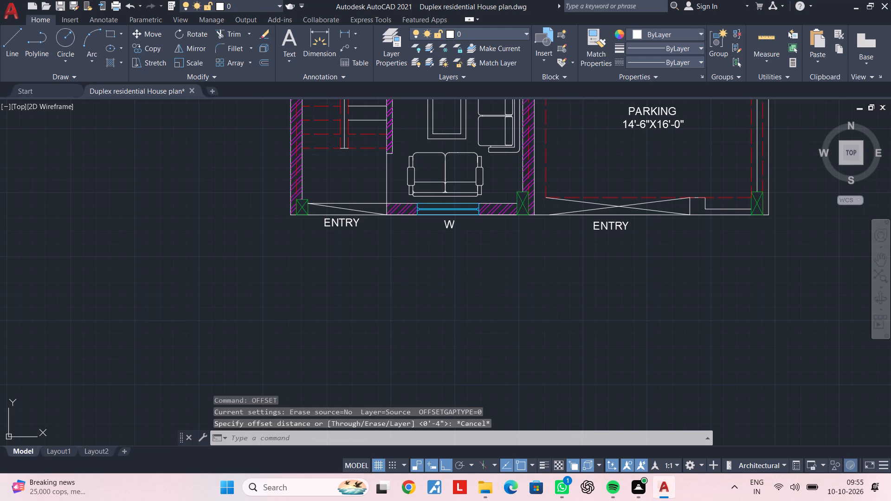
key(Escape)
Examine the whole floor plan, including the bedrooms, toilets, kitchens, lobby and parking areas.
scroll(625, 290, down, 3)
middle_drag(599, 289, 478, 304)
scroll(504, 273, up, 1)
middle_drag(493, 250, 483, 253)
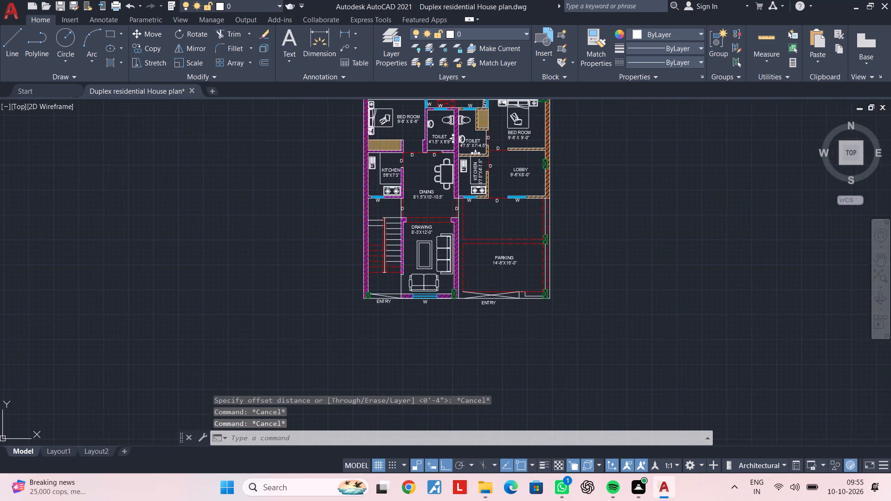
middle_drag(483, 253, 441, 270)
scroll(441, 220, up, 3)
scroll(441, 220, down, 2)
middle_drag(458, 245, 442, 314)
middle_drag(484, 228, 469, 278)
scroll(469, 272, up, 1)
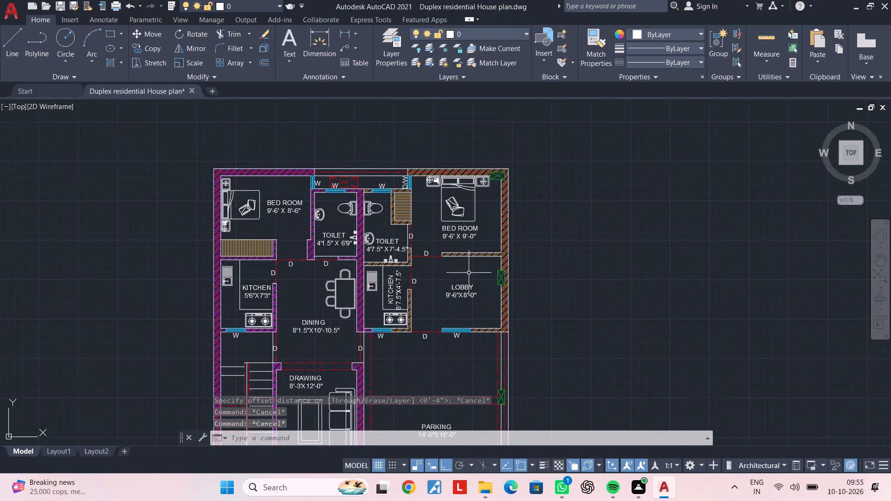
scroll(469, 270, up, 2)
middle_drag(492, 244, 509, 244)
scroll(354, 253, up, 1)
scroll(395, 237, down, 2)
middle_drag(505, 239, 523, 239)
middle_drag(474, 244, 506, 244)
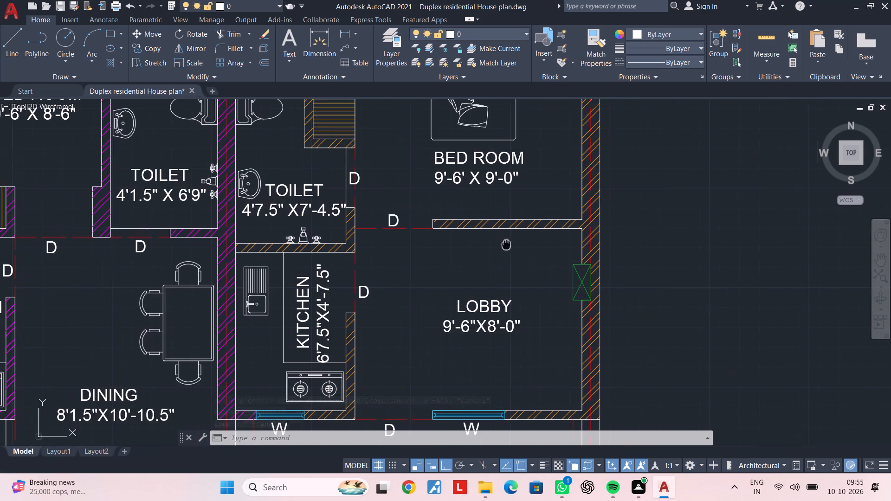
middle_drag(506, 244, 511, 244)
middle_drag(418, 214, 495, 214)
middle_drag(447, 215, 549, 187)
scroll(469, 193, down, 2)
middle_drag(469, 193, 453, 242)
middle_drag(469, 214, 491, 179)
middle_drag(491, 213, 506, 127)
middle_drag(509, 191, 508, 158)
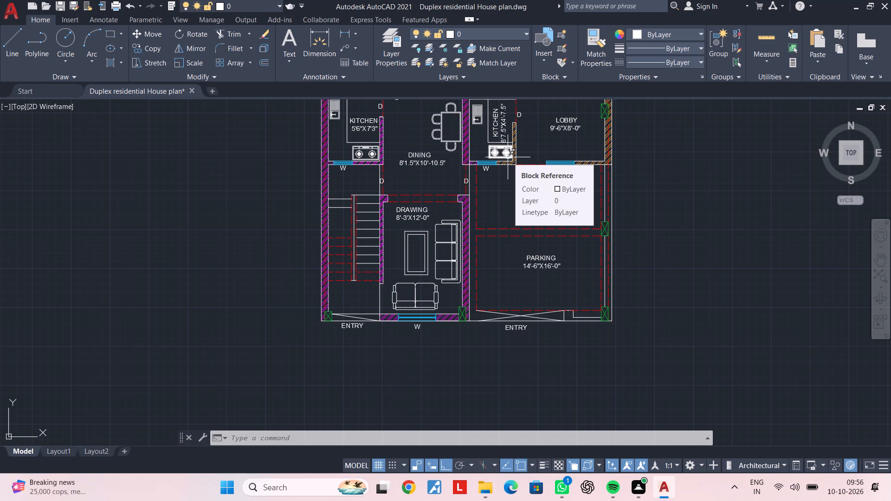
key(Escape)
key(Escape)
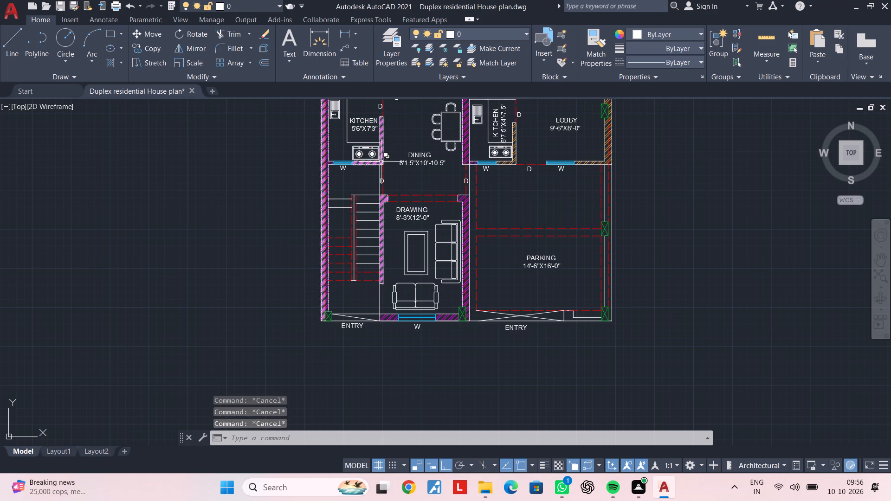
Measure from the inner wall corner to the far end of the window in the 5'6"X7'3" kitchen.
middle_drag(381, 162, 378, 193)
scroll(345, 204, up, 3)
middle_drag(299, 203, 299, 242)
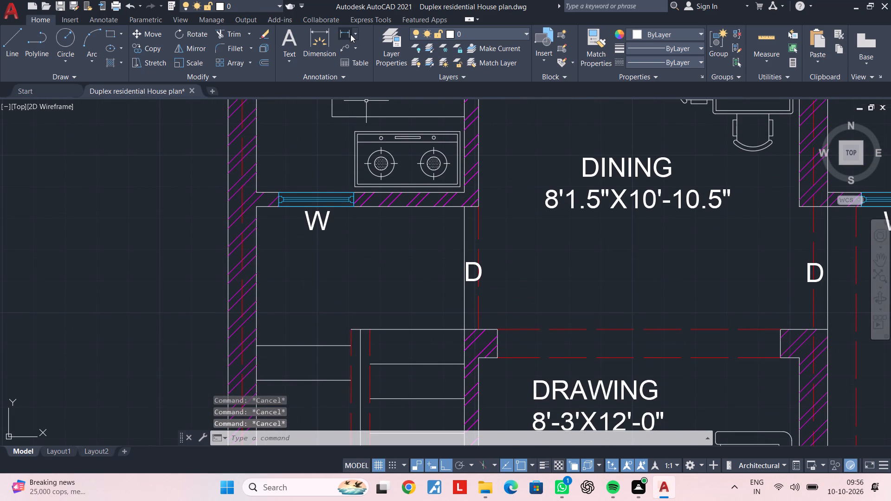
click(350, 34)
scroll(244, 223, up, 1)
click(260, 198)
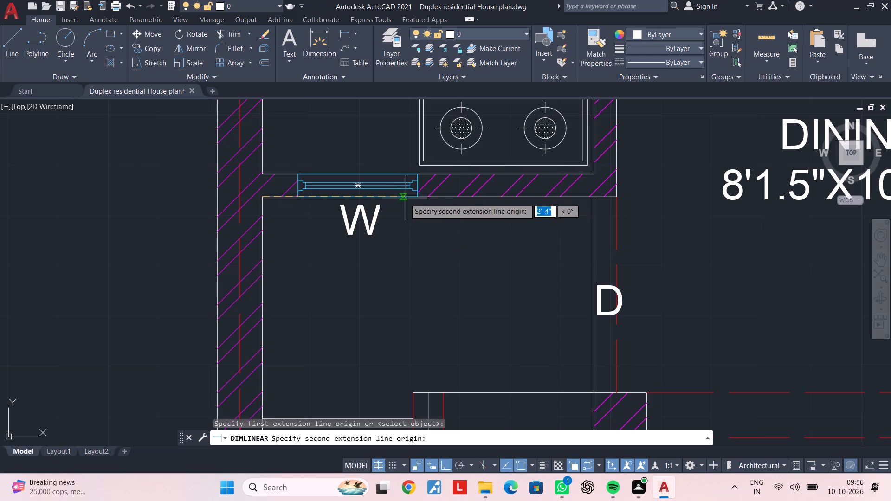
click(419, 196)
key(Escape)
key(Escape)
key(Escape)
middle_drag(390, 225, 429, 209)
key(Escape)
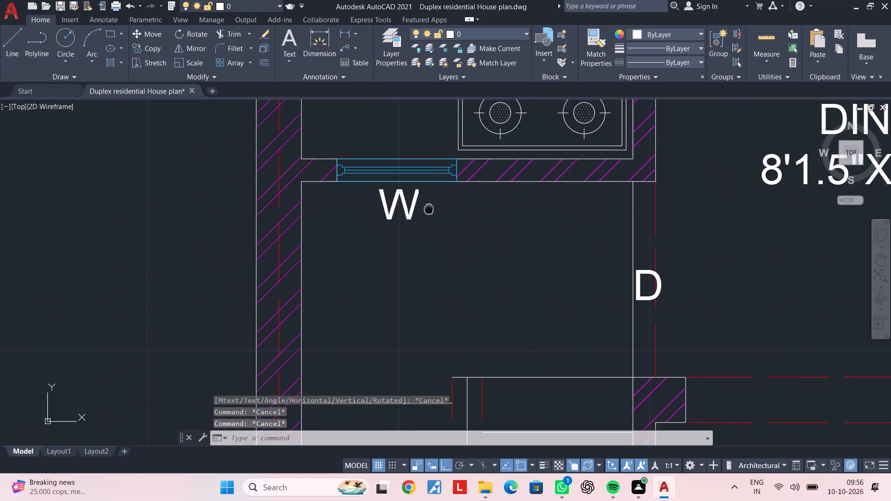
Examine the bedrooms, toilets, kitchens and dining area, including the overall plan and the empty space beside it.
middle_drag(429, 209, 429, 209)
scroll(489, 224, down, 2)
middle_drag(488, 224, 361, 230)
key(Escape)
scroll(530, 225, down, 1)
middle_drag(526, 228, 451, 264)
middle_drag(452, 191, 419, 228)
middle_drag(414, 219, 376, 253)
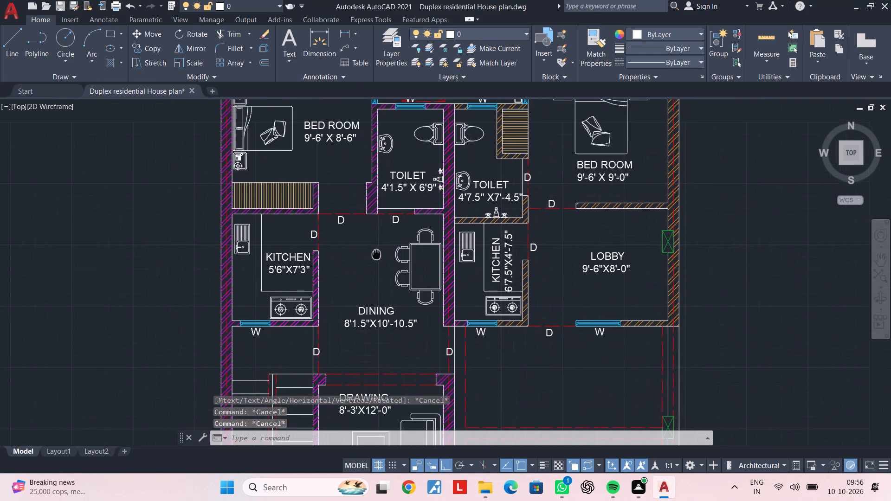
scroll(369, 233, up, 1)
middle_drag(368, 233, 440, 248)
middle_drag(388, 140, 401, 255)
key(Escape)
key(Escape)
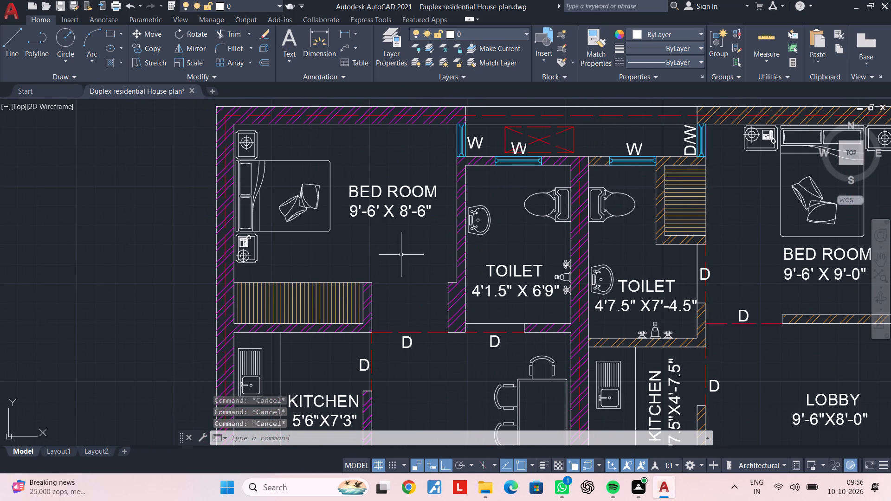
key(Escape)
key(Escape)
key(Escape)
middle_drag(435, 268, 354, 304)
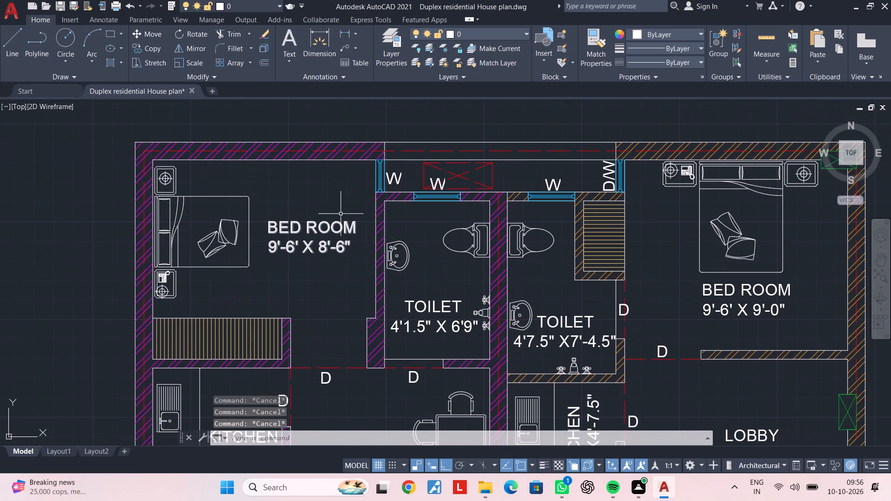
middle_drag(339, 215, 320, 254)
middle_drag(321, 252, 374, 242)
middle_drag(371, 241, 372, 182)
scroll(355, 251, down, 1)
middle_drag(355, 251, 350, 199)
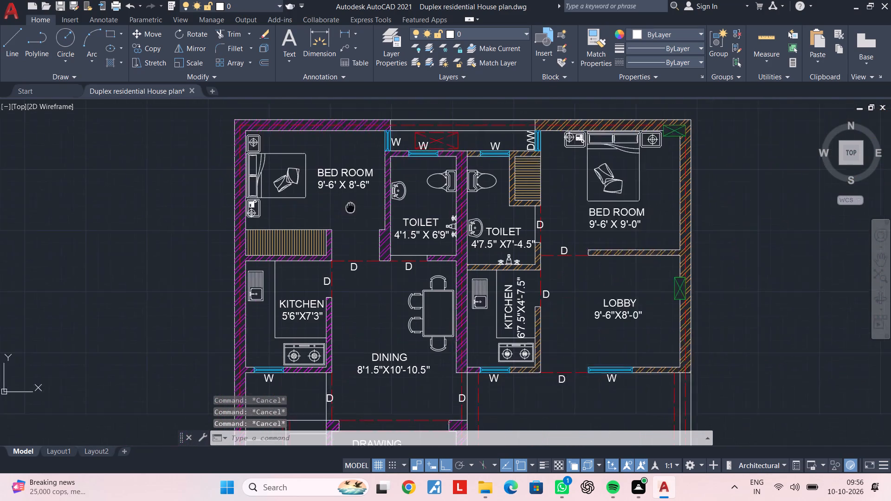
middle_drag(350, 199, 350, 132)
scroll(215, 339, up, 4)
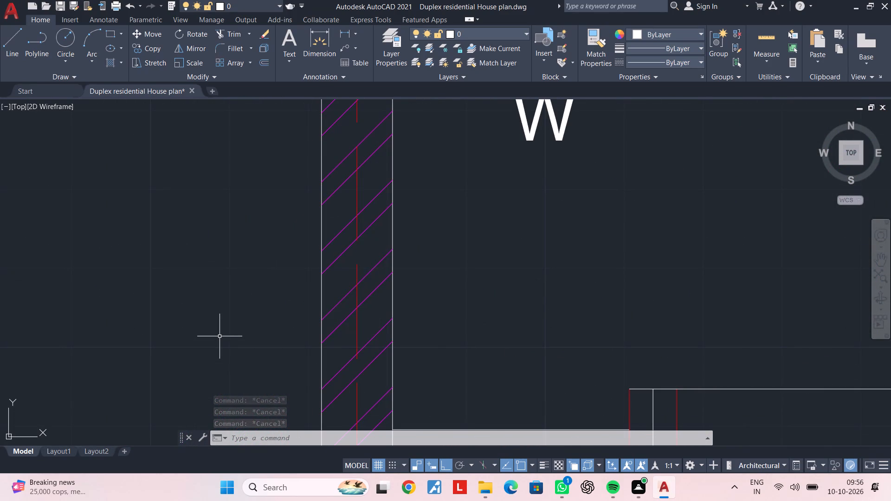
key(Escape)
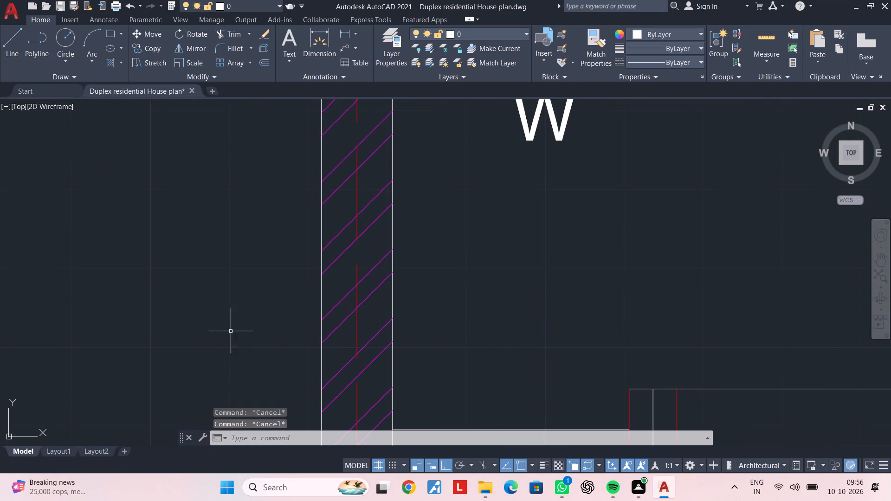
scroll(257, 331, down, 4)
middle_drag(481, 319, 400, 328)
scroll(419, 311, down, 2)
middle_drag(338, 315, 306, 314)
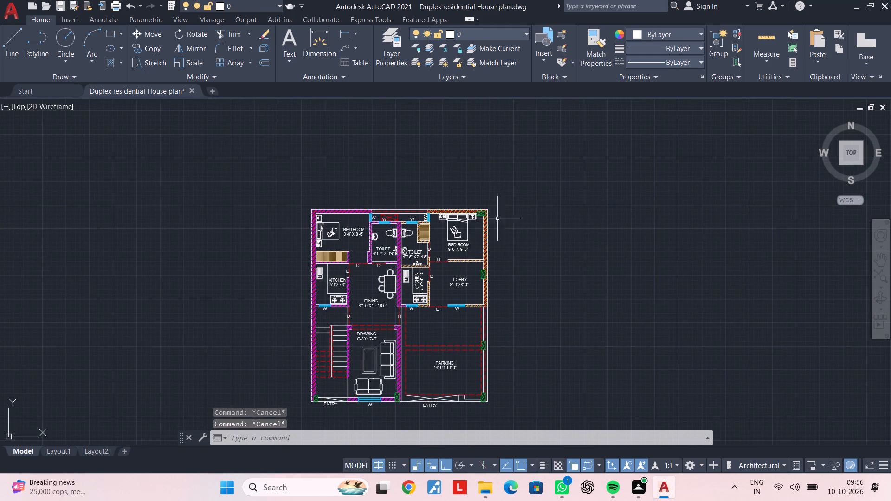
middle_drag(652, 300, 381, 237)
middle_drag(262, 211, 471, 293)
middle_drag(452, 284, 379, 182)
middle_drag(379, 188, 355, 235)
key(Escape)
key(Escape)
key(Escape)
key(Escape)
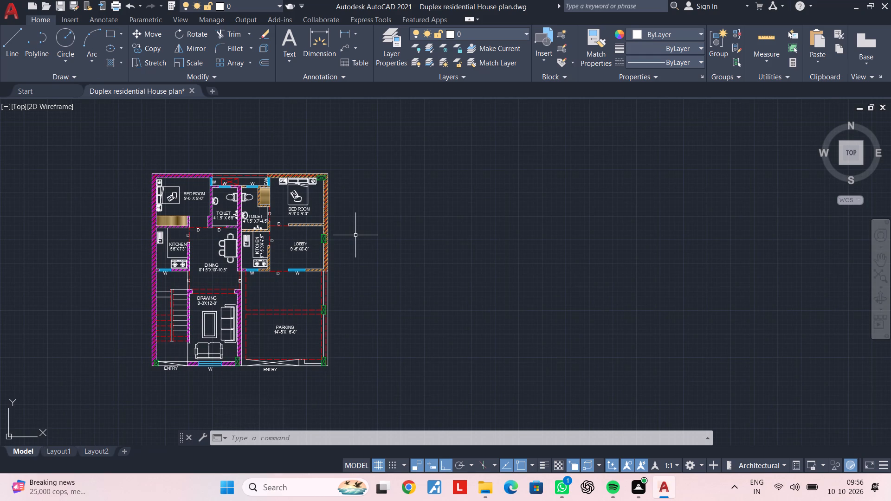
key(Escape)
key(Escape)
key(Escape)
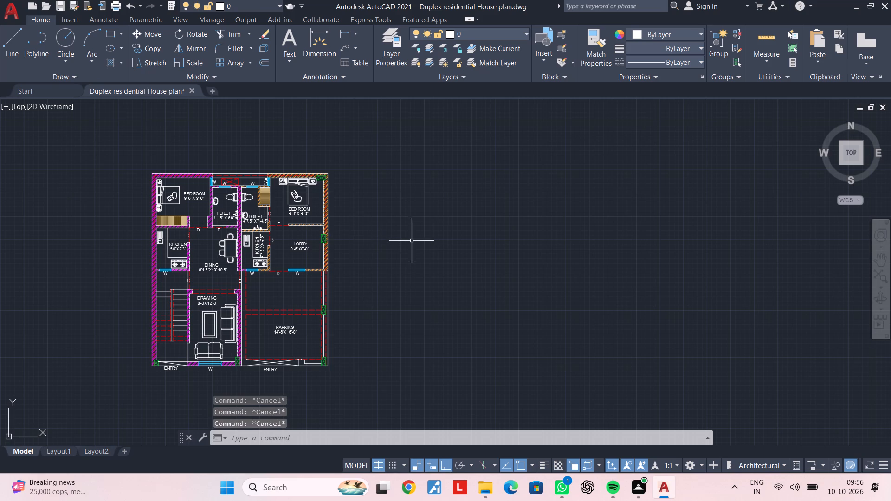
middle_drag(374, 248, 350, 254)
middle_drag(381, 225, 337, 238)
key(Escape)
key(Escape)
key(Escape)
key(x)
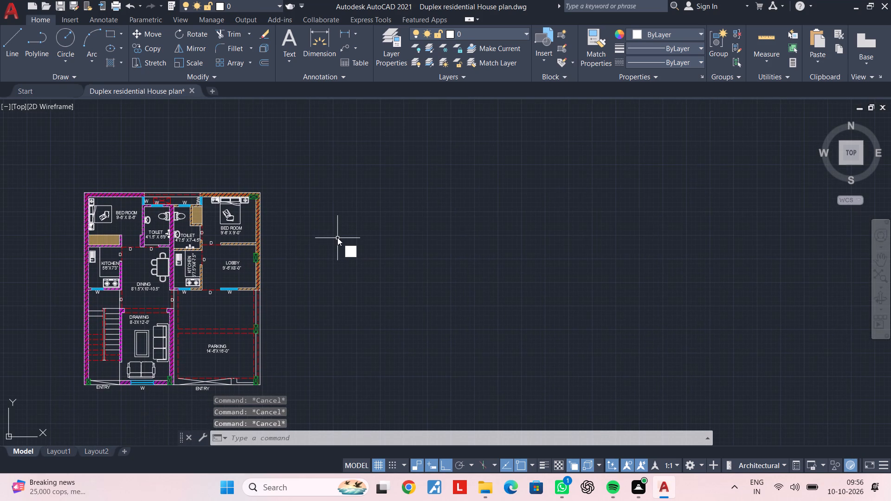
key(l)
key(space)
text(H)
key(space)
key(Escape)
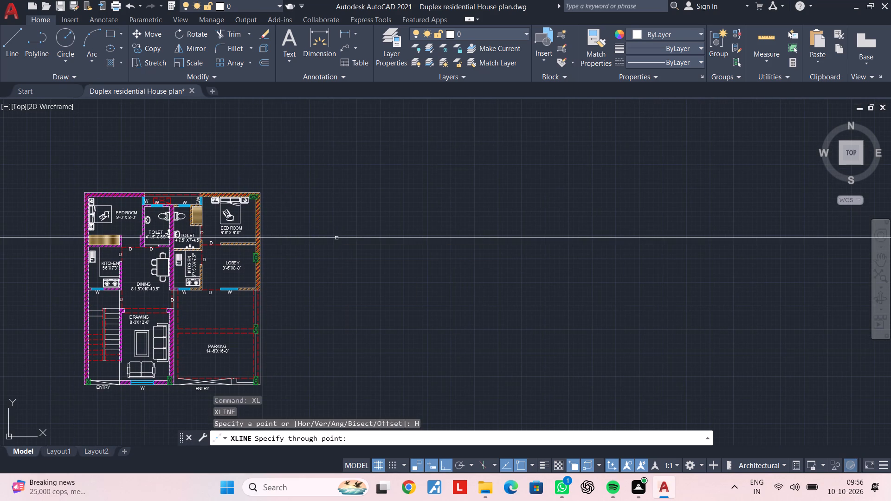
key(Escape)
Draw a vertical construction line in the empty space just east of the floor plan.
text(XL V)
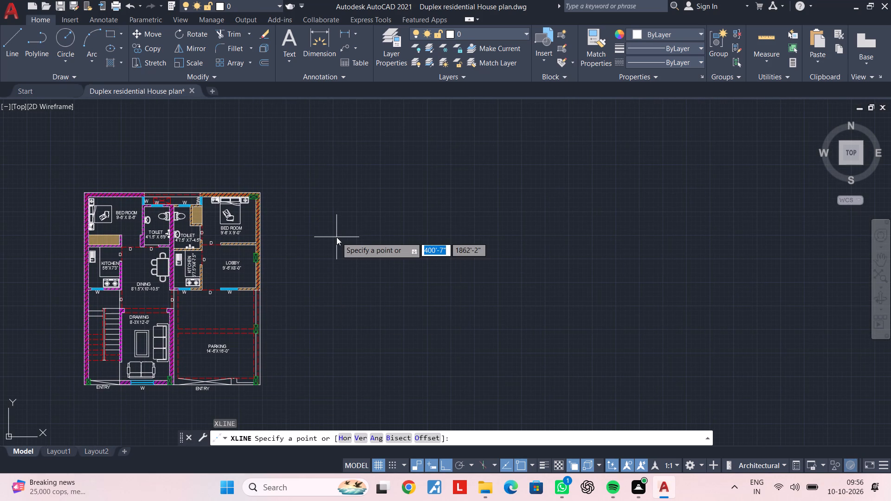
key(space)
click(292, 237)
key(Escape)
key(Escape)
Draw a horizontal construction line through the floor plan's outer northeast corner, crossing the vertical construction line.
middle_drag(321, 191, 374, 238)
scroll(362, 248, up, 2)
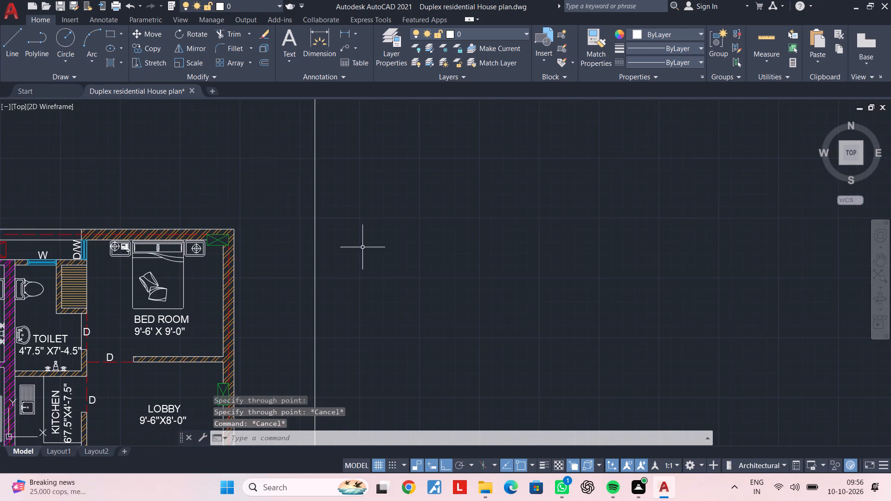
middle_drag(363, 248, 391, 227)
key(Escape)
key(Escape)
key(Escape)
key(x)
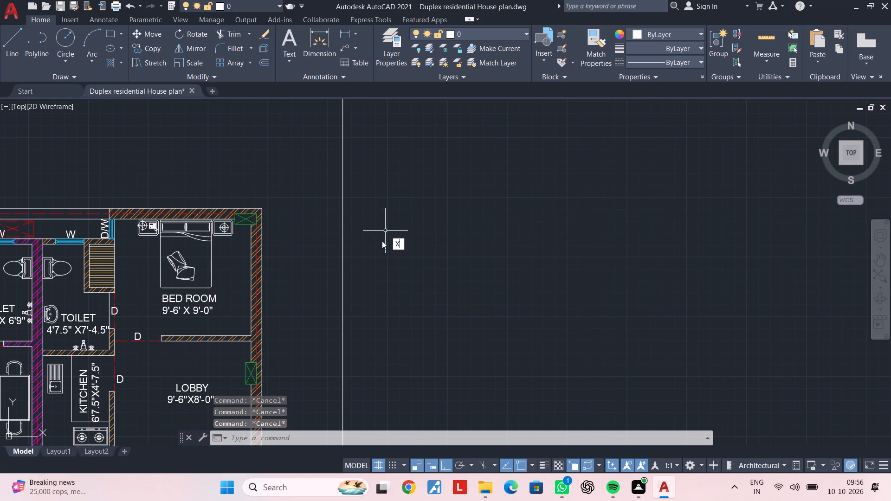
text(L)
key(space)
text(H)
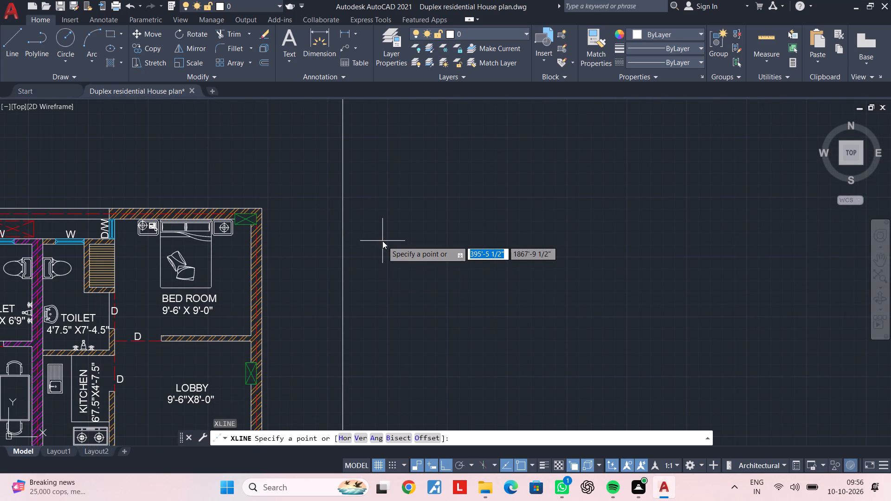
key(space)
click(263, 209)
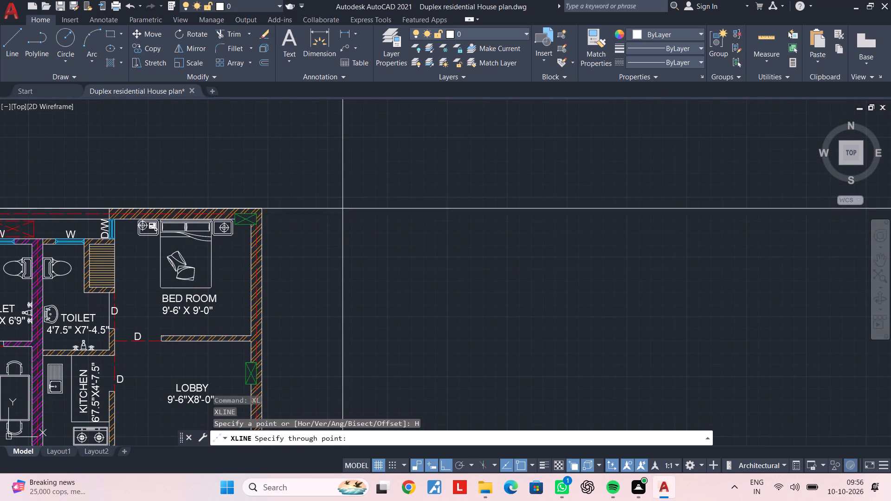
key(Escape)
key(Escape)
key(Escape)
key(y)
key(Escape)
key(Escape)
Trim the horizontal line west of the vertical line and the vertical line above it to form an outer corner.
text(TR)
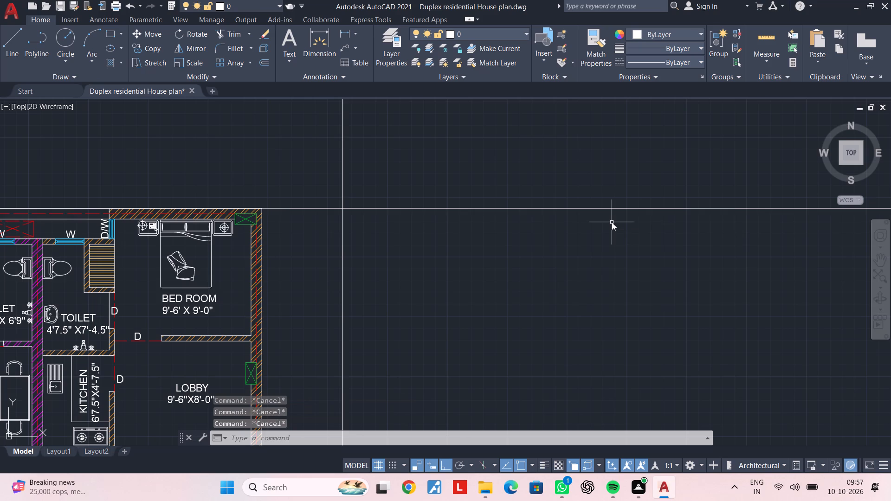
key(space)
click(308, 225)
click(314, 198)
click(300, 176)
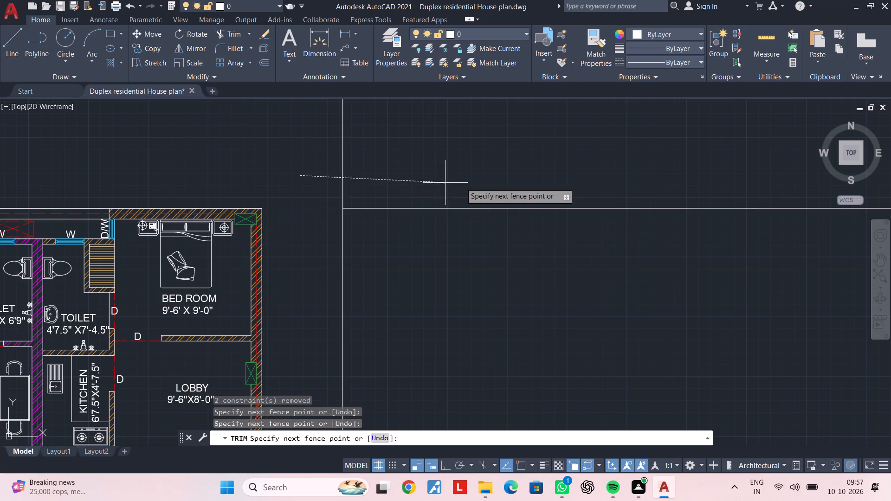
click(490, 183)
key(Escape)
Delete the leftover piece of the horizontal construction line along the north edge of the existing floor plan.
scroll(316, 217, down, 2)
middle_drag(421, 229, 649, 236)
drag(262, 245, 261, 231)
click(220, 170)
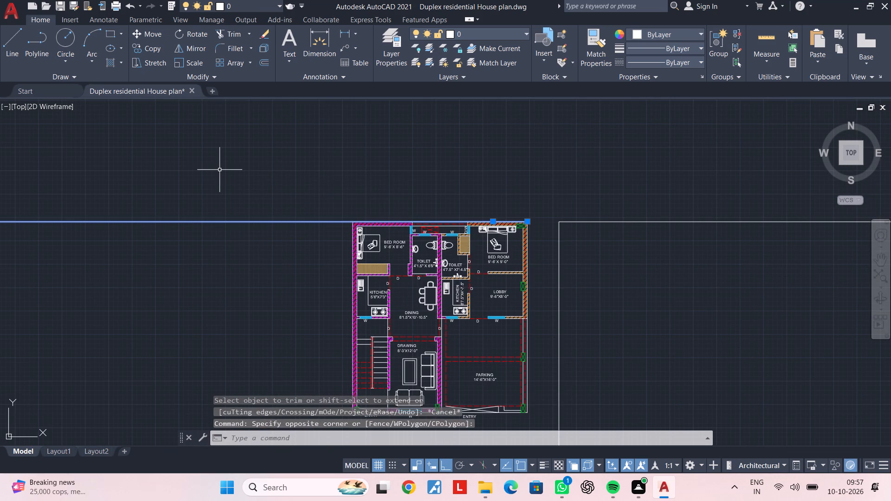
key(Delete)
key(Escape)
Offset the outer north line and outer west line 9" inward to form the outer walls.
scroll(674, 225, up, 2)
middle_drag(488, 224, 472, 243)
scroll(370, 257, up, 3)
middle_drag(362, 248, 353, 282)
key(Escape)
scroll(353, 282, up, 1)
key(Escape)
key(Escape)
key(Escape)
text(OF)
key(space)
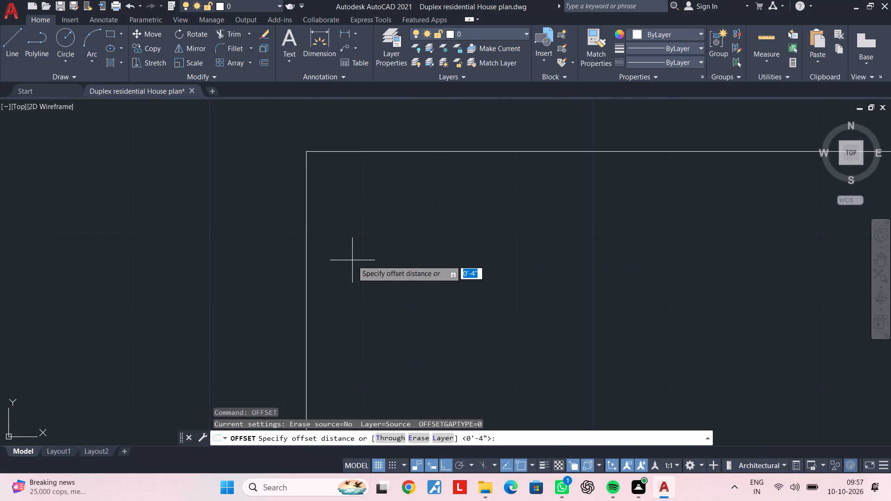
text(9")
key(Return)
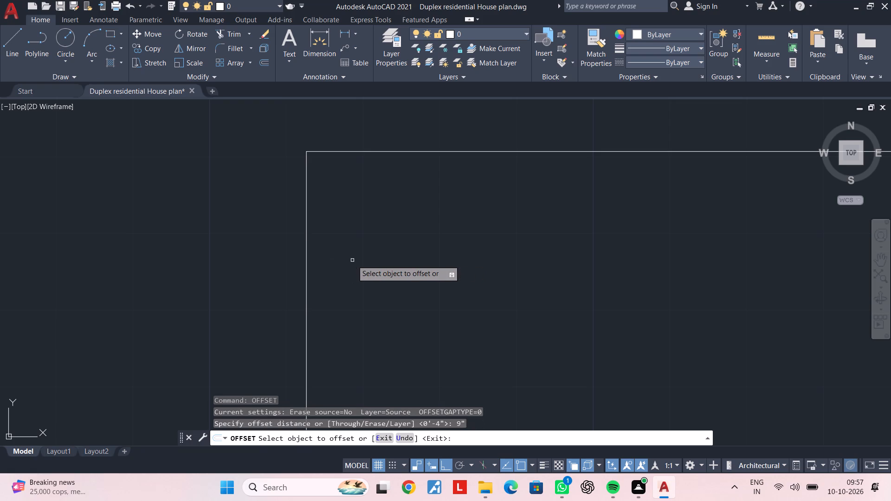
click(407, 152)
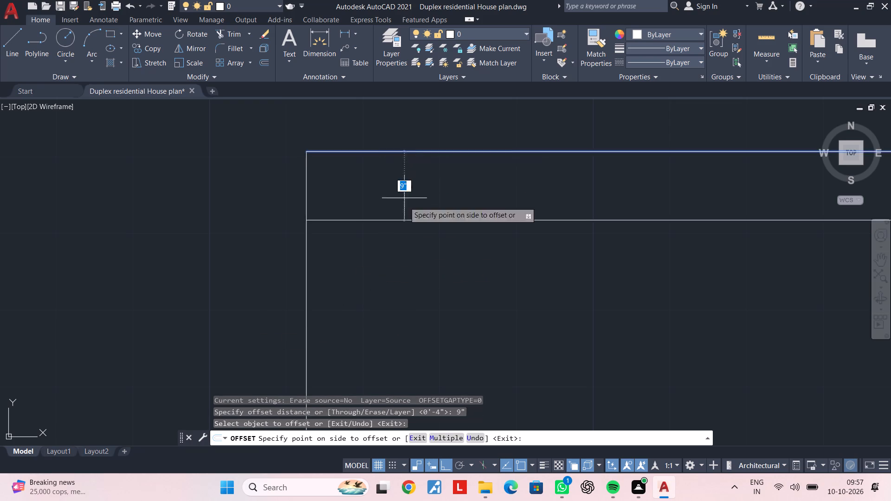
click(404, 203)
click(305, 203)
click(552, 220)
key(Escape)
Offset the inner line of the west wall 9'3.8" to the east.
scroll(524, 242, down, 1)
middle_drag(521, 243, 391, 224)
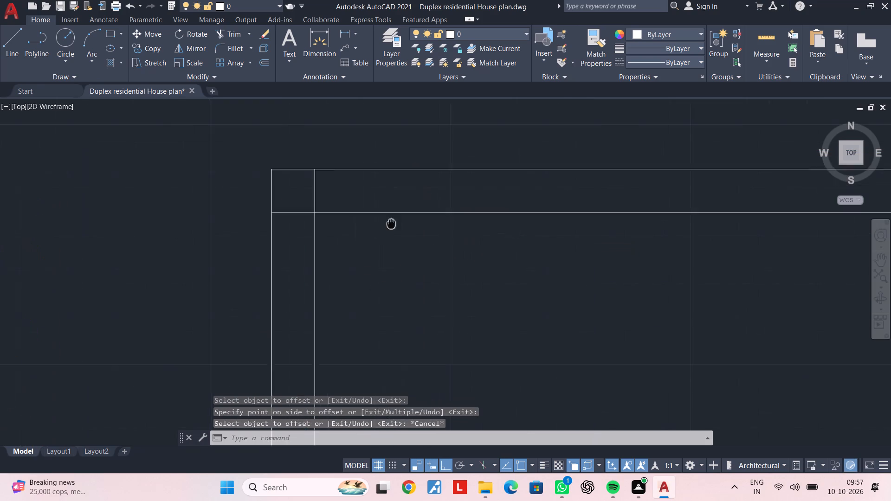
key(Escape)
middle_drag(391, 224, 359, 219)
key(Escape)
key(Escape)
key(Escape)
key(Escape)
key(Escape)
text(OF)
key(space)
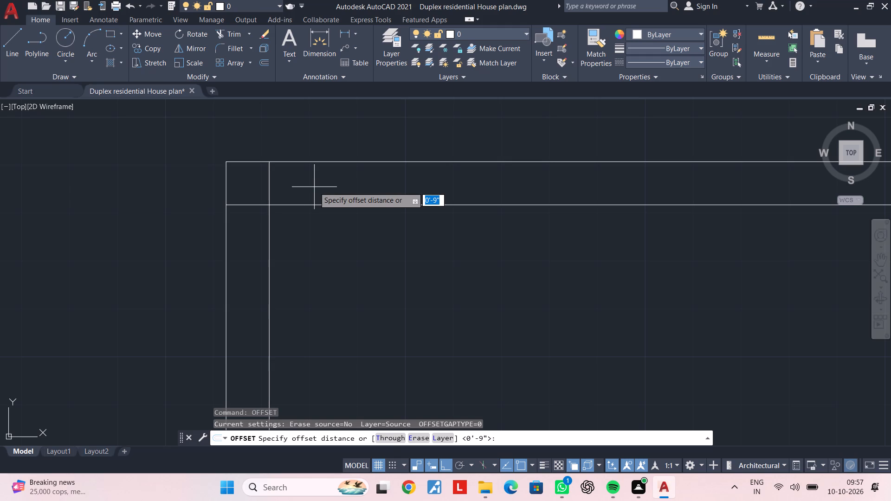
text(9')
text(3.8")
key(Return)
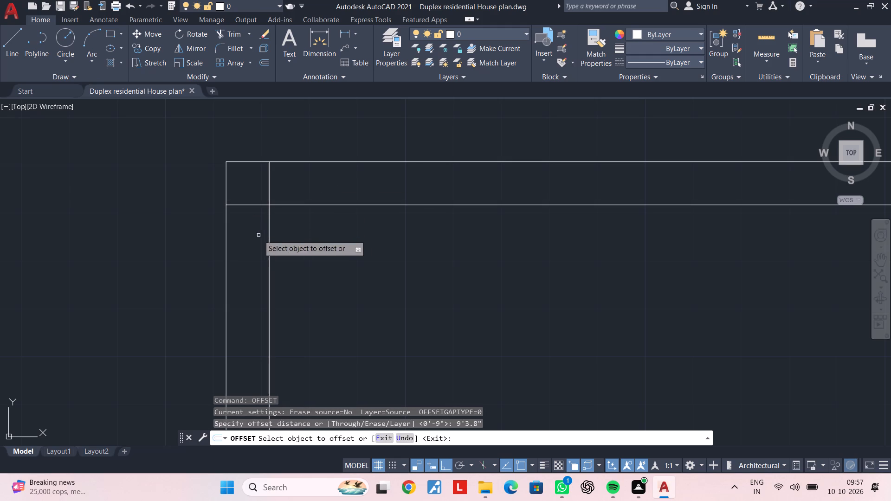
click(269, 236)
click(559, 262)
Offset the new vertical line 4.5" to the east to form the partition wall.
scroll(589, 257, down, 2)
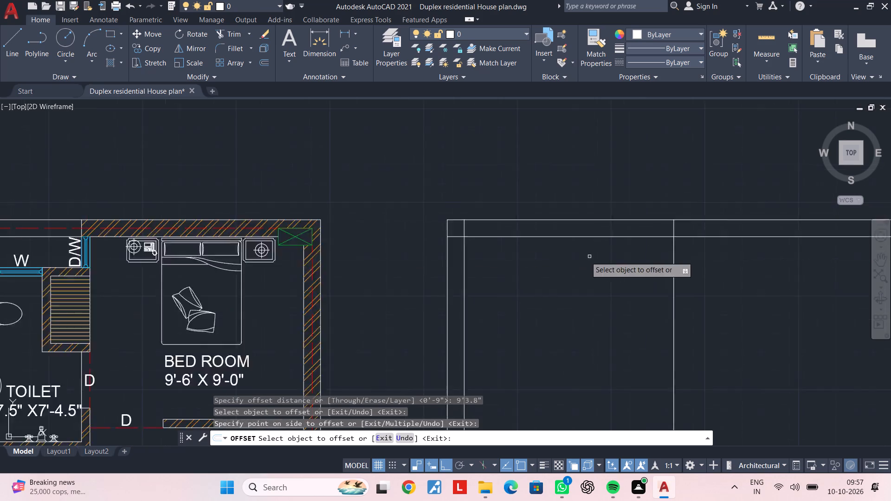
middle_drag(545, 261, 333, 263)
middle_drag(457, 257, 386, 242)
scroll(439, 242, up, 1)
scroll(437, 256, down, 1)
middle_drag(437, 256, 391, 223)
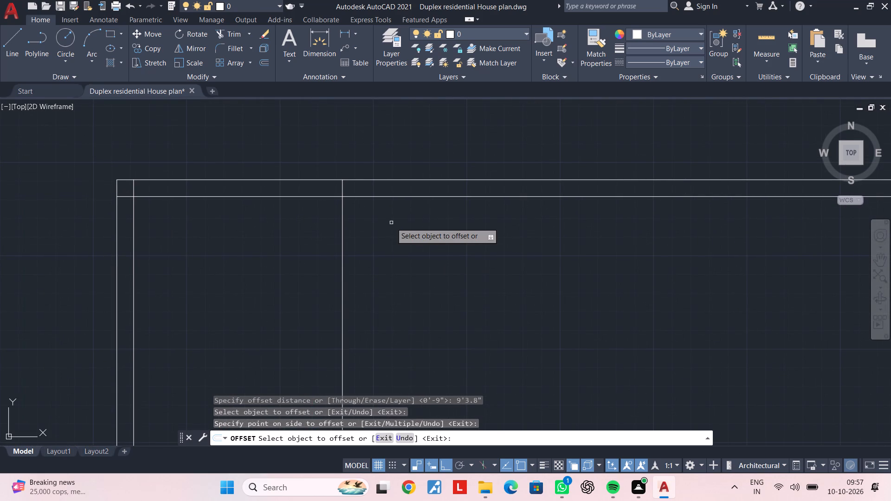
key(space)
key(space)
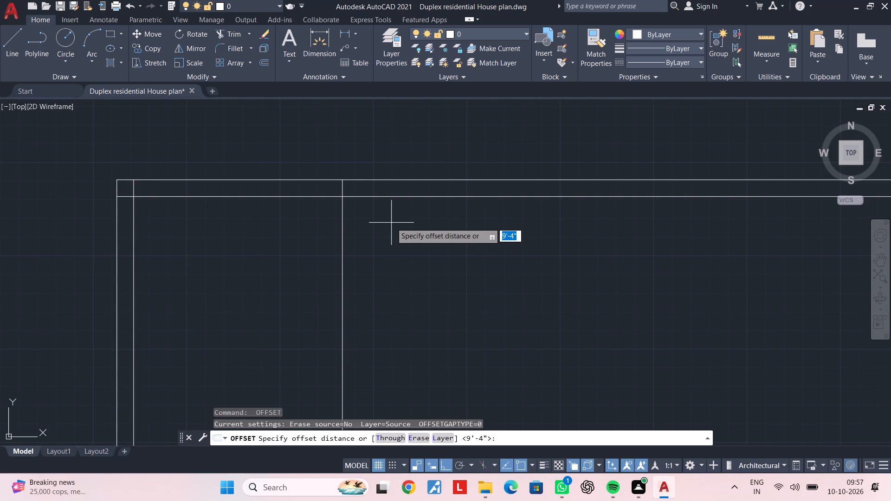
text(4.5")
key(Return)
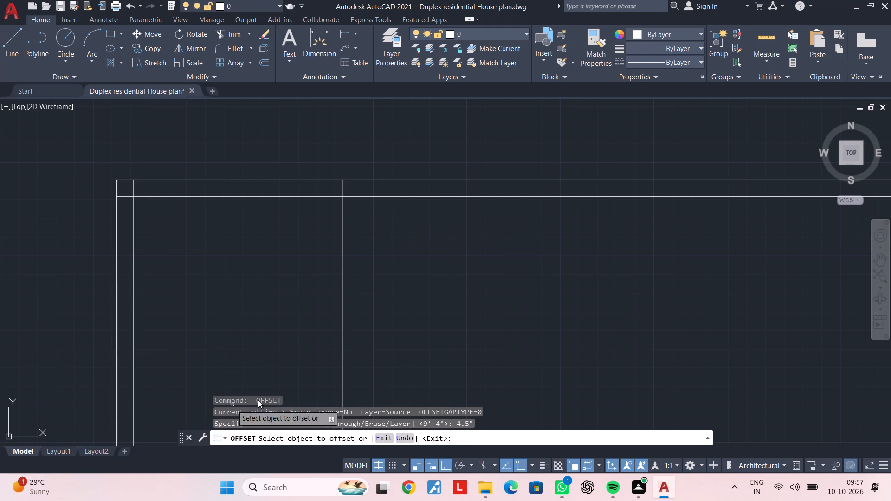
click(342, 257)
click(465, 256)
Offset the inner line of the north wall 12' to the south.
middle_drag(222, 302, 444, 270)
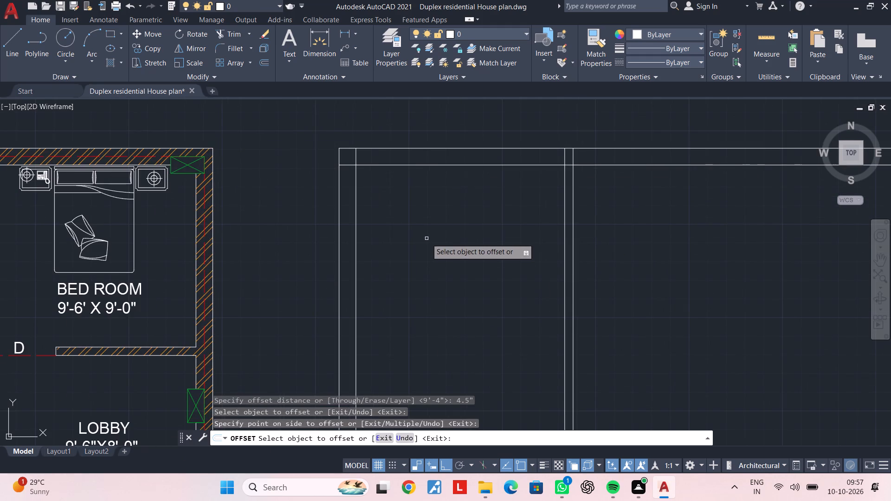
key(space)
key(space)
text(12')
key(Return)
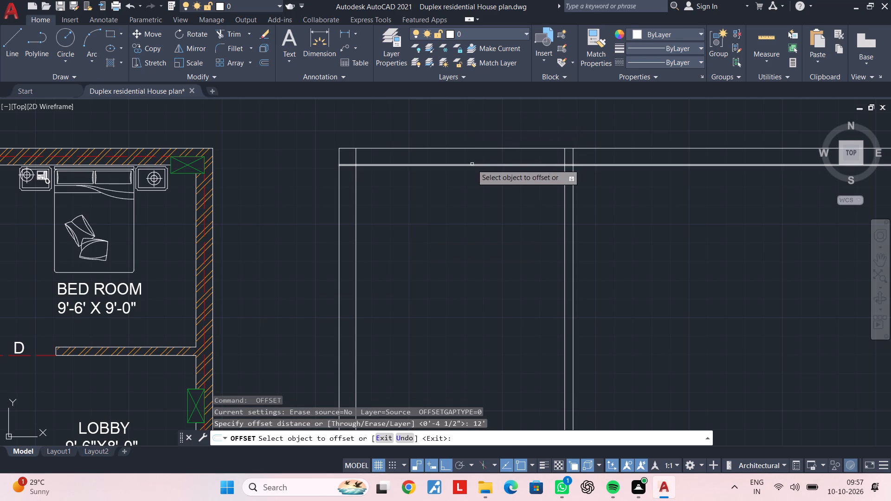
click(472, 164)
click(473, 264)
Offset the new horizontal line 4.5" to the south to form the room's lower wall.
scroll(469, 315, down, 2)
middle_drag(469, 315, 468, 228)
scroll(478, 286, up, 2)
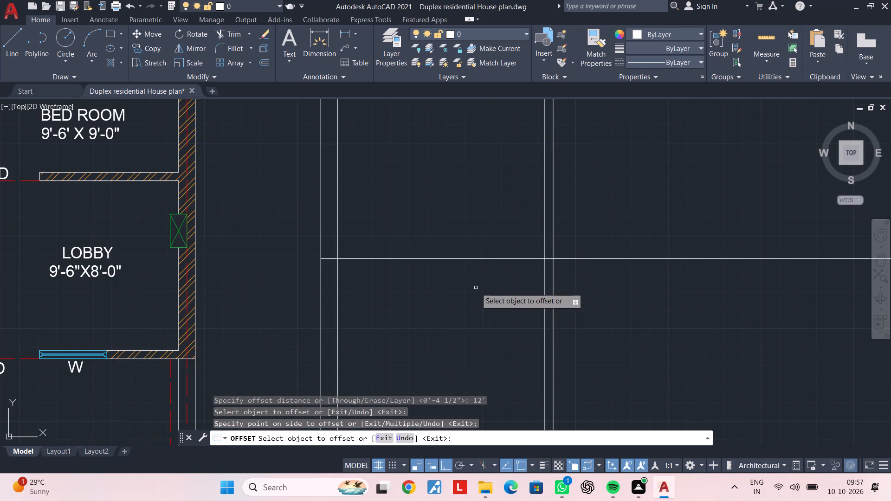
middle_drag(455, 306, 421, 326)
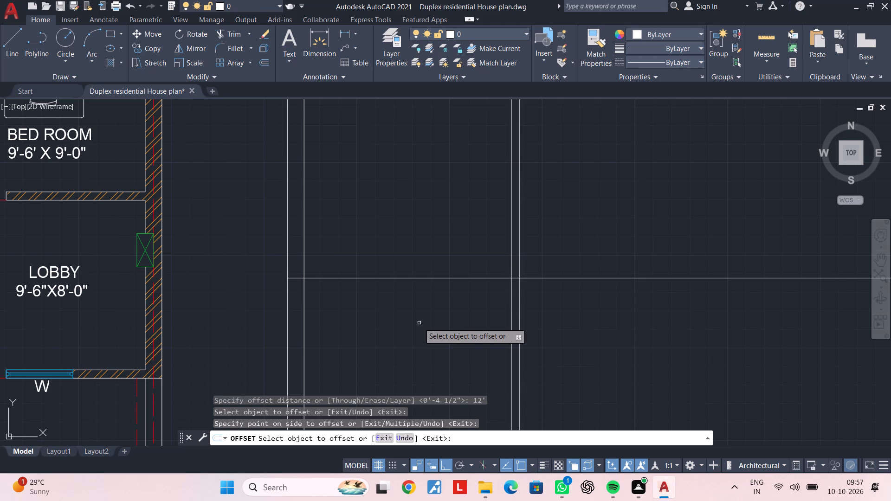
key(space)
key(space)
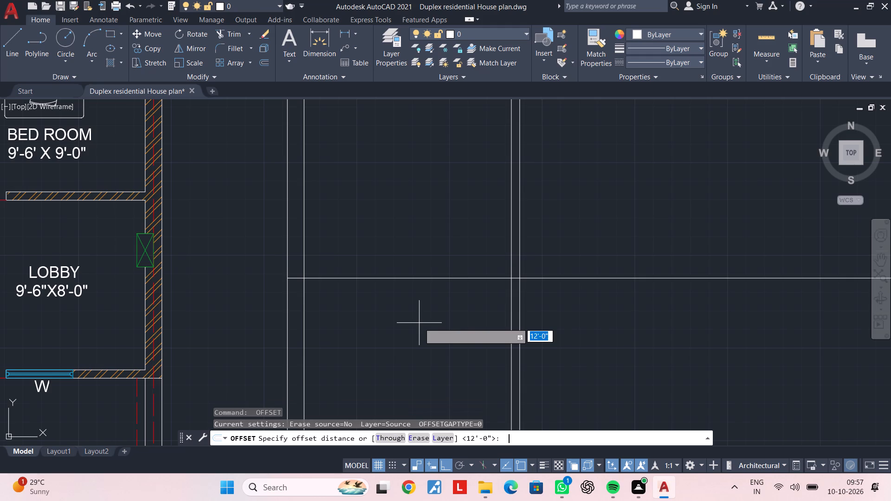
text(4.5")
key(Return)
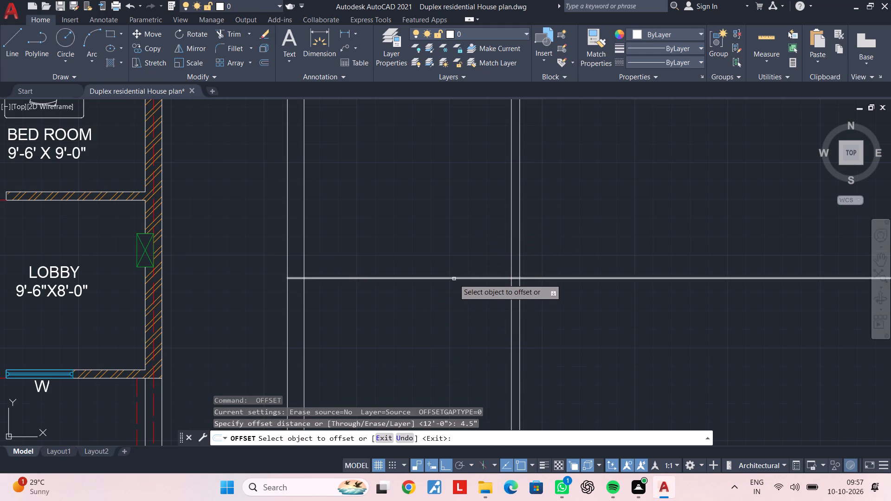
click(454, 279)
click(453, 299)
key(Escape)
key(Escape)
Trim both vertical partition lines where they run south past the room's lower wall.
middle_drag(488, 316, 412, 329)
key(Escape)
key(Escape)
key(Escape)
key(Escape)
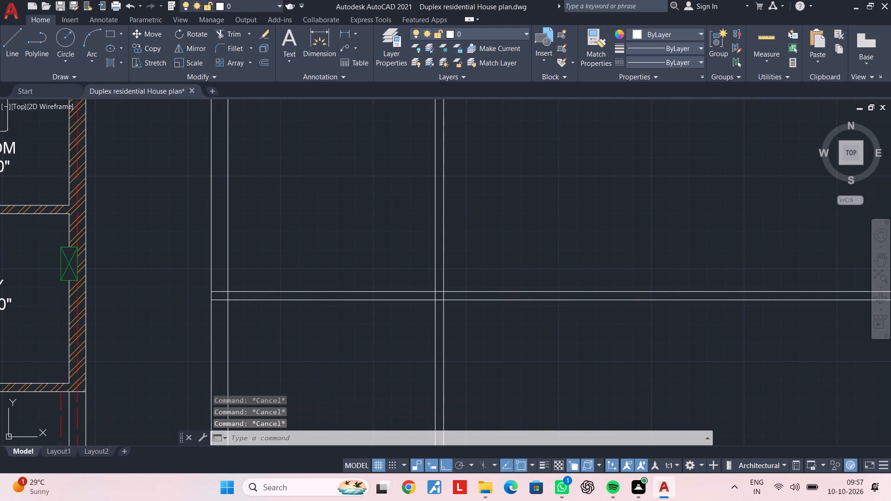
key(Escape)
key(Escape)
key(Escape)
key(Escape)
text(TR)
key(space)
drag(507, 336, 490, 340)
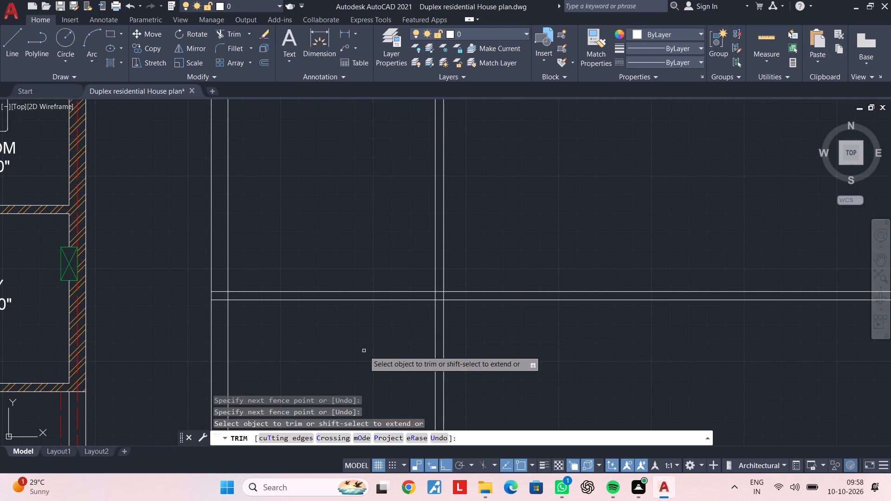
click(364, 351)
click(574, 350)
key(Escape)
Offset the upper line of the lower horizontal wall 7' to the north.
scroll(534, 347, down, 3)
middle_drag(536, 347, 466, 361)
scroll(472, 337, up, 3)
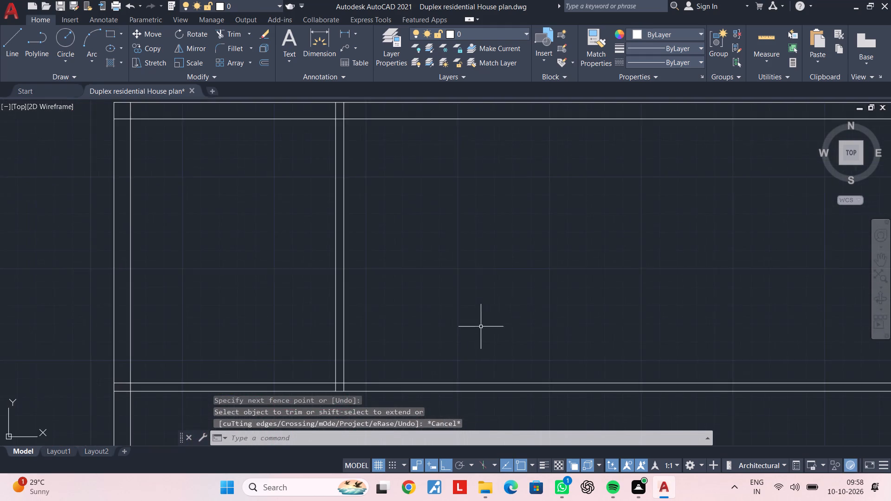
middle_drag(470, 301, 436, 279)
key(Escape)
key(Escape)
key(Escape)
text(OF)
key(space)
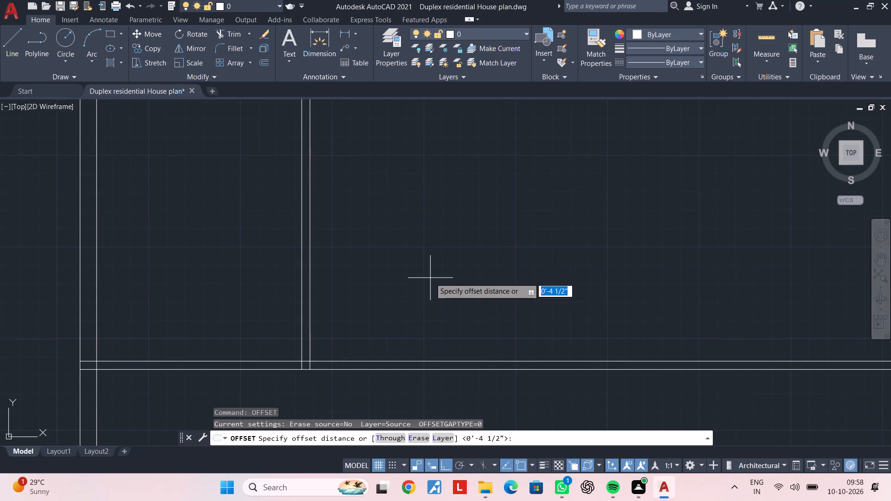
text(7')
key(Return)
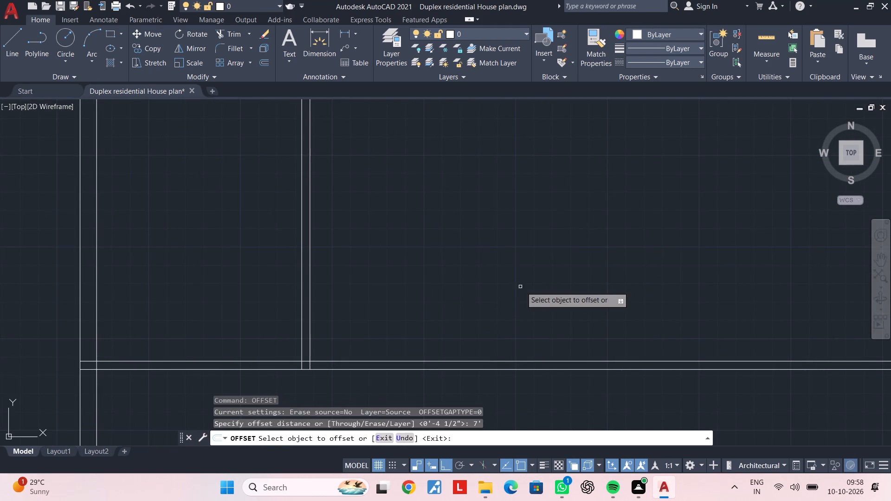
click(468, 361)
click(447, 262)
Offset the new middle horizontal line 4.5" to the north to form a second horizontal partition.
scroll(441, 256, down, 3)
middle_drag(440, 257, 435, 264)
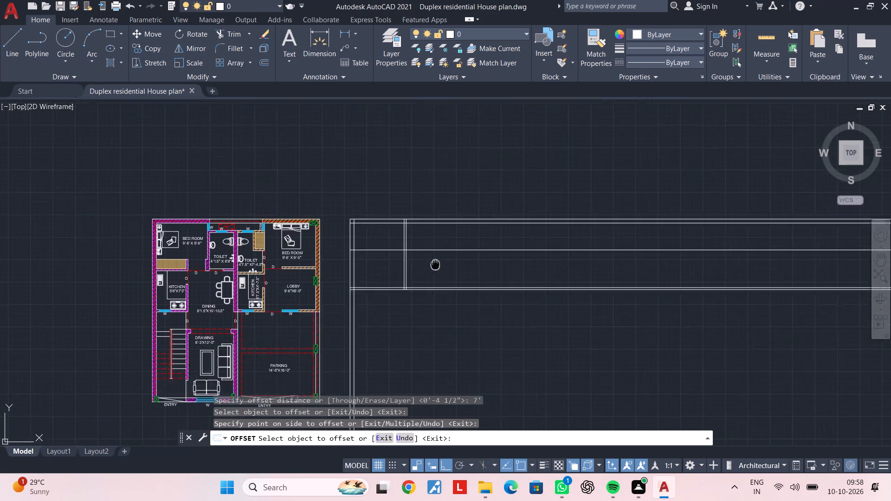
middle_drag(435, 264, 426, 277)
scroll(420, 279, up, 2)
middle_drag(413, 234, 398, 283)
scroll(398, 283, up, 1)
key(space)
key(space)
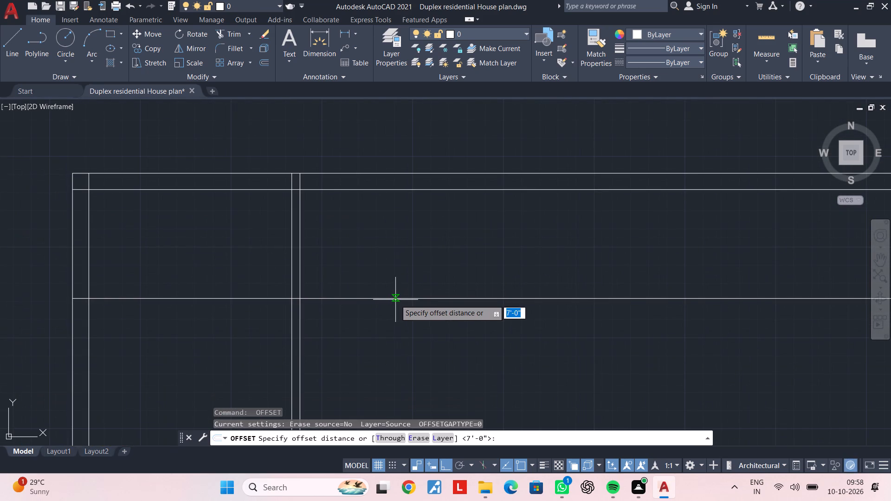
text(4.5")
key(Return)
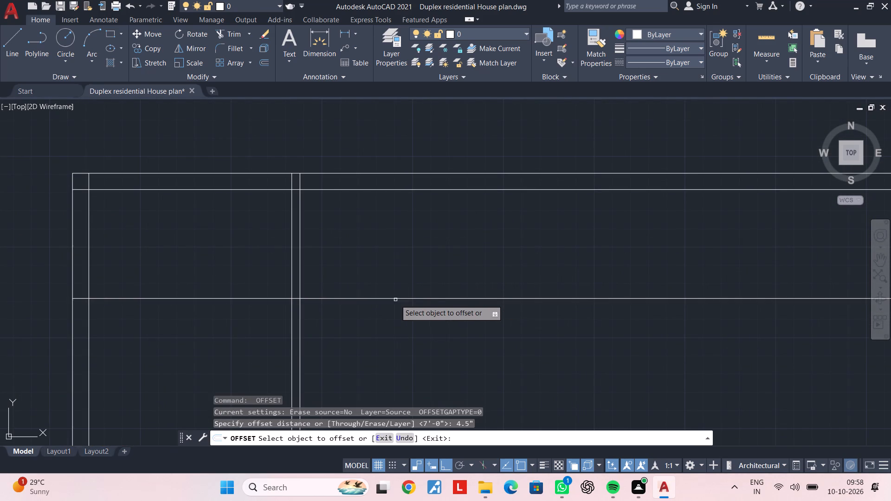
click(442, 298)
click(440, 269)
key(Escape)
key(Escape)
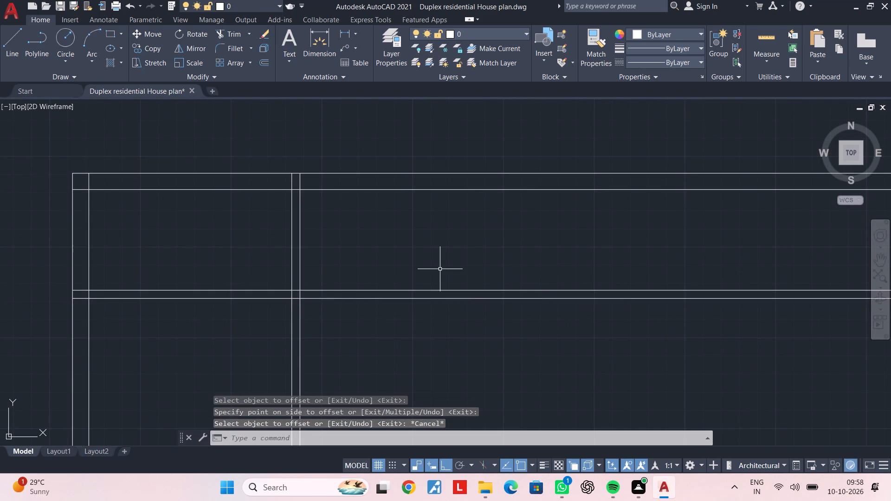
Trim both middle partition lines between the west wall and the vertical partition.
text(TR)
key(space)
click(271, 268)
click(261, 315)
key(Escape)
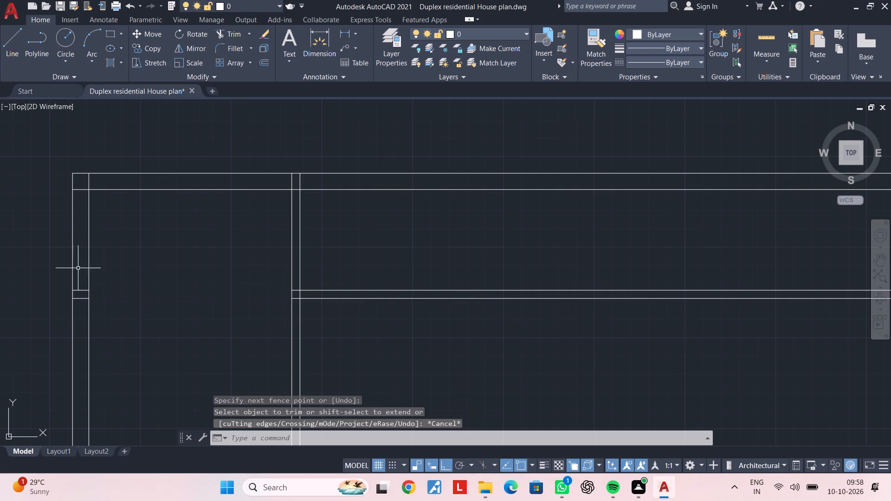
Delete the two leftover middle partition stubs inside the west wall.
click(45, 269)
click(128, 328)
key(Delete)
key(Escape)
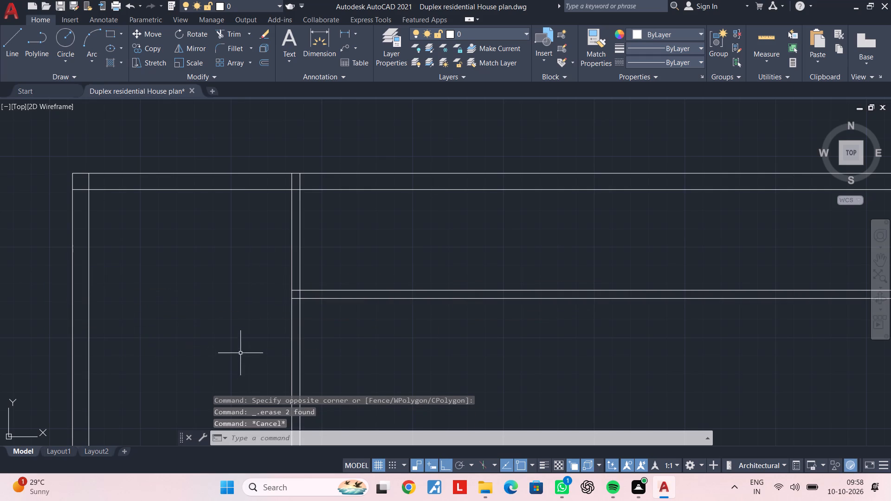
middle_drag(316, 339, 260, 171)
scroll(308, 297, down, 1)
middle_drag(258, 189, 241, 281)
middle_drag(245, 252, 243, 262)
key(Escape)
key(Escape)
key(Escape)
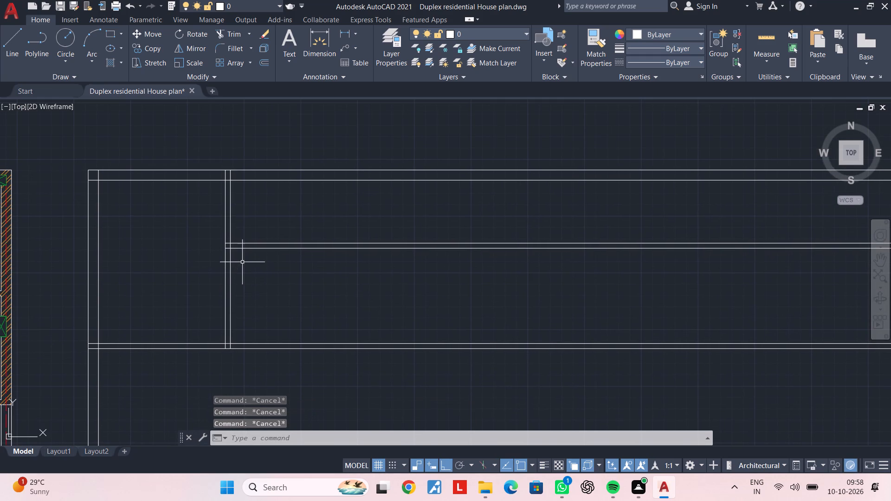
Offset the east line of the vertical partition 4'4.5" to the east.
text(OF)
key(space)
text(4')
text(4.5")
key(Return)
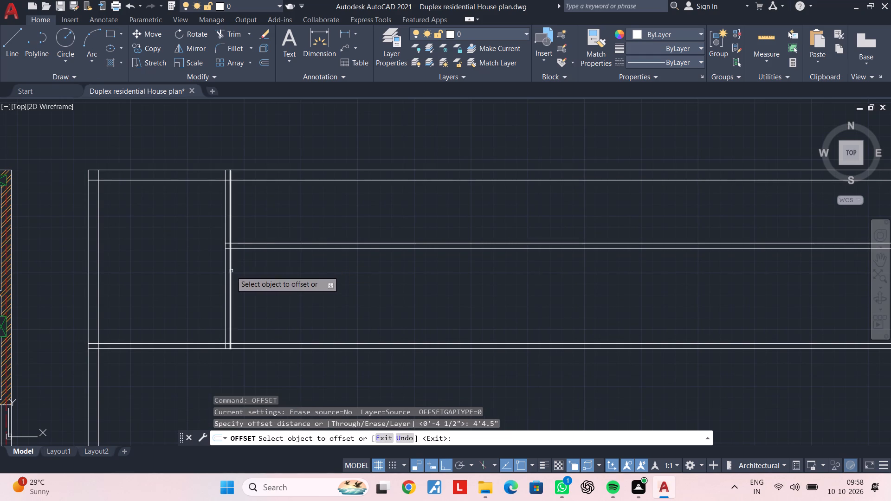
click(231, 272)
click(480, 291)
key(Escape)
key(Escape)
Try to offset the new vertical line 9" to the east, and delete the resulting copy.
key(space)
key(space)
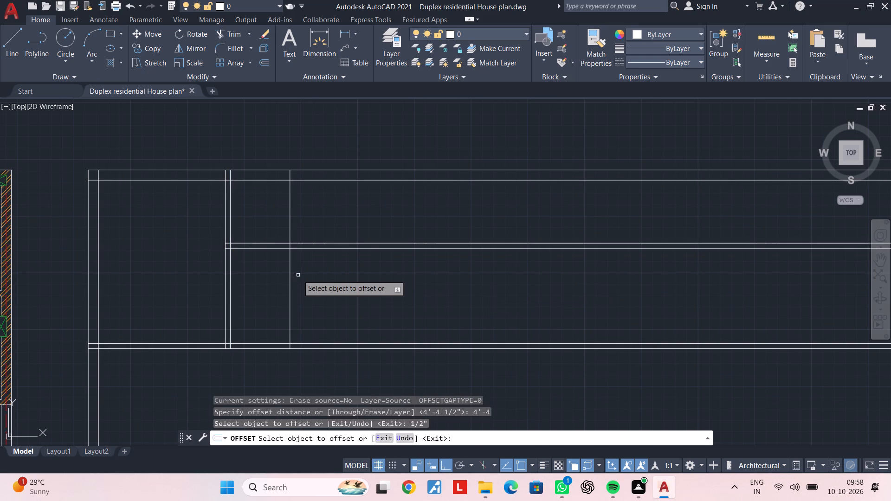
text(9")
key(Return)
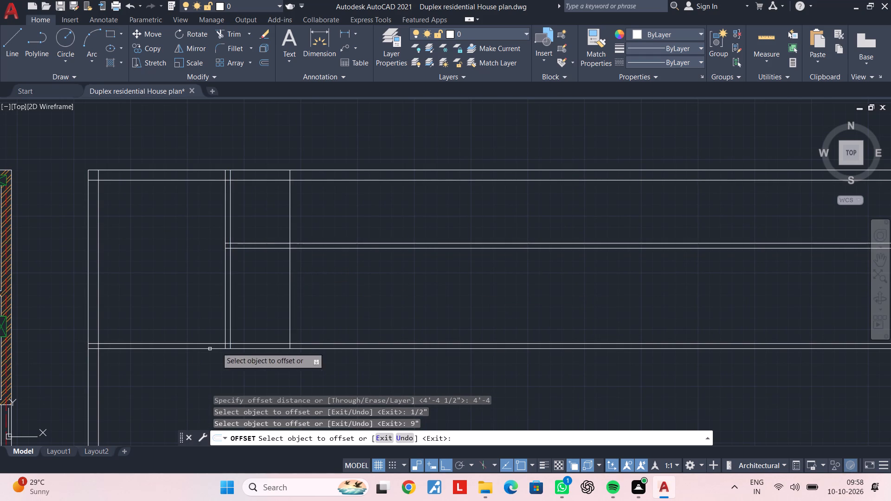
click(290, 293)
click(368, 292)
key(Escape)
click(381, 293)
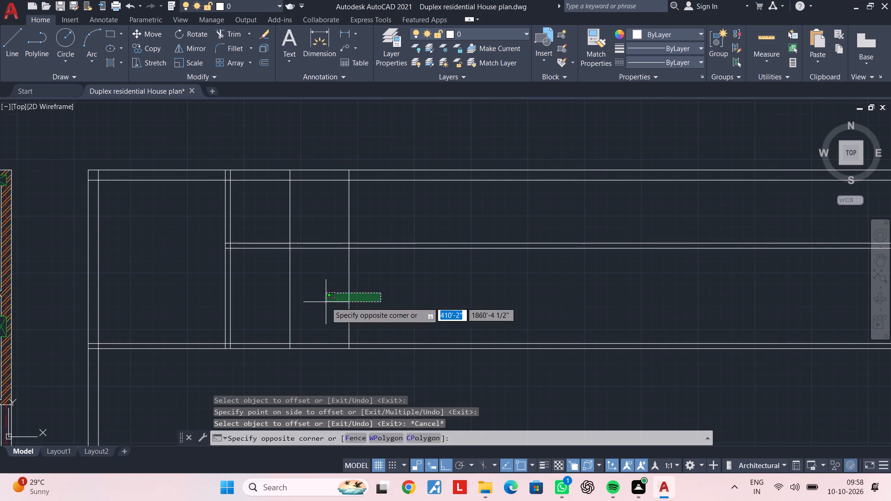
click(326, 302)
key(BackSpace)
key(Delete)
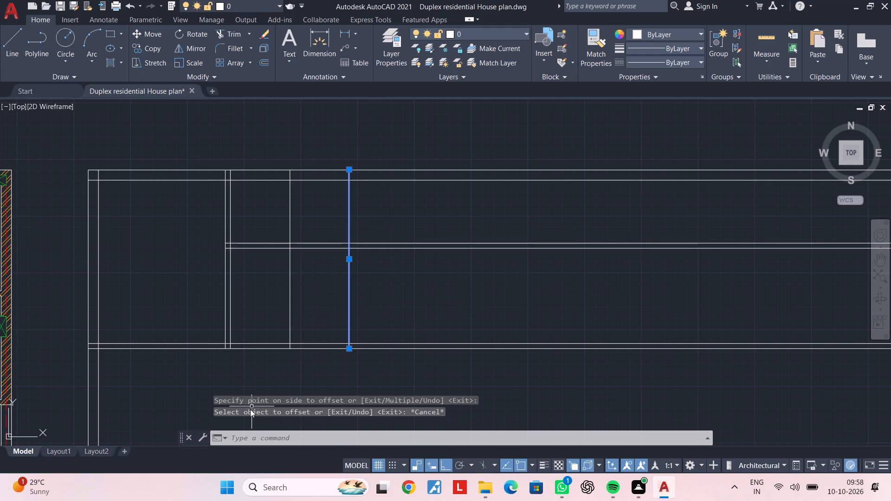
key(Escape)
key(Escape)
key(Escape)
Offset the new vertical line 9" to the east to form a second vertical wall.
middle_click(334, 296)
key(Escape)
key(Escape)
key(Escape)
text(OF 9")
key(Return)
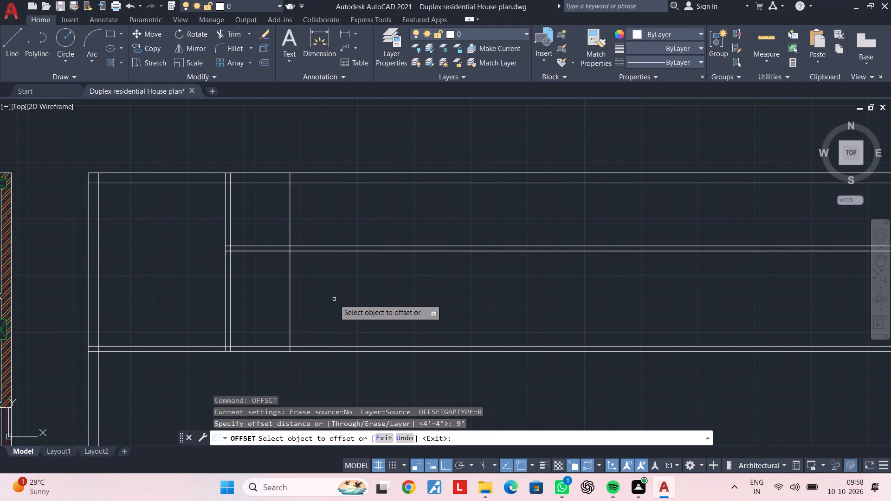
click(291, 281)
click(369, 282)
key(Escape)
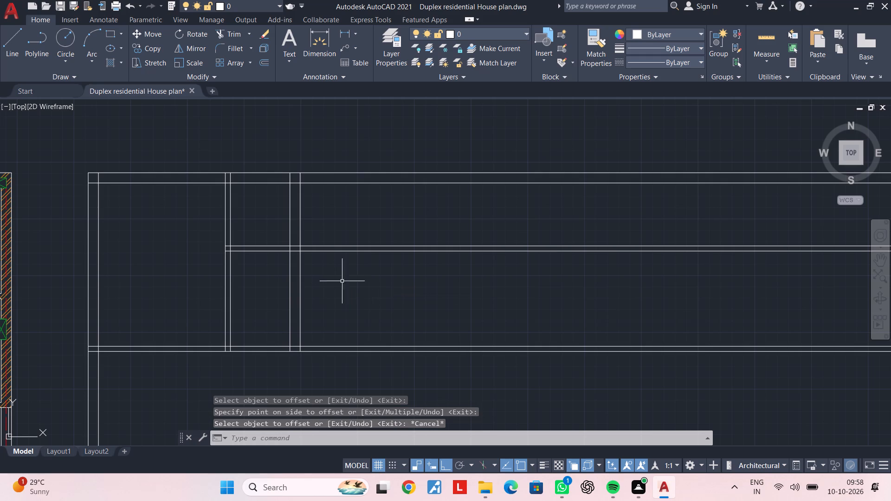
key(Escape)
key(Escape)
key(Escape)
key(Escape)
key(Escape)
key(Escape)
Trim both lines of the new 9" vertical wall between the middle partition and the north wall.
key(t)
key(r)
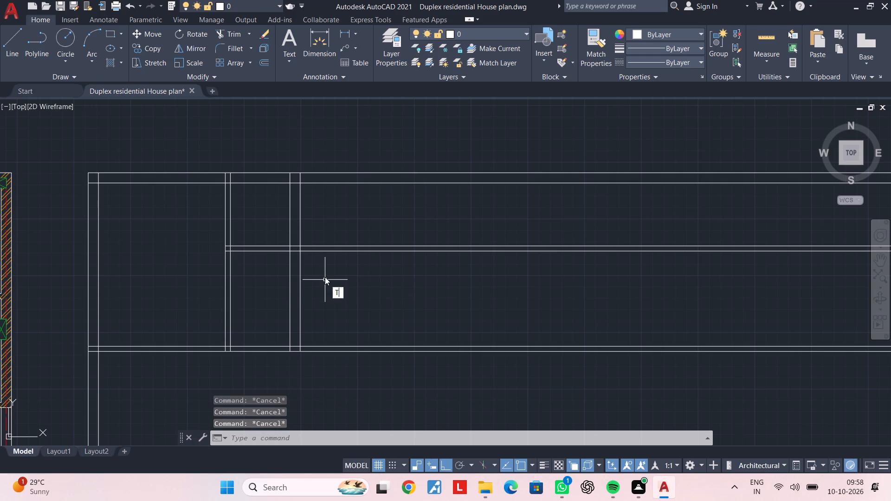
key(space)
click(318, 218)
click(274, 222)
key(Escape)
Delete the two leftover vertical stubs inside the north wall.
click(265, 156)
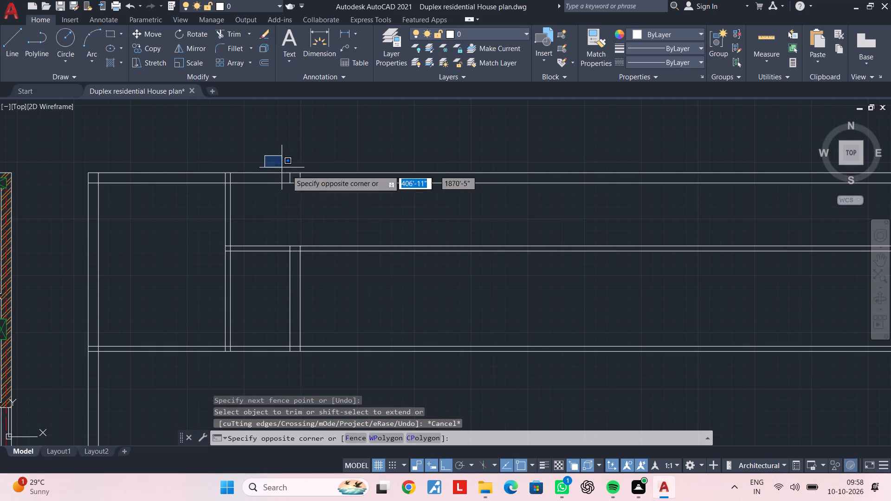
click(323, 191)
key(Delete)
key(Escape)
key(Escape)
key(Escape)
key(Escape)
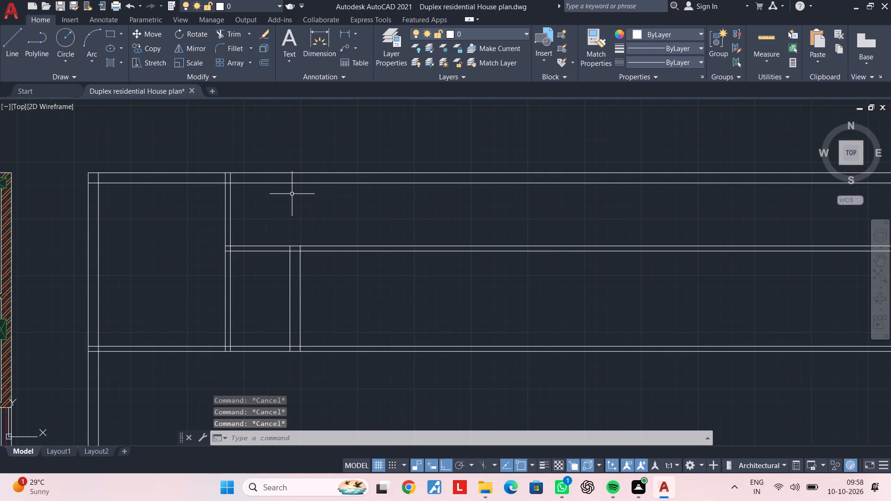
key(Escape)
key(Escape)
key(Escape)
key(Escape)
key(Escape)
key(Escape)
key(Escape)
key(Escape)
key(Escape)
Offset the east line of the short 9" wall 1'9" to the east.
middle_drag(313, 267, 309, 219)
scroll(305, 225, up, 2)
middle_drag(300, 235, 300, 260)
key(Escape)
key(Escape)
key(Escape)
key(Escape)
text(OF)
key(space)
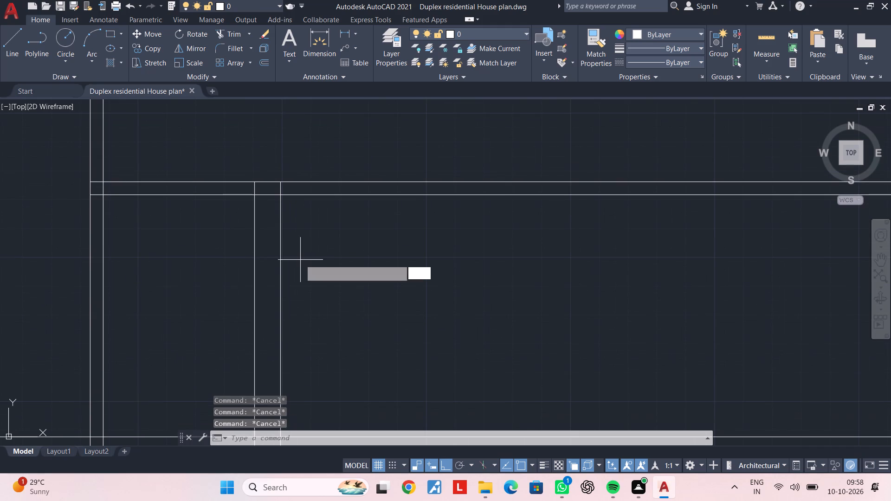
text(1'9")
key(Return)
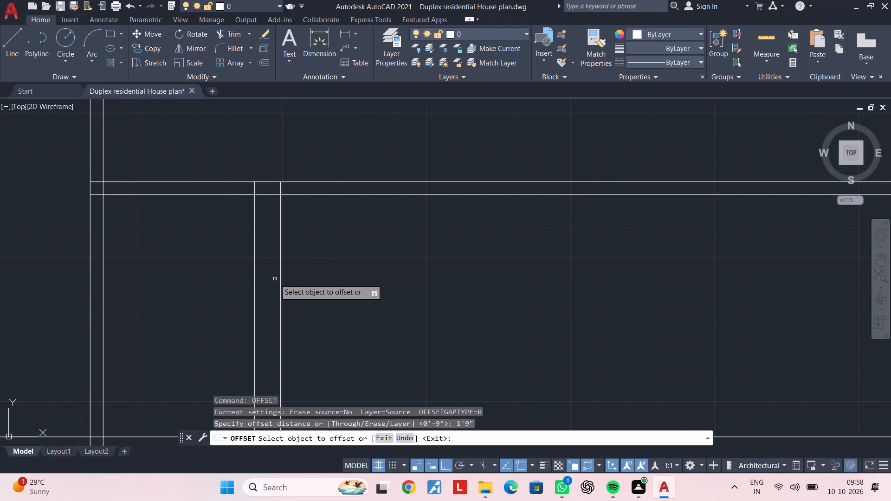
click(281, 284)
click(550, 281)
key(Escape)
key(Escape)
middle_drag(362, 277, 356, 243)
key(Escape)
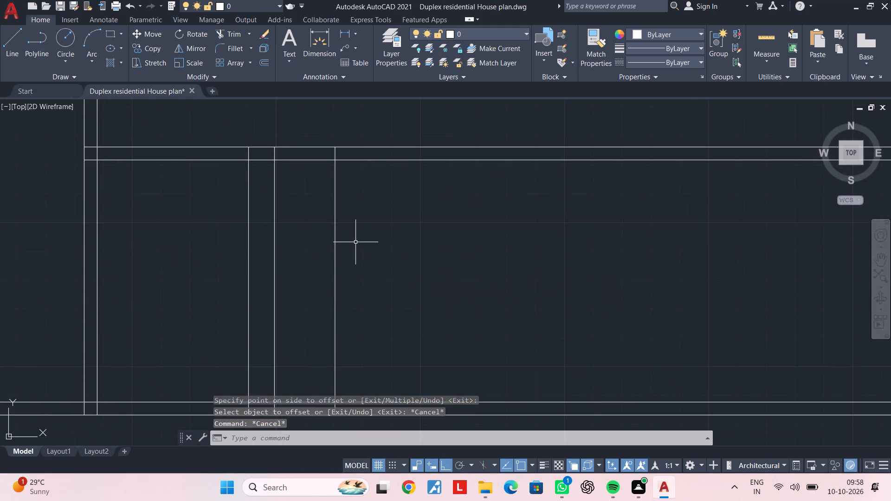
key(Escape)
key(Escape)
key(Escape)
key(Escape)
key(Escape)
Extend the new vertical line northward past the middle partition to the inner line of the north wall.
middle_drag(353, 247, 349, 253)
key(Escape)
text(EX)
key(space)
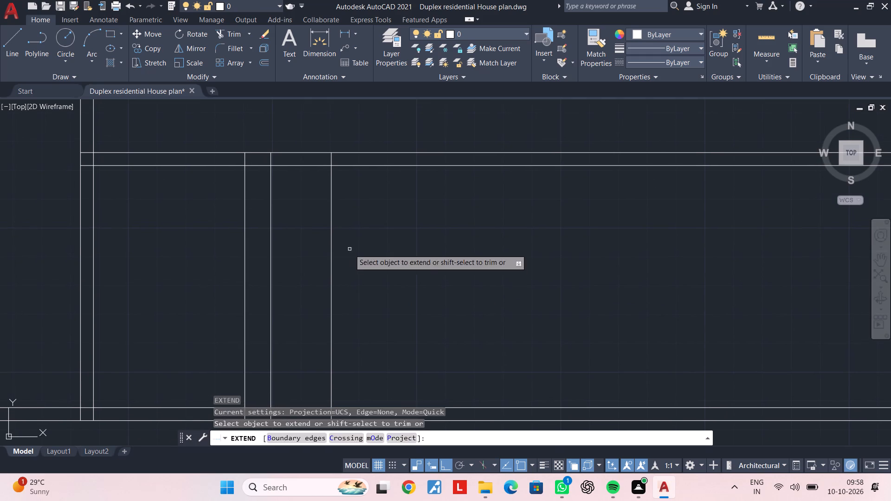
click(349, 249)
scroll(320, 254, down, 2)
click(320, 254)
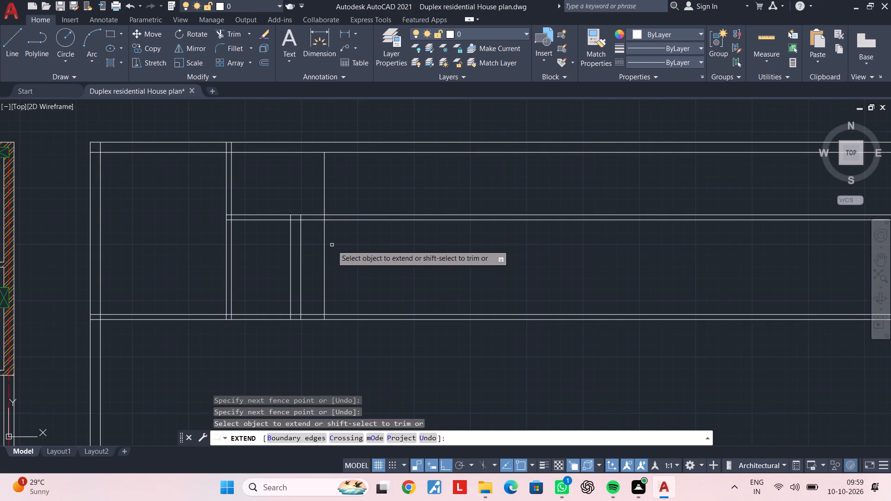
click(332, 245)
click(317, 244)
key(Escape)
middle_drag(335, 165, 331, 201)
key(Escape)
Offset the extended vertical line 4.5" to the west to form a vertical partition.
scroll(318, 208, up, 2)
middle_drag(302, 222, 367, 210)
key(Escape)
key(Escape)
key(Escape)
text(OF)
key(space)
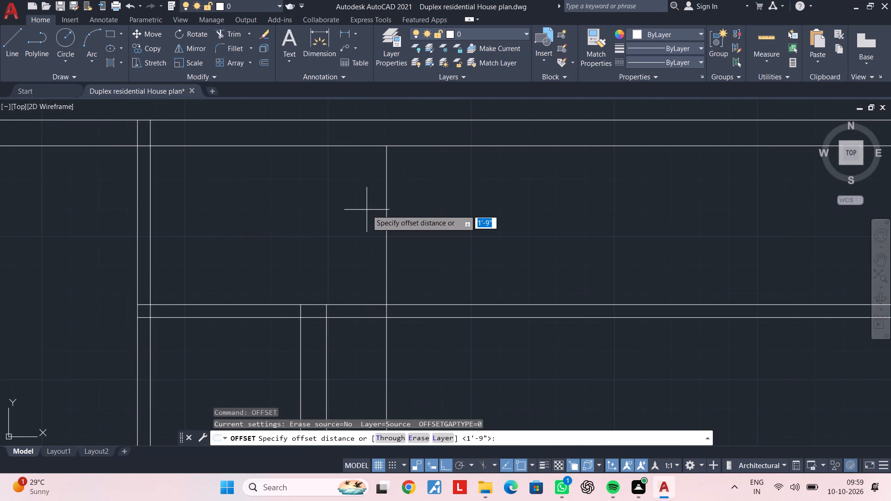
text(4.5")
key(Return)
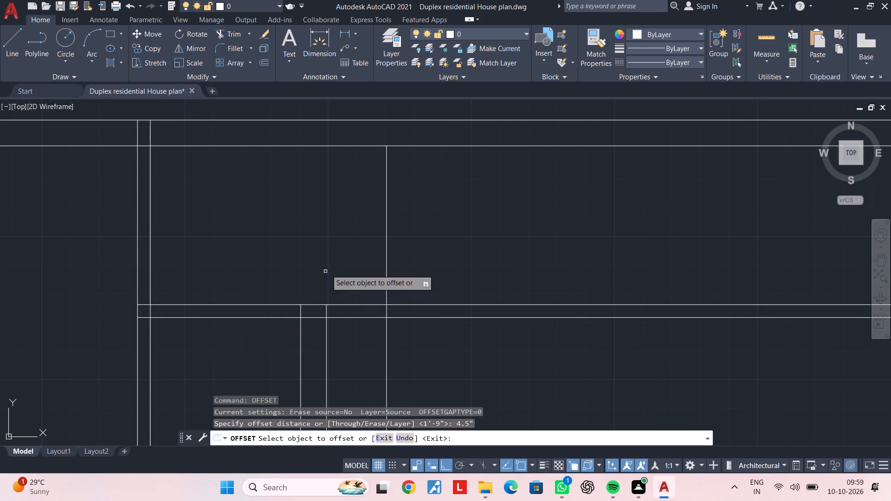
click(387, 225)
click(342, 234)
key(Escape)
key(Escape)
Trim the west line of the new 4.5" partition below the middle horizontal partition.
key(t)
key(r)
key(space)
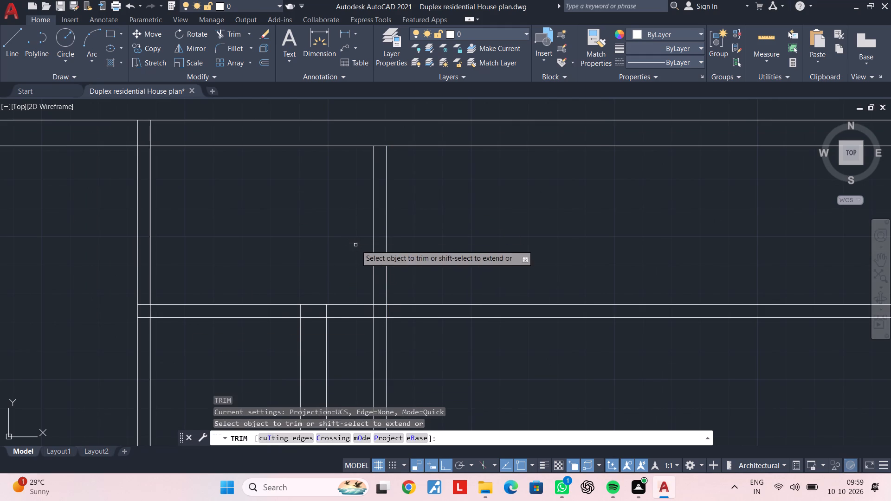
click(373, 349)
key(Escape)
key(Escape)
key(Escape)
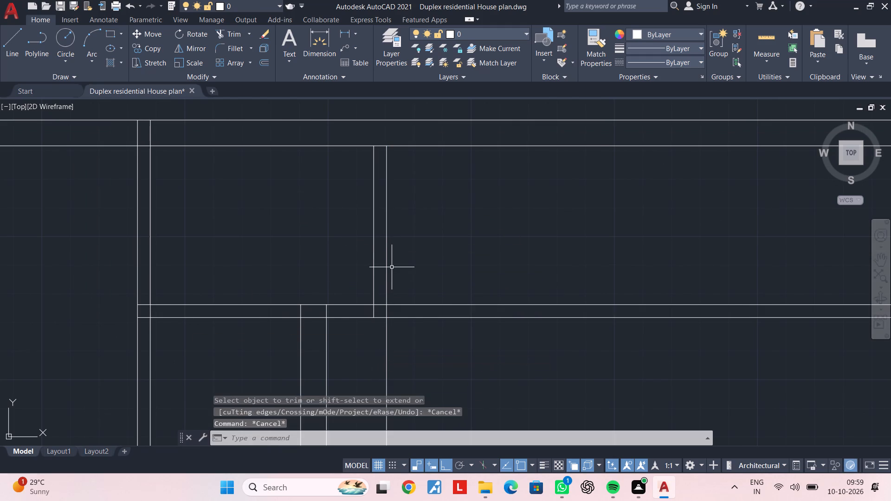
Extend both lines of the new 4.5" partition to the outer line of the north wall.
text(EX)
key(space)
click(416, 216)
click(355, 211)
key(Escape)
Offset the east line of the new partition 12'3.6" to the east.
scroll(441, 206, down, 2)
middle_drag(469, 207, 383, 187)
key(Escape)
middle_drag(393, 192, 375, 206)
key(Escape)
key(Escape)
key(Escape)
key(Escape)
key(Escape)
key(Escape)
key(Escape)
key(Escape)
text(OF)
key(space)
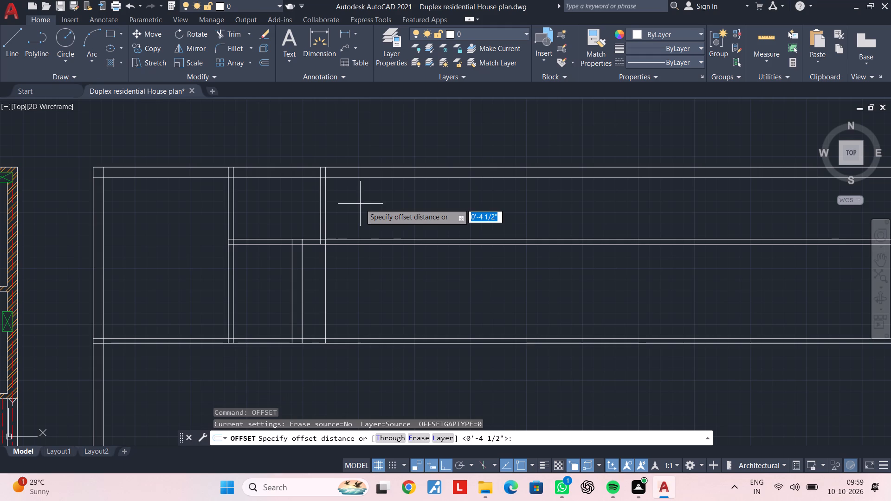
text(12')
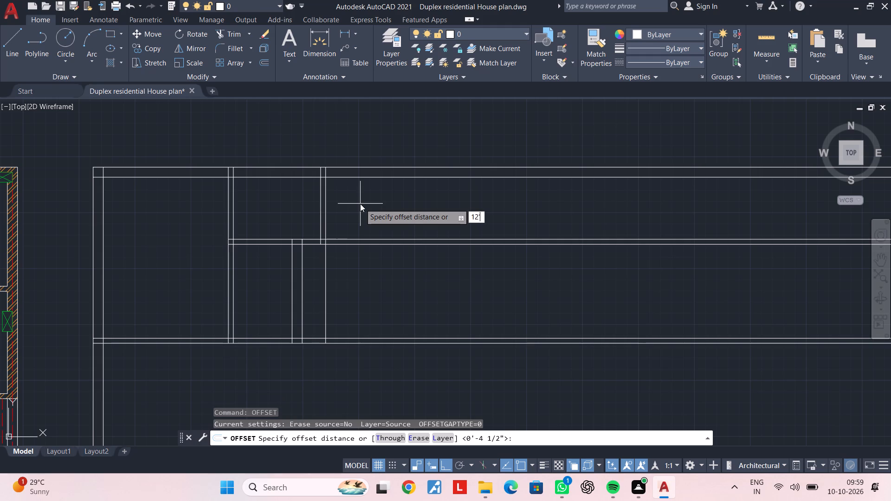
text(3.6")
key(Return)
click(326, 274)
click(561, 267)
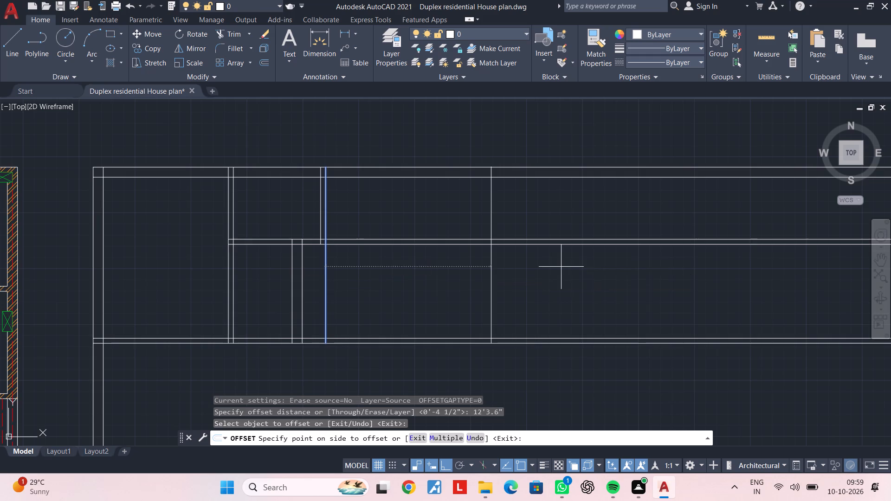
Offset the new easternmost vertical line 9" to the east to form the east outer wall.
middle_drag(523, 269, 493, 261)
key(space)
key(space)
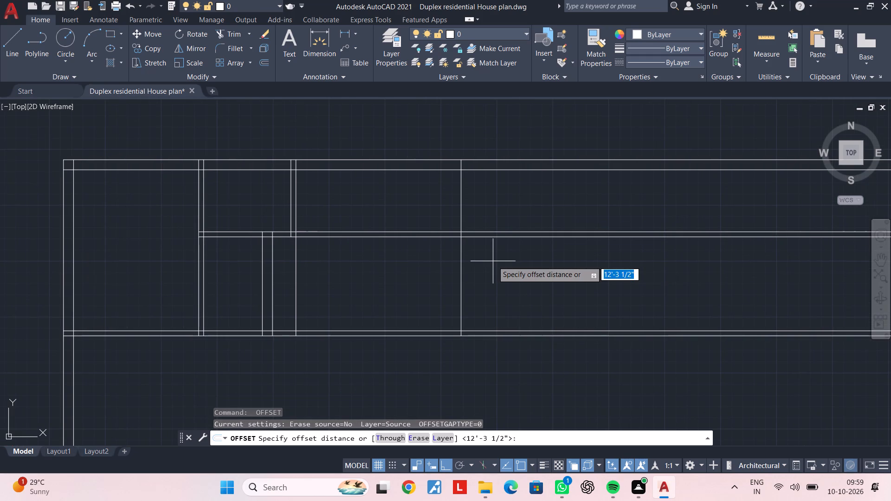
text(9")
key(Return)
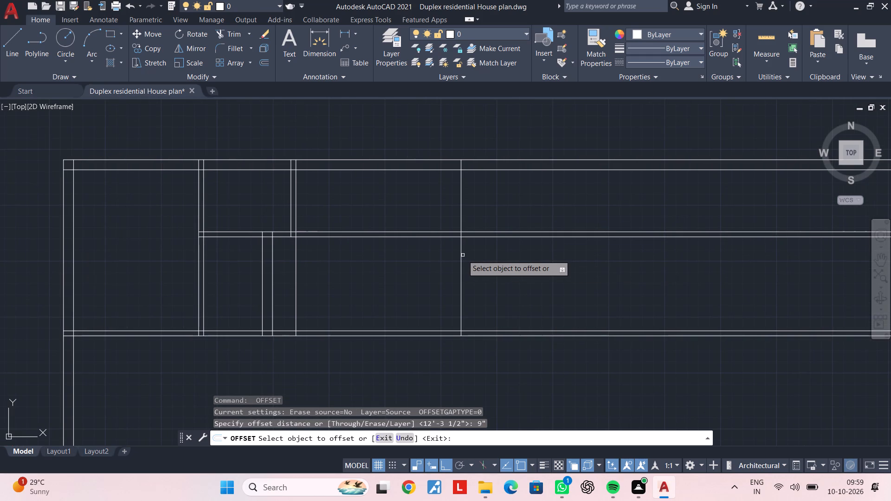
click(462, 255)
click(560, 258)
key(Escape)
key(Escape)
key(Escape)
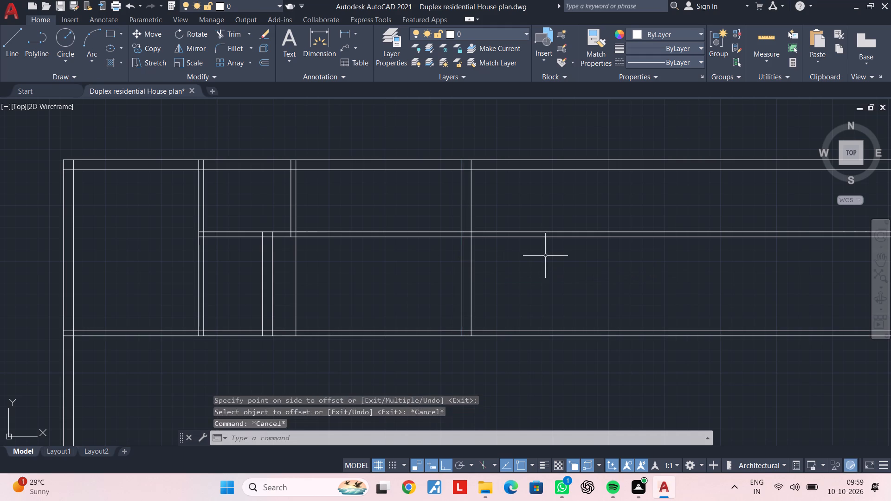
Trim all the horizontal wall lines that run past the outer line of the east wall.
text(TR)
key(space)
click(554, 146)
click(537, 365)
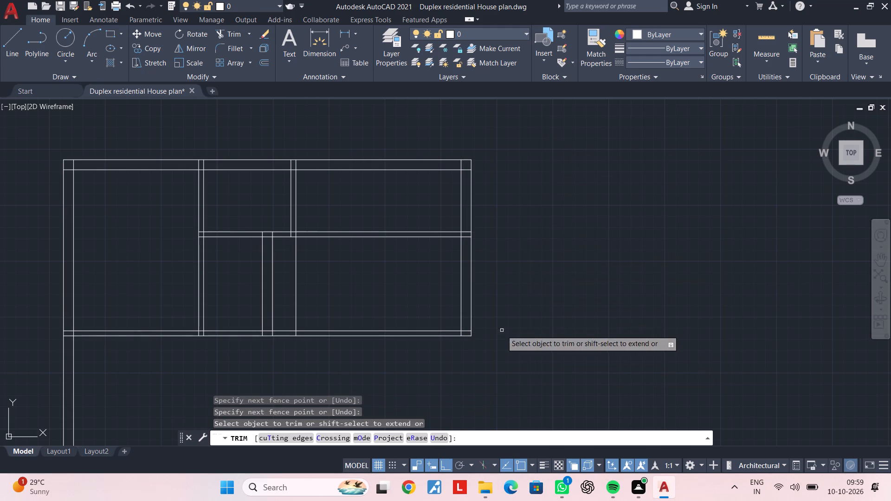
Trim both middle partition lines between the 4.5" vertical partition and the east wall.
click(420, 285)
click(396, 217)
key(Escape)
Delete the two leftover middle partition stubs inside the east wall.
click(408, 212)
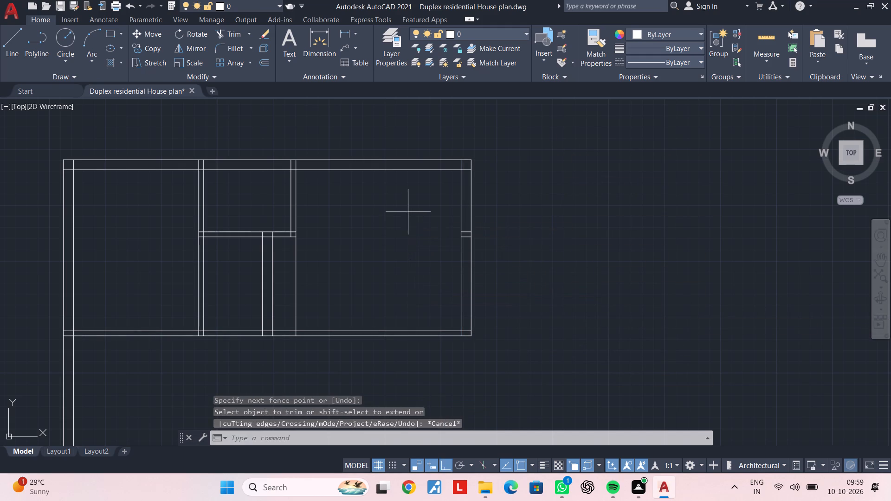
click(532, 255)
key(Delete)
key(Escape)
middle_drag(381, 280, 526, 228)
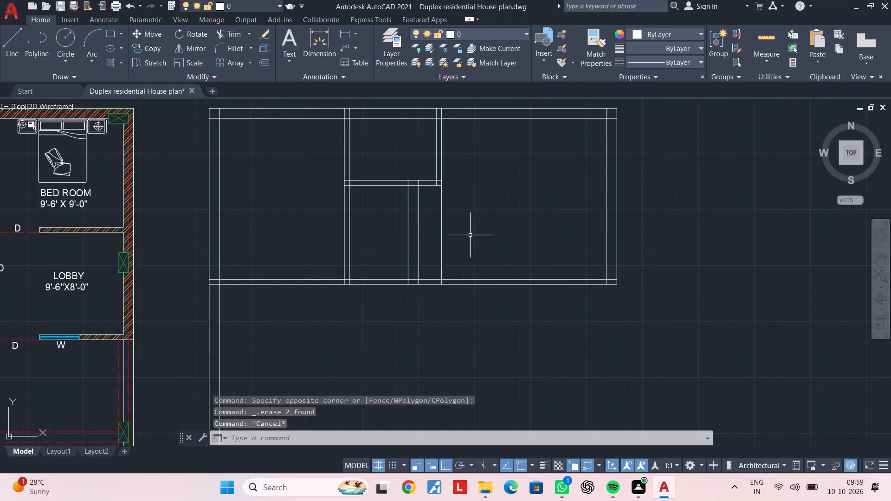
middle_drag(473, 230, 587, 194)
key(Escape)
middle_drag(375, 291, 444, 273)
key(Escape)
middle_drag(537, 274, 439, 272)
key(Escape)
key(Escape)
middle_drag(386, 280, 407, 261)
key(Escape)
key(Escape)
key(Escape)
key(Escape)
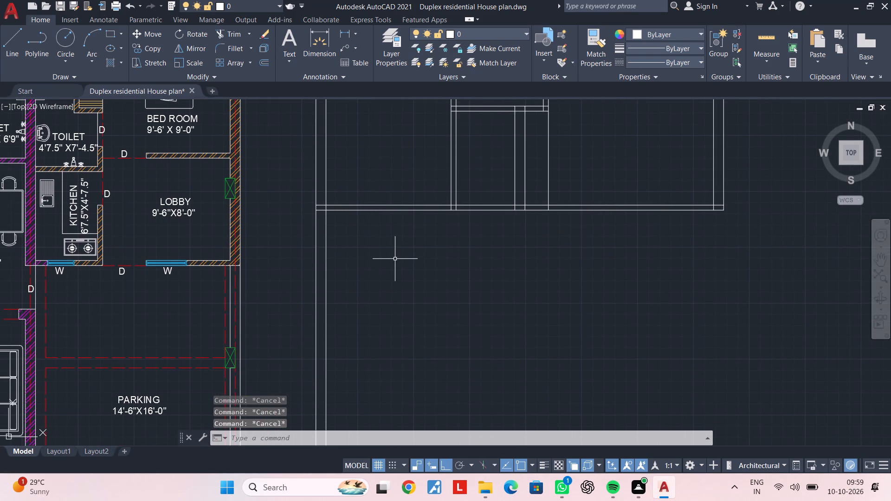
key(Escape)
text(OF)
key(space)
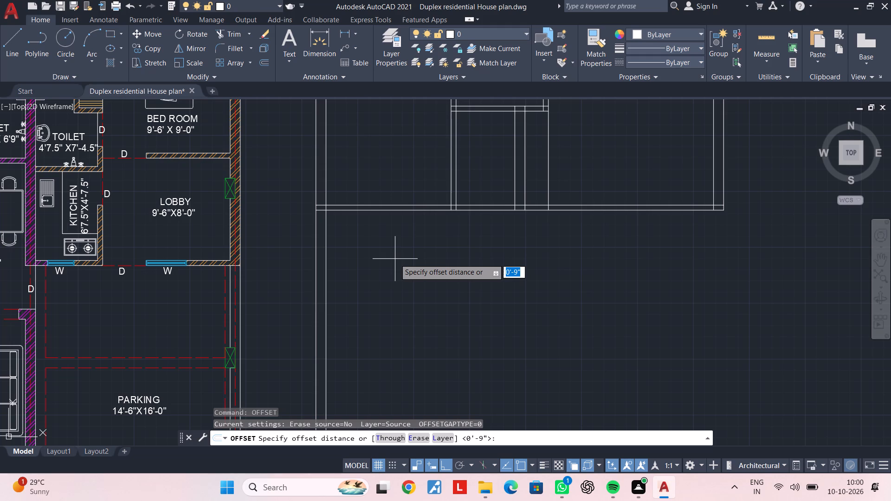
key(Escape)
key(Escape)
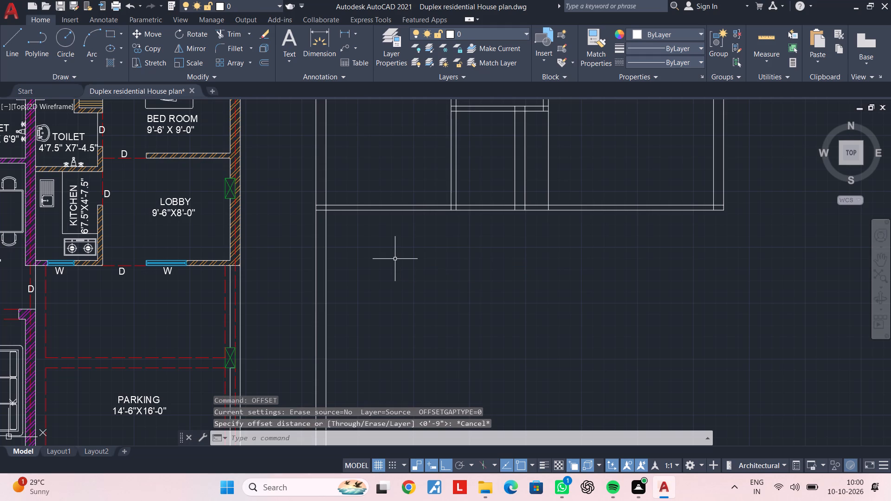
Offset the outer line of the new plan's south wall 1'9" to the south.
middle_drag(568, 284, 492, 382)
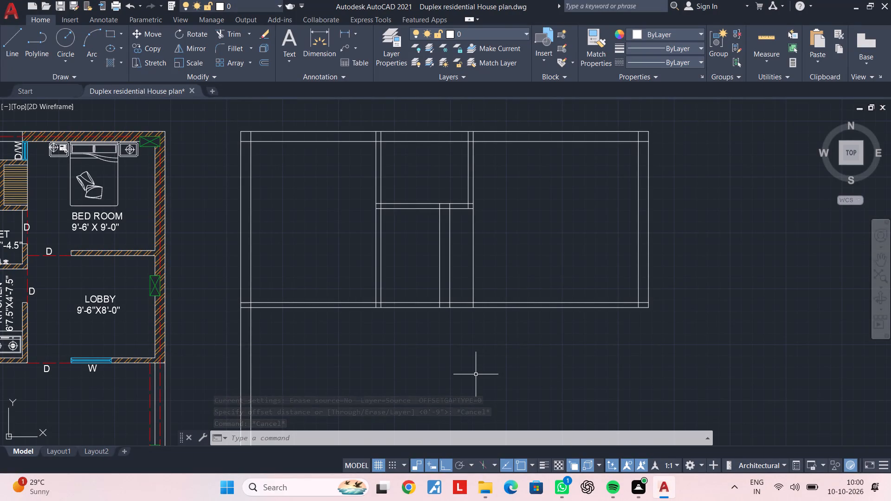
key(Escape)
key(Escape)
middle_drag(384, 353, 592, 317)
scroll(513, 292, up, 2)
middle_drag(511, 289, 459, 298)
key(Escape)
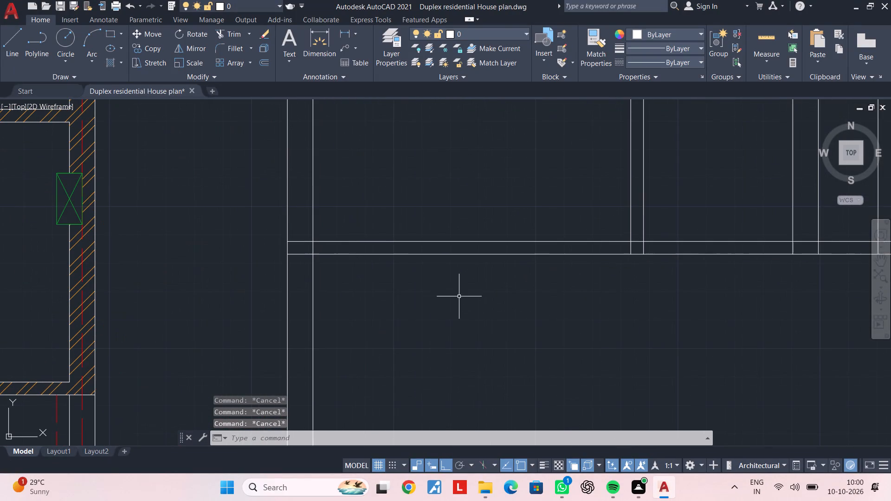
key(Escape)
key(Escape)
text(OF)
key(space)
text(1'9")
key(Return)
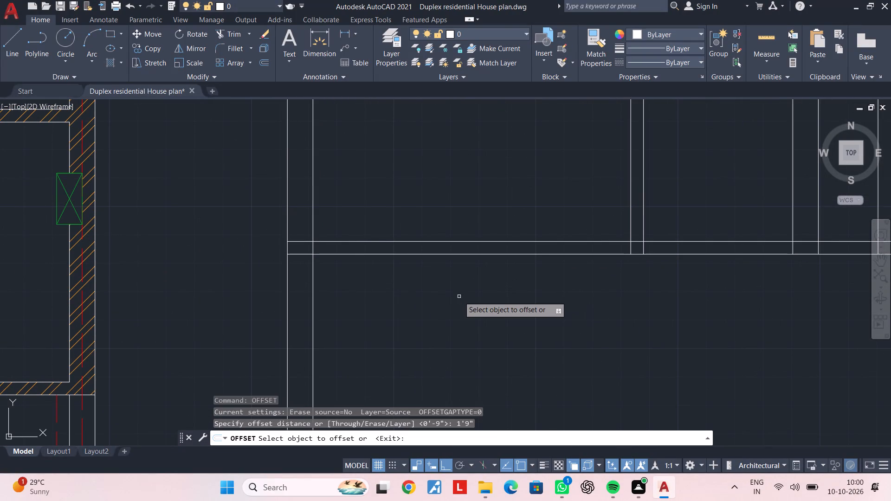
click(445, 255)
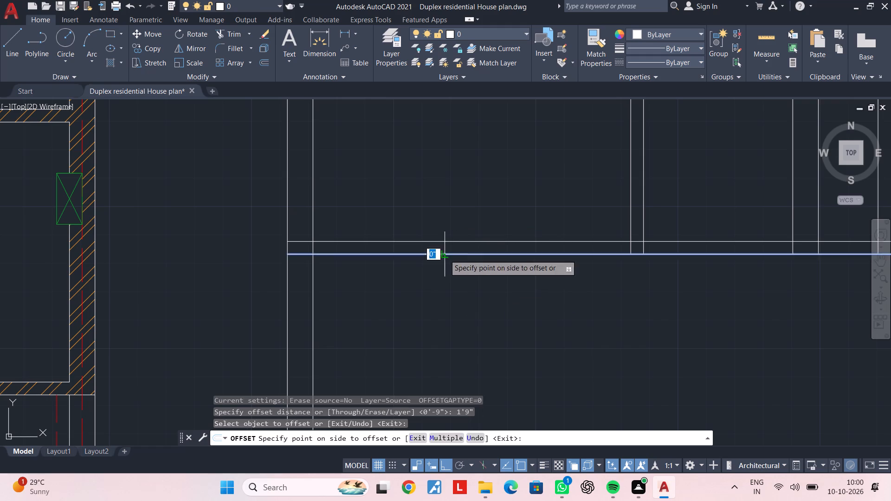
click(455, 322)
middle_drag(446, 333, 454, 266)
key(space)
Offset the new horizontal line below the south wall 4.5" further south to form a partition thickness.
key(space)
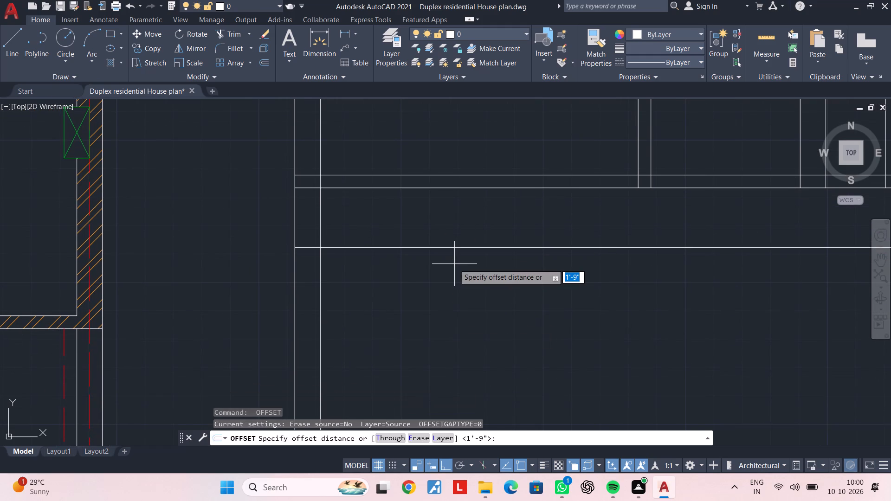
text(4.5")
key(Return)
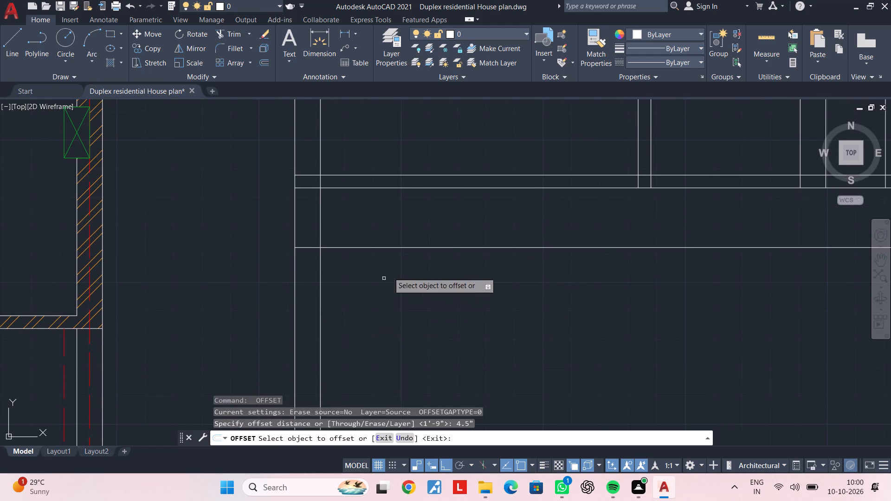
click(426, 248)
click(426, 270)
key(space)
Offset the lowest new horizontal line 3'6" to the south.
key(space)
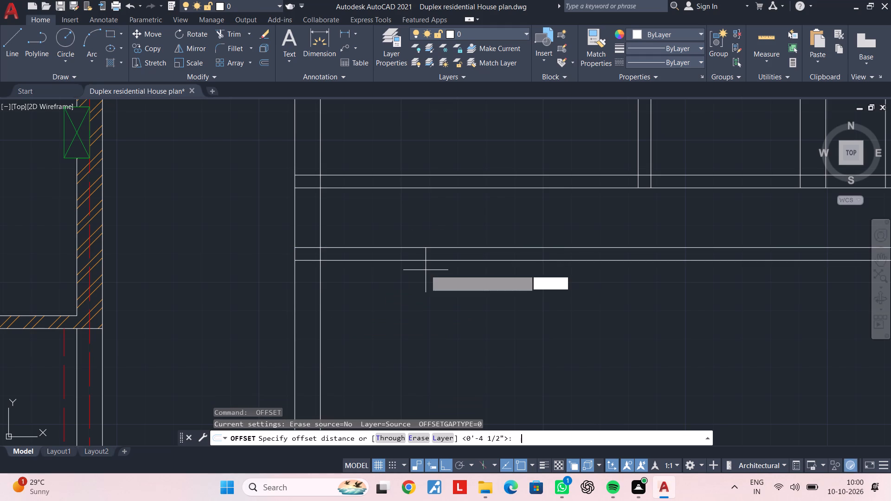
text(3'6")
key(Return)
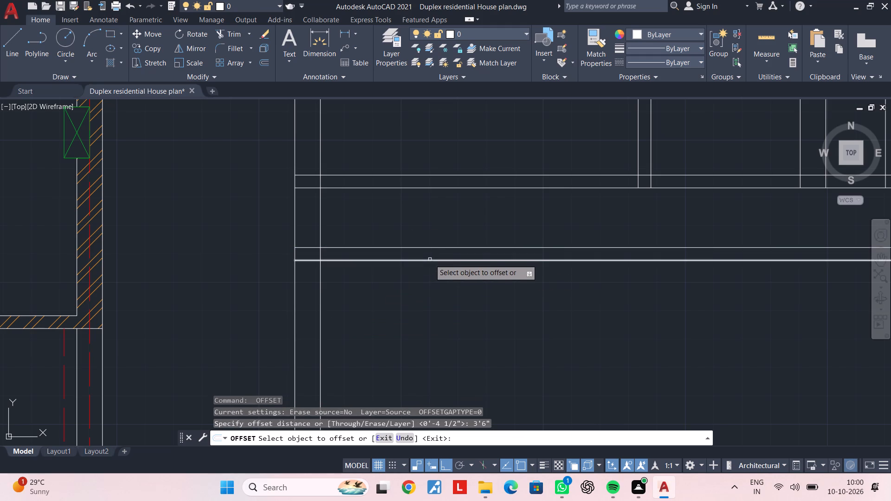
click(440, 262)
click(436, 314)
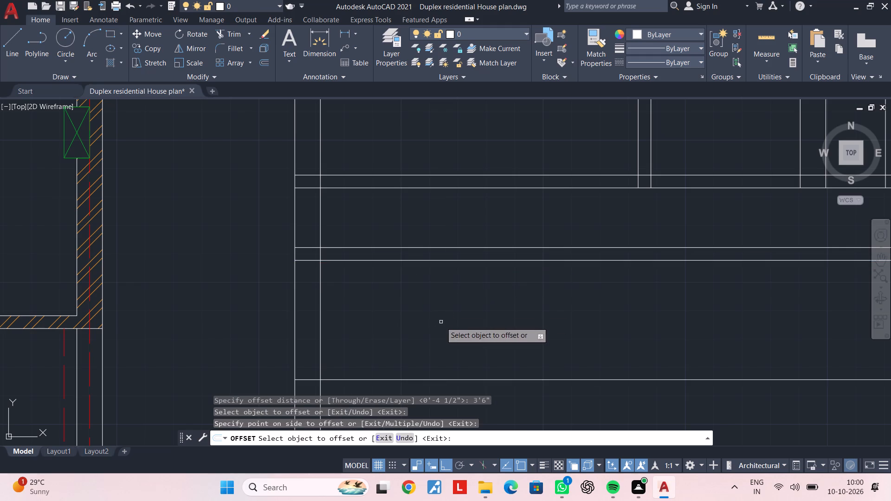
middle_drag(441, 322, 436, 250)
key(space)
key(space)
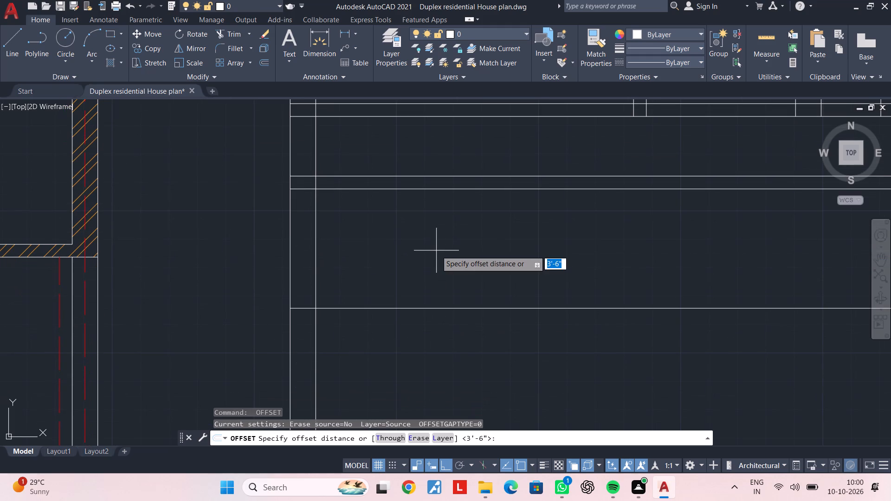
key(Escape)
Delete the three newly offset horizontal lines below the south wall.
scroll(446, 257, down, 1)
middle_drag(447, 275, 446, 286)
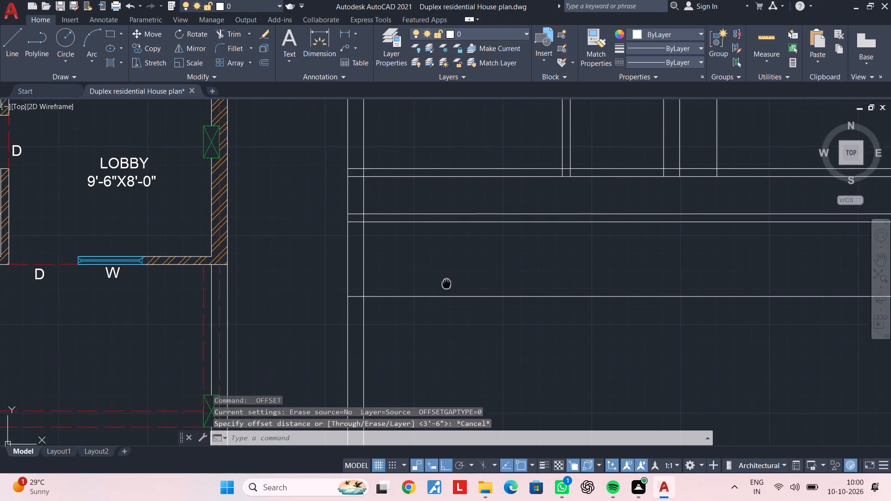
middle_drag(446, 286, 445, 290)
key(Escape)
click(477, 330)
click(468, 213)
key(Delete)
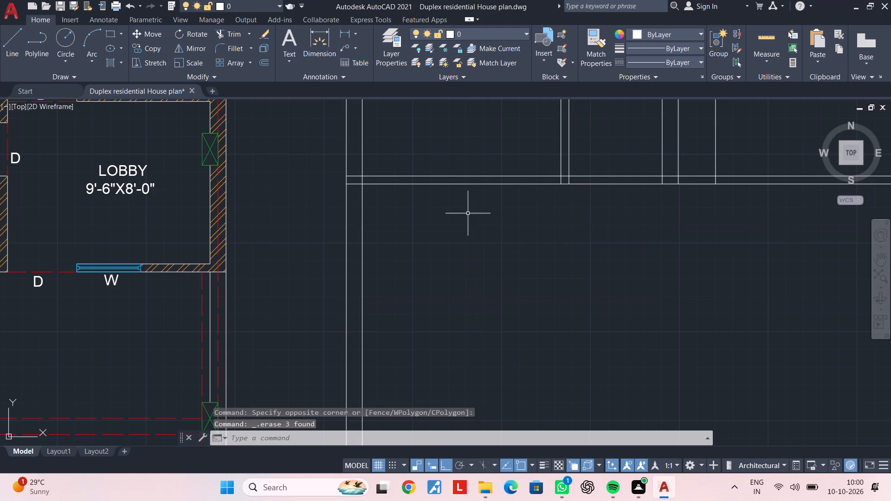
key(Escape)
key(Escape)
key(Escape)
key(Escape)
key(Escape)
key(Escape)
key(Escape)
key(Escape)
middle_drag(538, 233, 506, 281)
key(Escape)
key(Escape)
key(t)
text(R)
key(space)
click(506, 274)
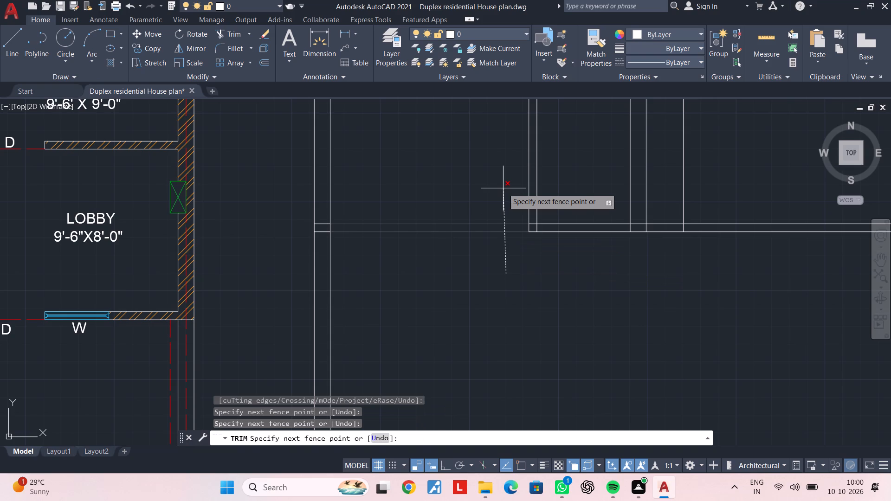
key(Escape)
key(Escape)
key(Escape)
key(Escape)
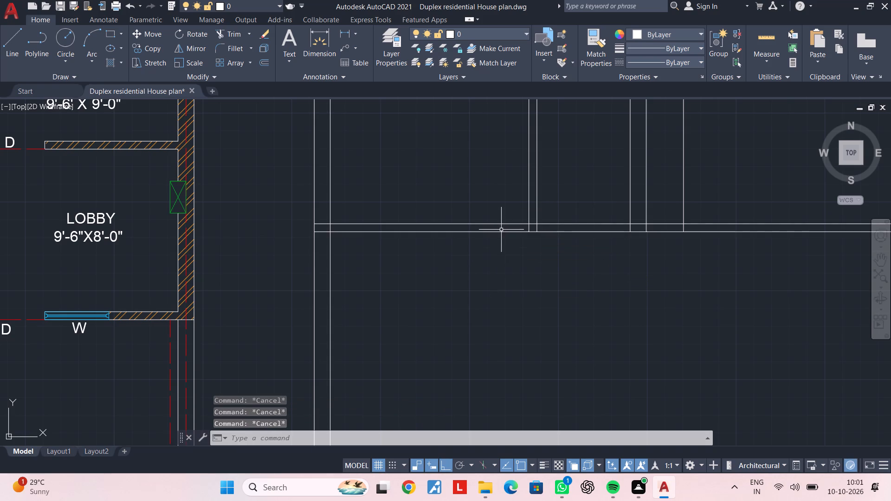
Trim the south wall's outer line from the westernmost 4.5" partition back through the west wall.
key(Escape)
text(TR)
key(space)
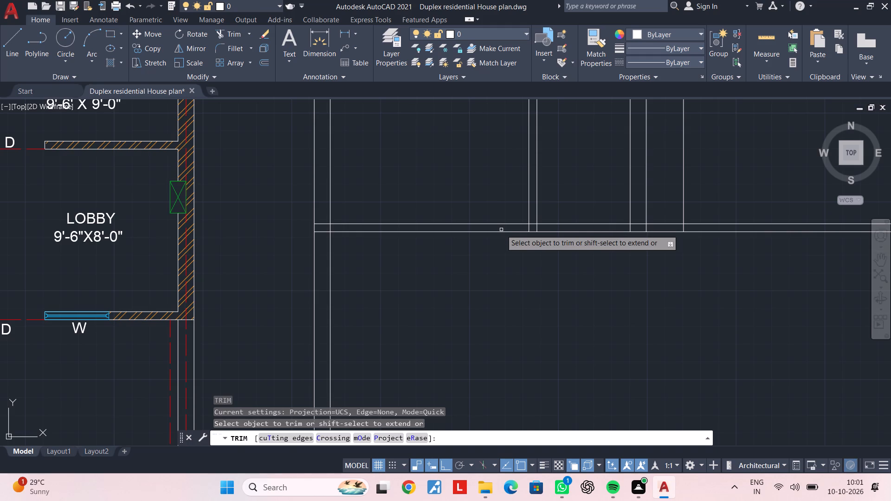
click(501, 231)
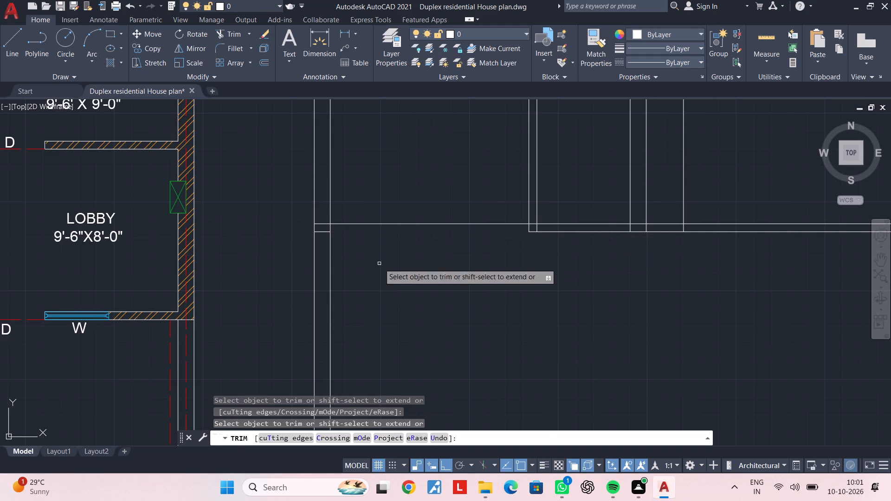
click(323, 231)
key(Escape)
key(Escape)
key(Escape)
key(Escape)
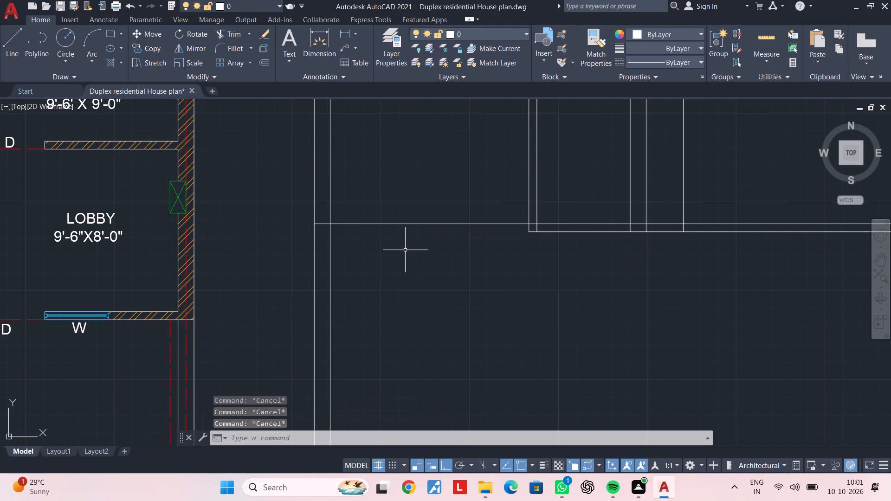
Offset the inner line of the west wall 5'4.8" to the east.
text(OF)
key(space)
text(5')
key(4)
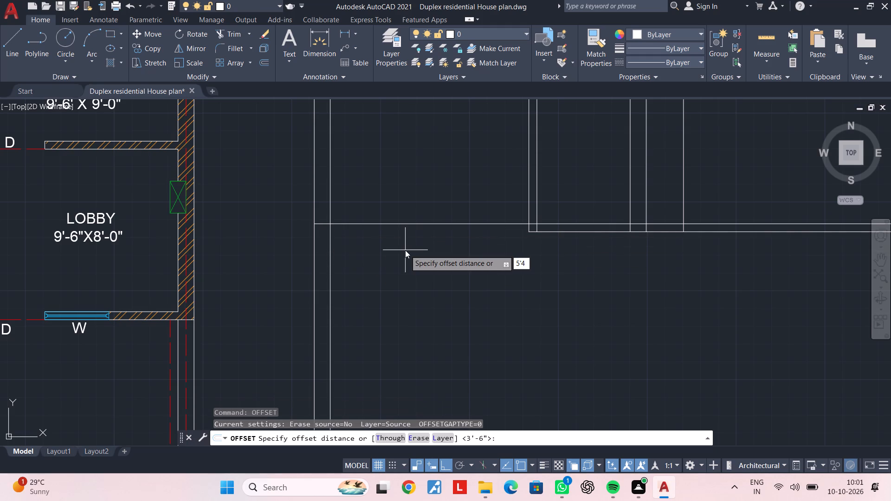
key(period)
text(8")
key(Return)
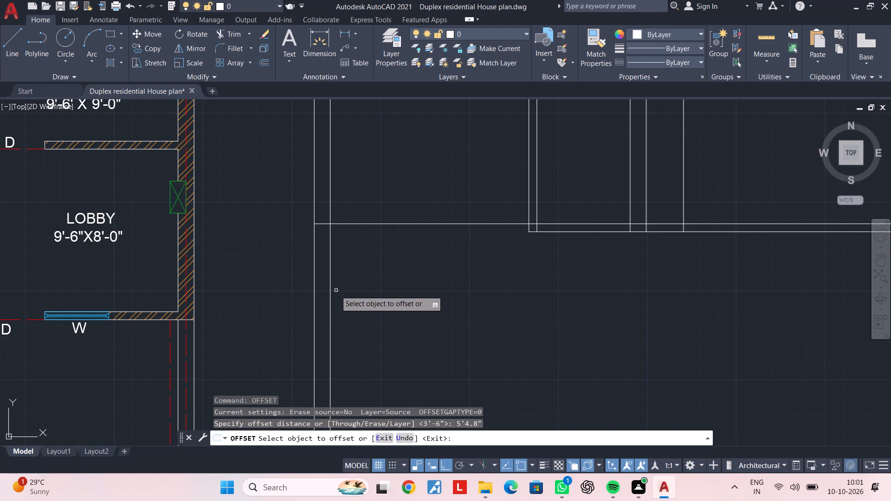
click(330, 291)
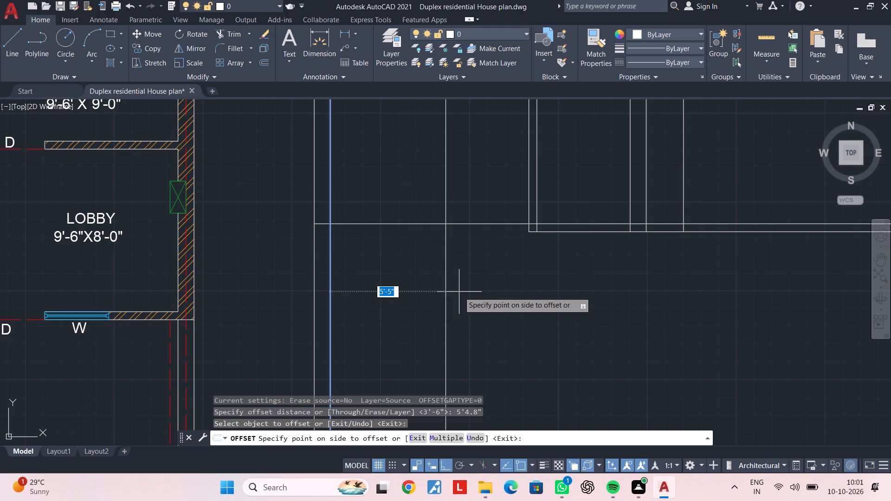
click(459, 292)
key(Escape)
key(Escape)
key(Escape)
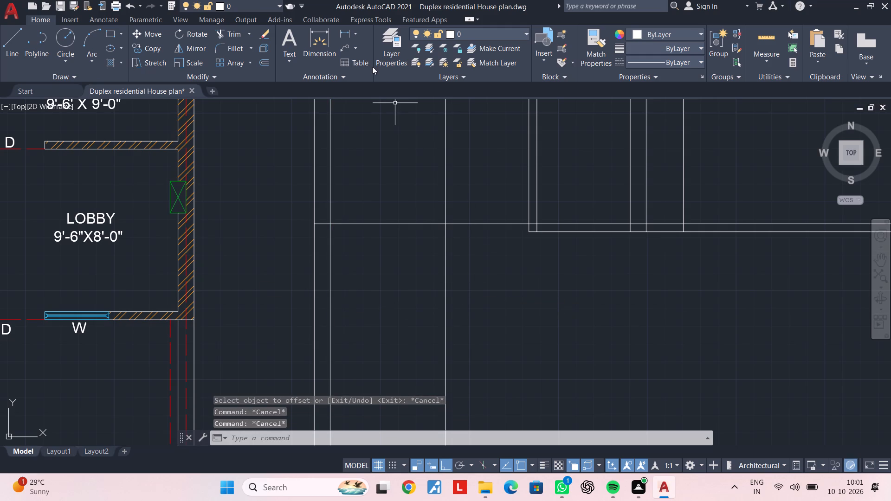
Measure the horizontal distance from the newly offset vertical line to the westernmost 4.5" partition.
click(350, 35)
scroll(439, 252, up, 1)
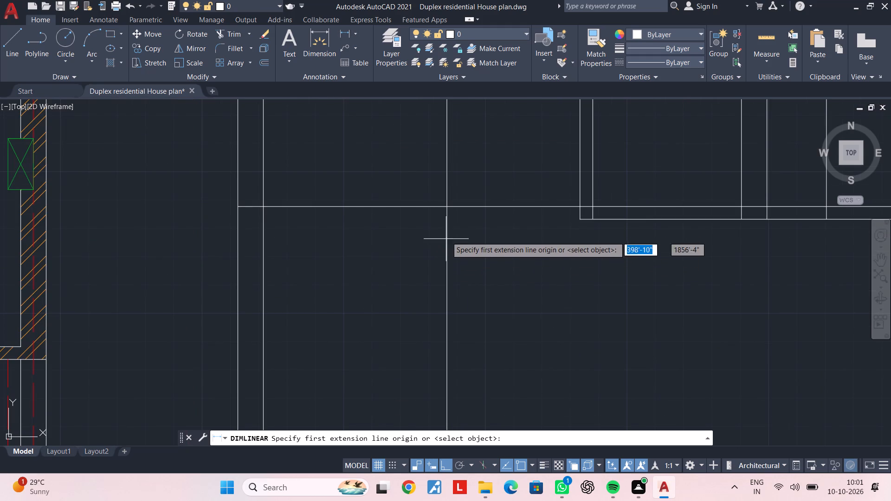
click(448, 209)
click(580, 206)
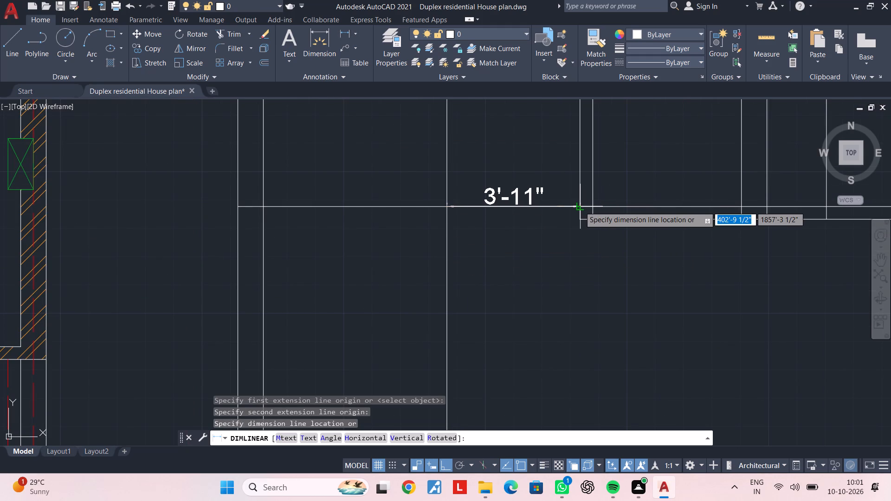
key(Escape)
key(Escape)
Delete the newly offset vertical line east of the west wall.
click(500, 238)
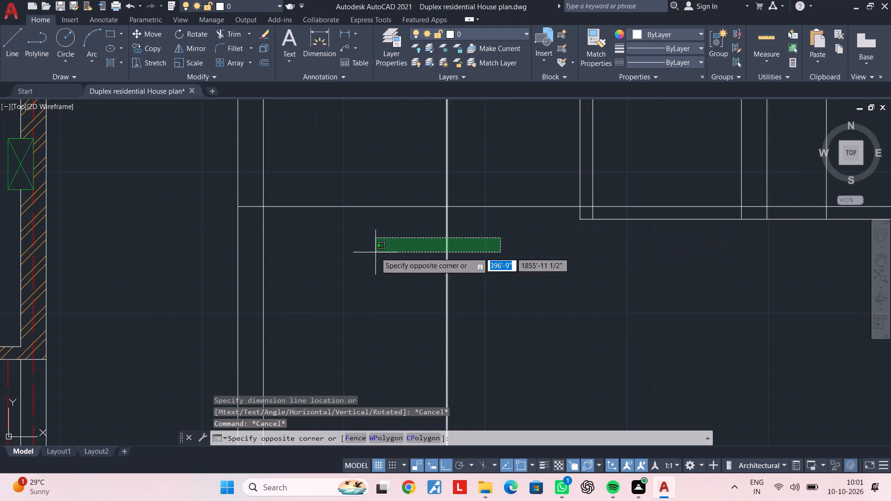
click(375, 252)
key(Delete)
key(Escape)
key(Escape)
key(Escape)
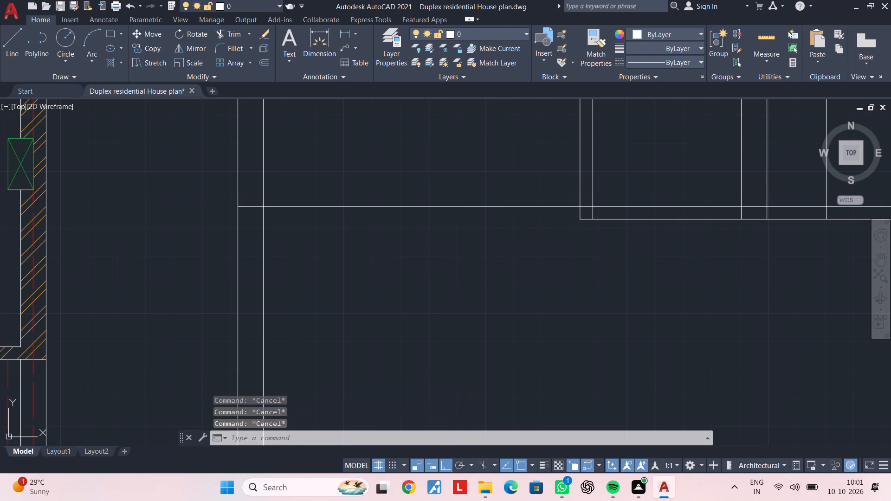
Offset the west line of the westernmost 4.5" partition 3'3" to the west.
text(OF 3'3")
key(Return)
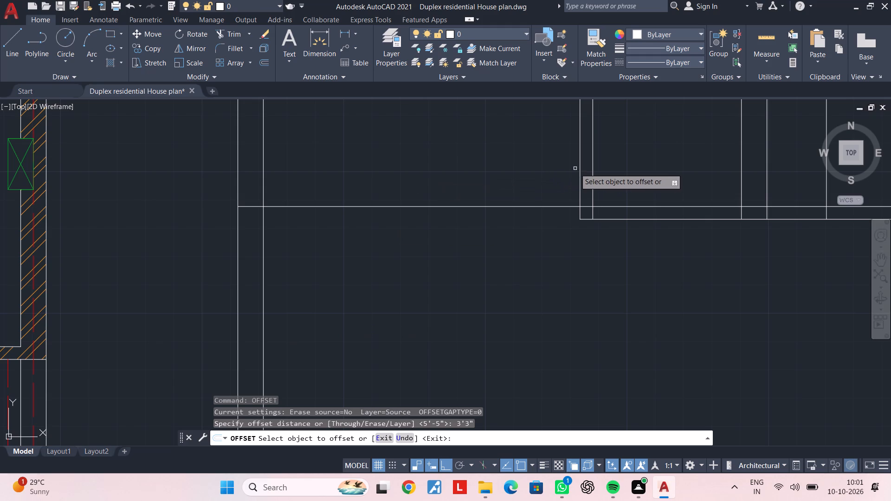
click(578, 168)
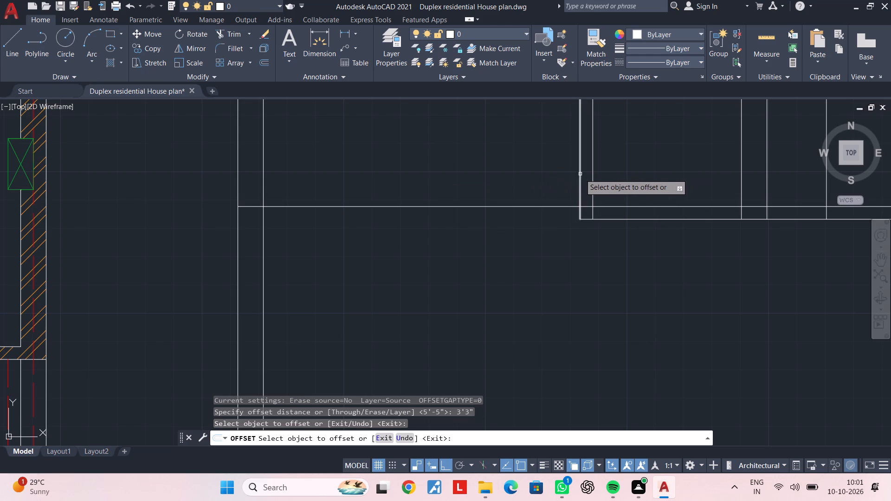
click(580, 174)
click(413, 190)
key(Escape)
key(Escape)
Measure the horizontal distance from the newly offset vertical line to the west wall's inner line.
click(342, 33)
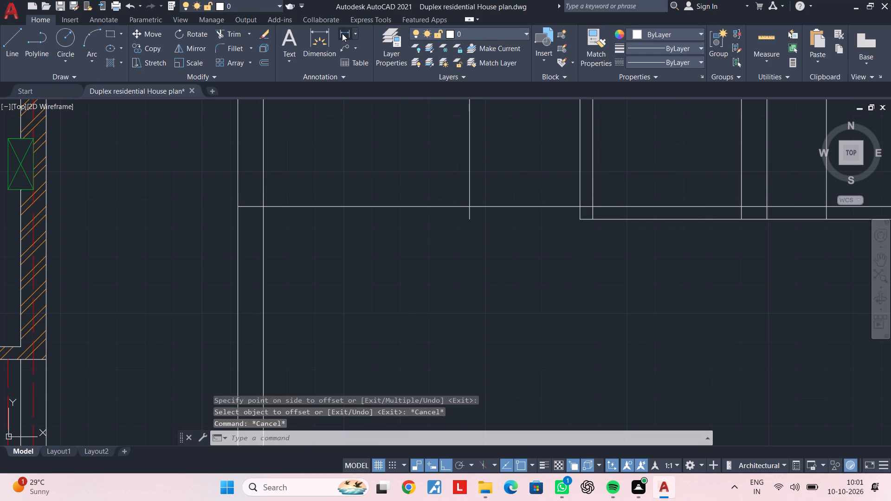
click(467, 207)
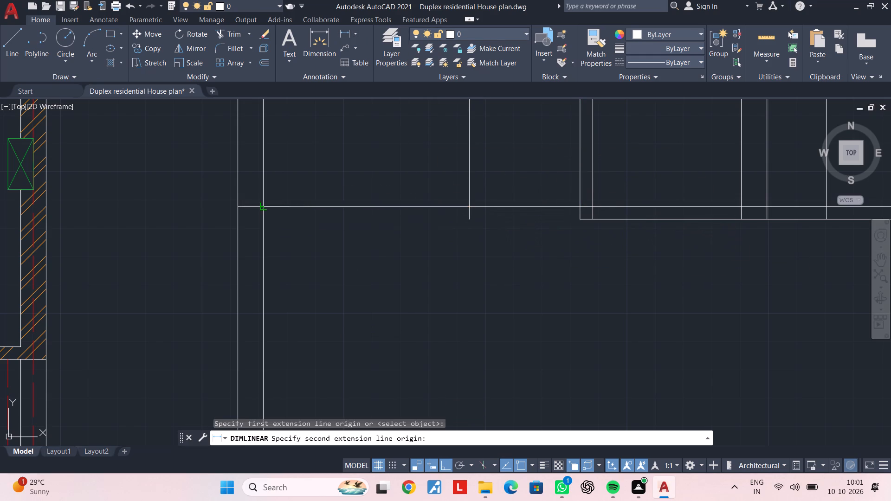
click(262, 205)
key(Escape)
key(Escape)
key(Escape)
key(Escape)
key(Escape)
key(Escape)
key(Escape)
key(Escape)
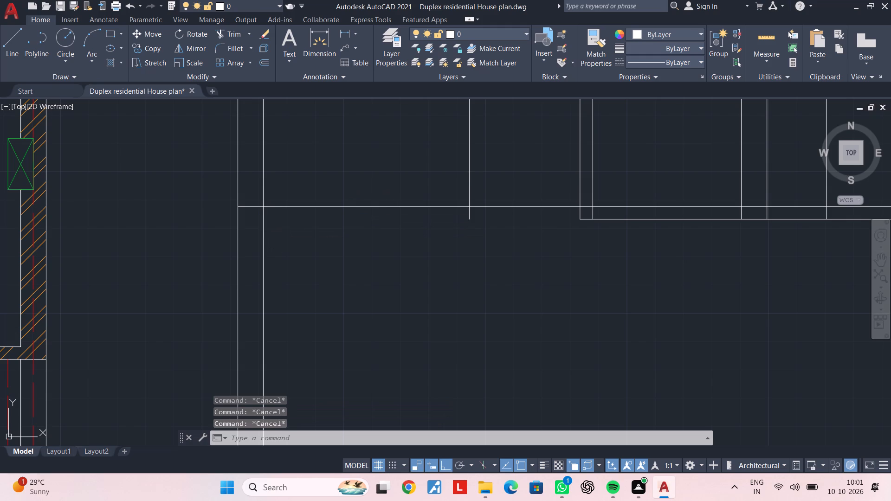
key(Escape)
key(Escape)
key(Escape)
key(Escape)
key(Escape)
key(Escape)
key(Escape)
Delete the vertical line offset between the west wall and the westernmost 4.5" partition of the eastern rooms.
drag(495, 172, 479, 177)
click(406, 178)
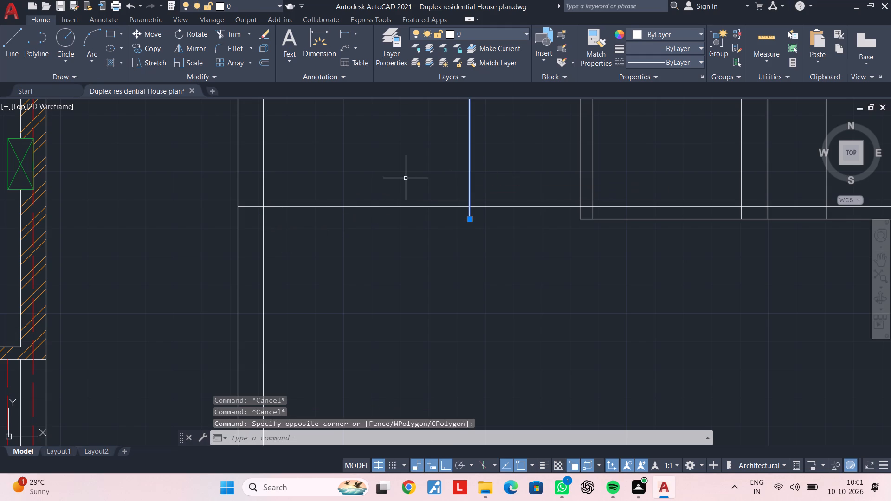
key(Delete)
key(Escape)
key(Escape)
key(Escape)
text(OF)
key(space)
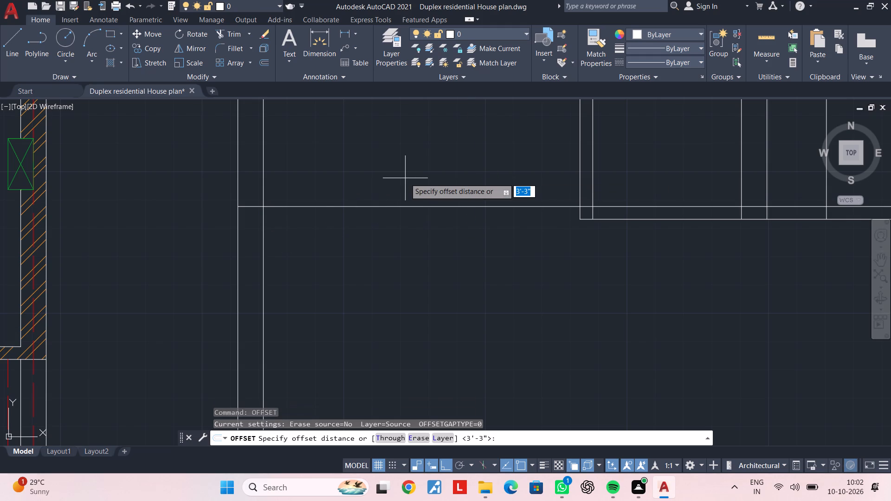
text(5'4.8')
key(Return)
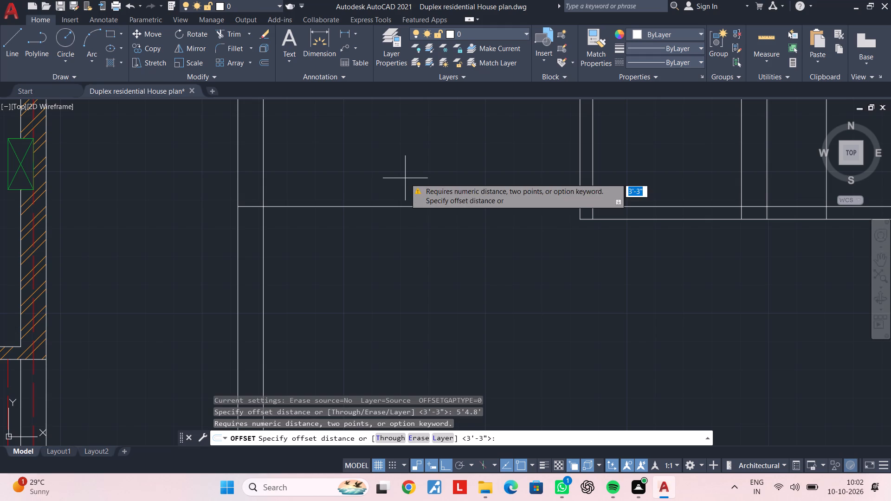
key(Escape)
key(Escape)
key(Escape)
Offset the west wall's inner vertical line 5'4.5" to the east.
text(OF 5'4.5")
key(Return)
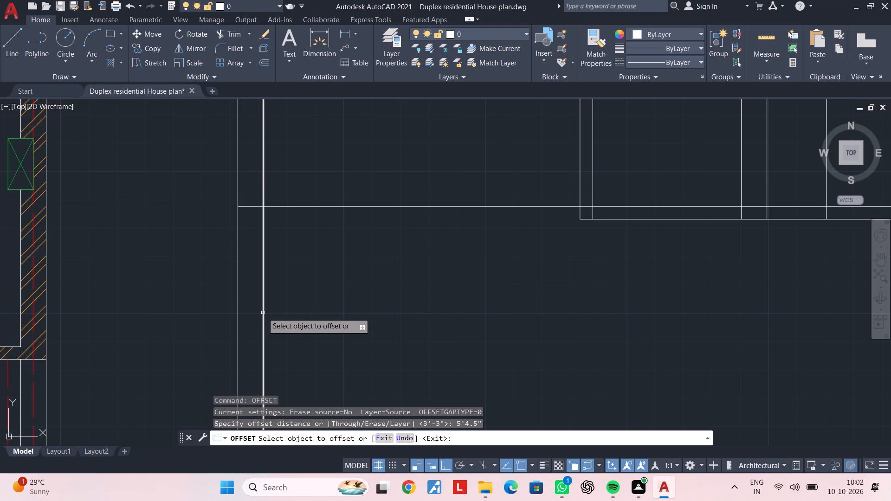
click(263, 312)
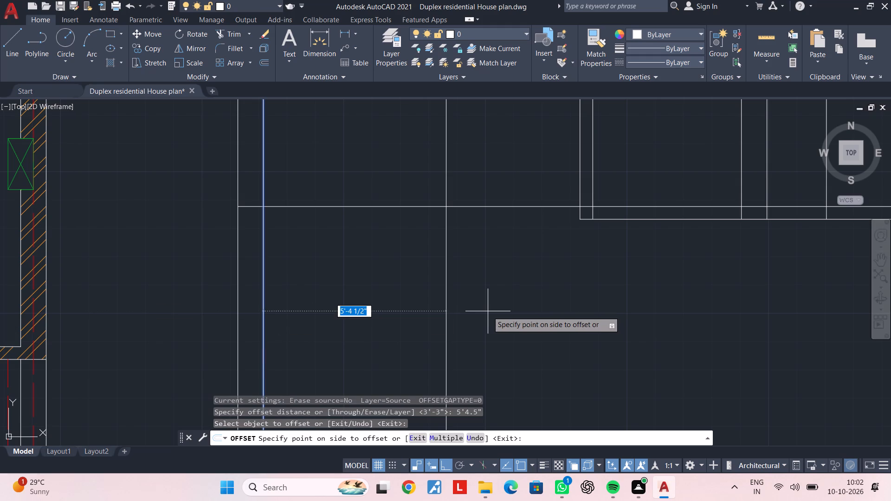
click(488, 311)
key(Escape)
middle_drag(492, 308, 463, 264)
key(Escape)
key(Escape)
Trim the part of the new vertical line lying north of the horizontal wall line.
text(TR)
key(space)
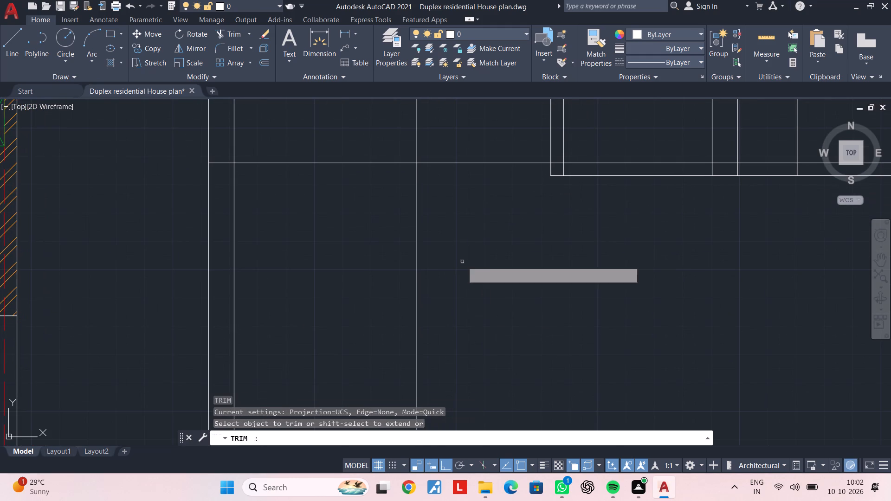
click(465, 148)
click(396, 149)
key(Escape)
middle_drag(464, 243, 459, 219)
key(Escape)
key(Escape)
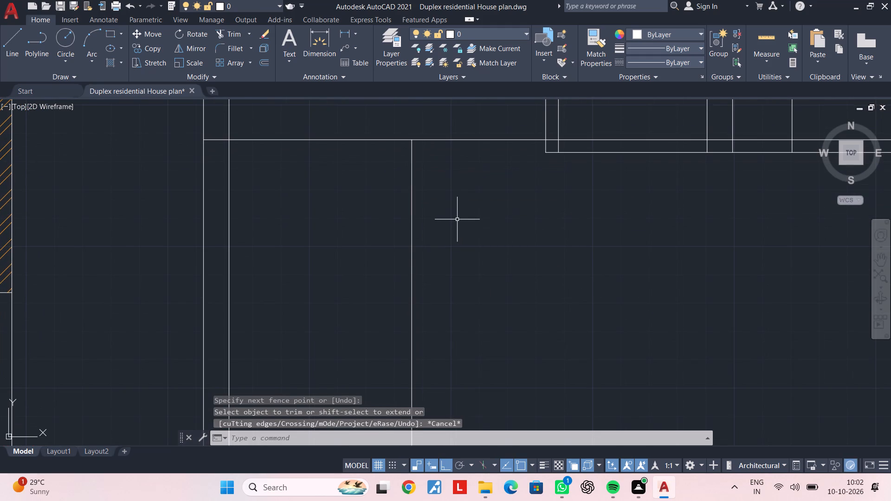
Offset the trimmed vertical line 4.5" to the east to form a partition.
text(OF 4.5")
key(Return)
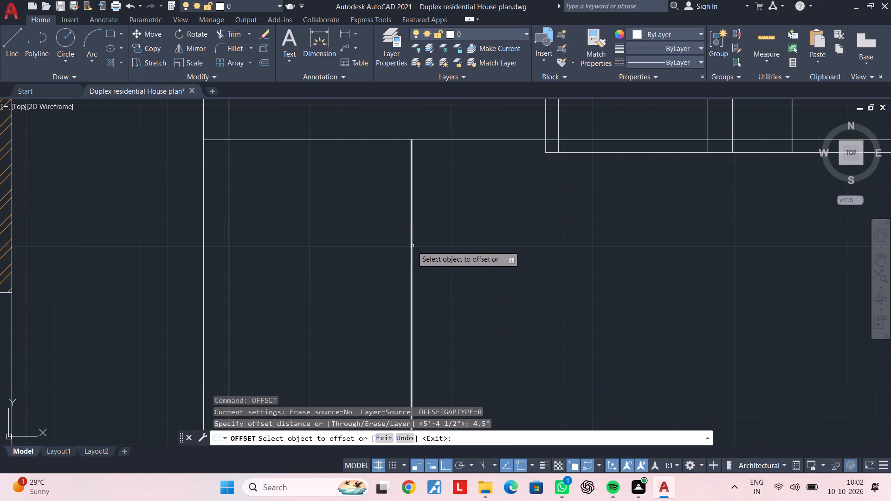
click(412, 246)
click(501, 238)
middle_drag(261, 174, 354, 232)
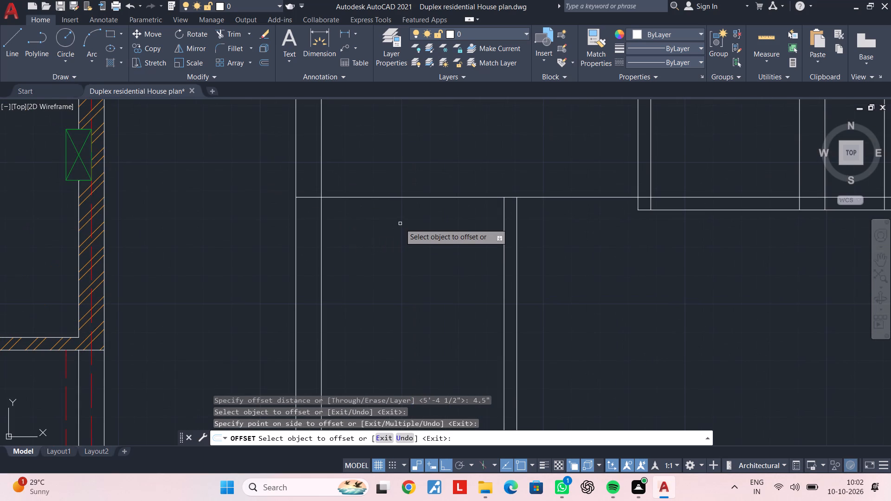
key(space)
Offset the horizontal wall line at the new partition's north end 1'9" to the south.
key(space)
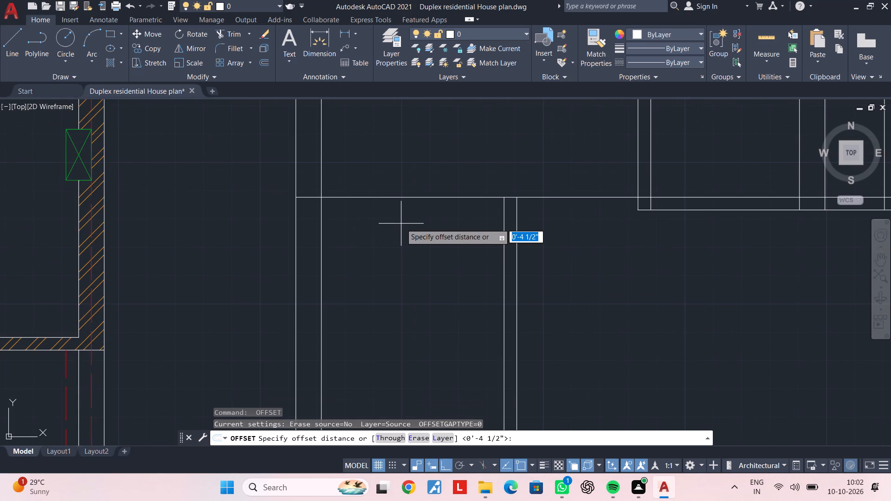
text(1\')
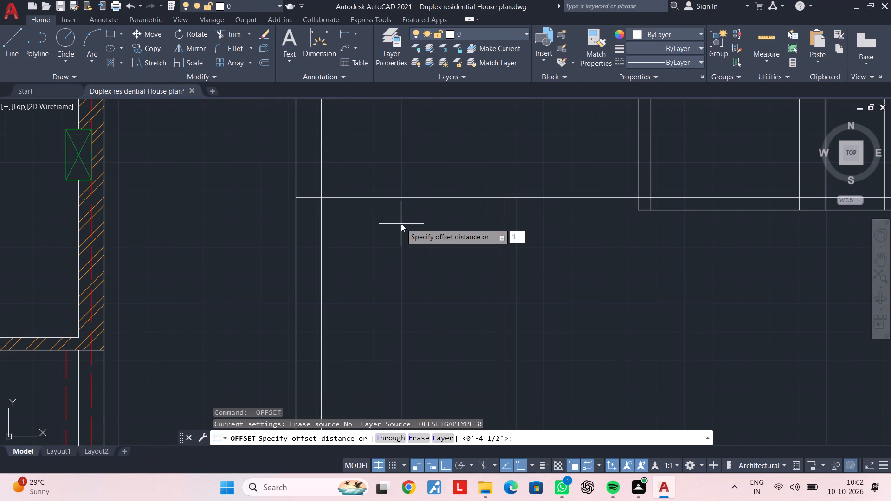
key(BackSpace)
key(BackSpace)
text('9")
key(Return)
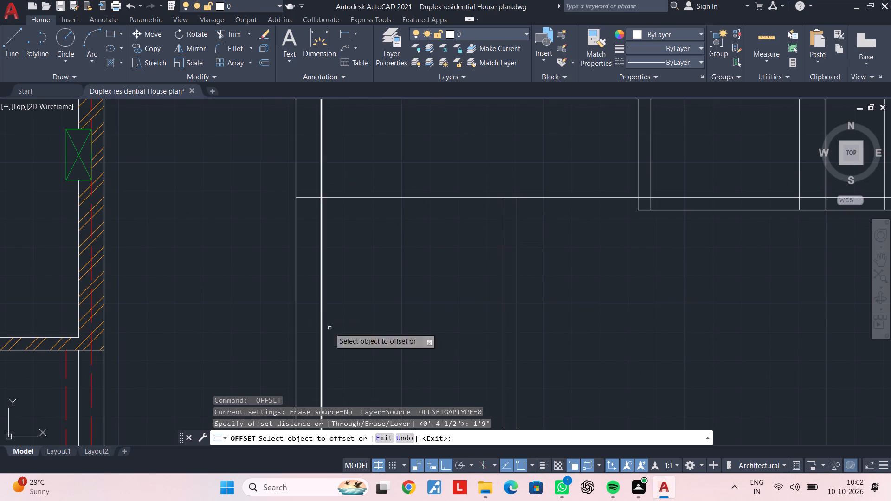
click(410, 196)
click(414, 249)
key(Escape)
key(Escape)
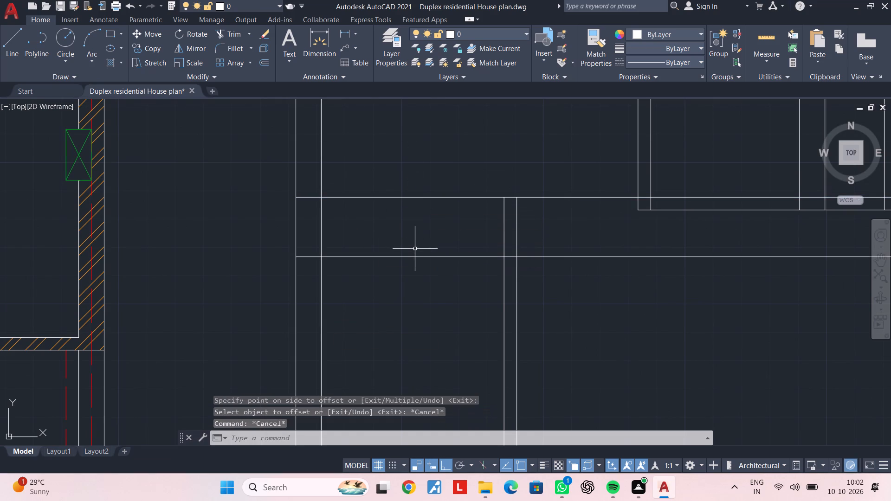
Trim the new horizontal line where it runs east past the new 4.5" partition.
text(TR)
key(space)
click(579, 294)
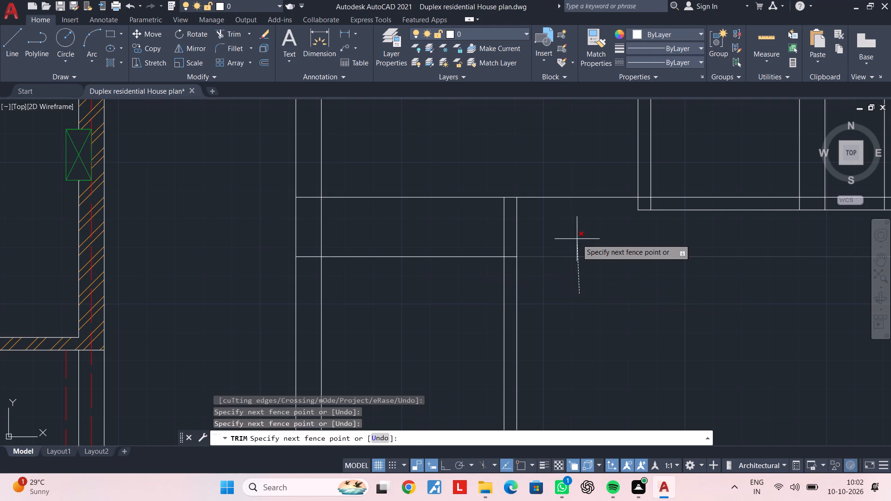
click(577, 239)
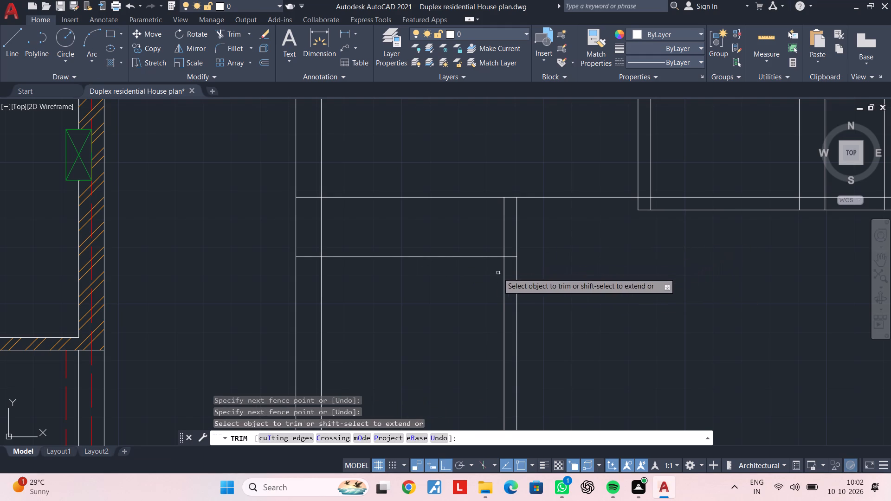
key(Escape)
key(Escape)
key(Escape)
key(Escape)
middle_drag(460, 280, 451, 287)
key(Escape)
key(Escape)
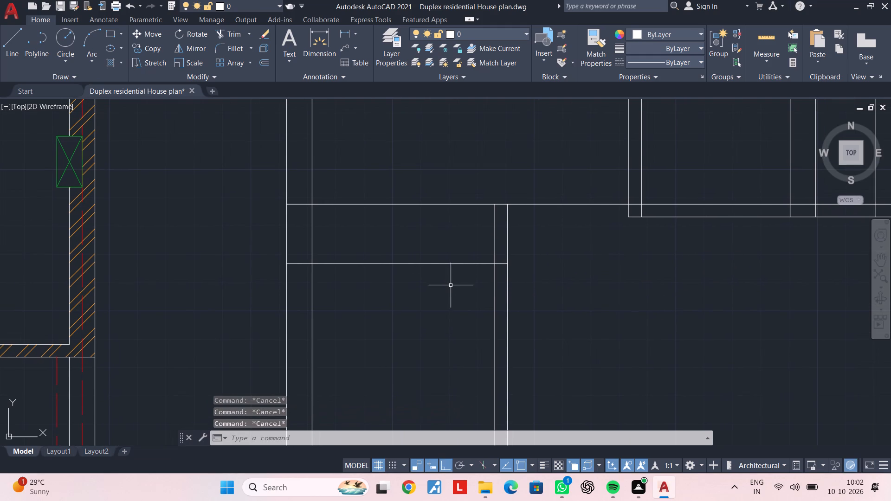
key(Escape)
key(Escape)
key(Escape)
Trim the upper horizontal line between the new partition and the eastern rooms' west partition.
key(t)
text(R)
key(space)
click(547, 234)
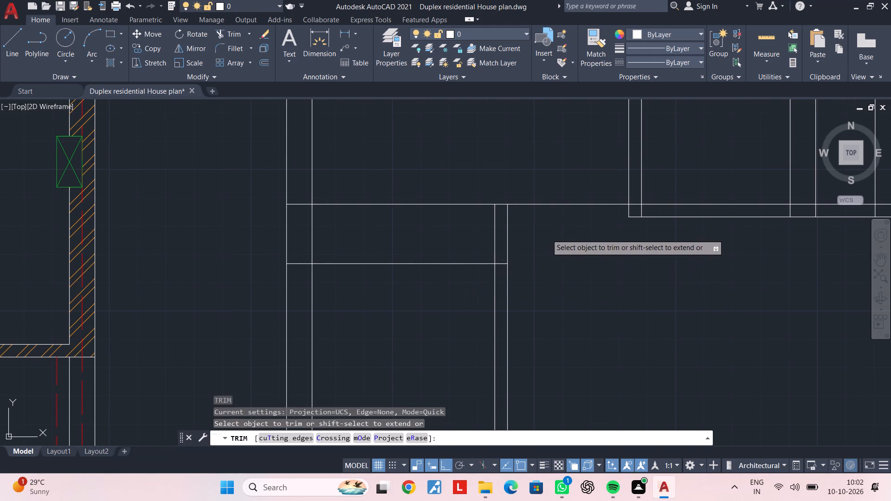
click(549, 163)
key(Escape)
key(Escape)
key(Escape)
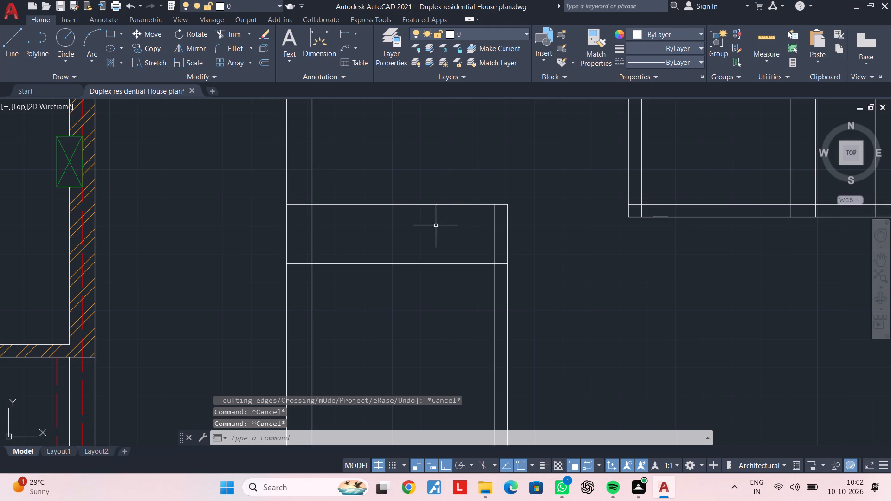
middle_drag(436, 225, 444, 219)
key(Escape)
key(Escape)
key(Escape)
key(Escape)
key(Escape)
key(Escape)
Trim the short piece of the upper horizontal line lying within the west wall's thickness.
key(space)
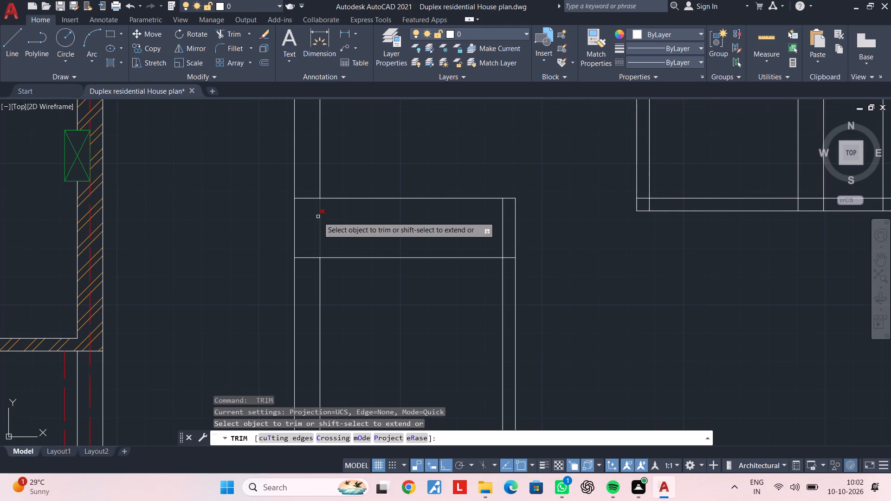
click(313, 216)
click(314, 181)
key(Escape)
key(Escape)
key(Escape)
key(Escape)
key(Escape)
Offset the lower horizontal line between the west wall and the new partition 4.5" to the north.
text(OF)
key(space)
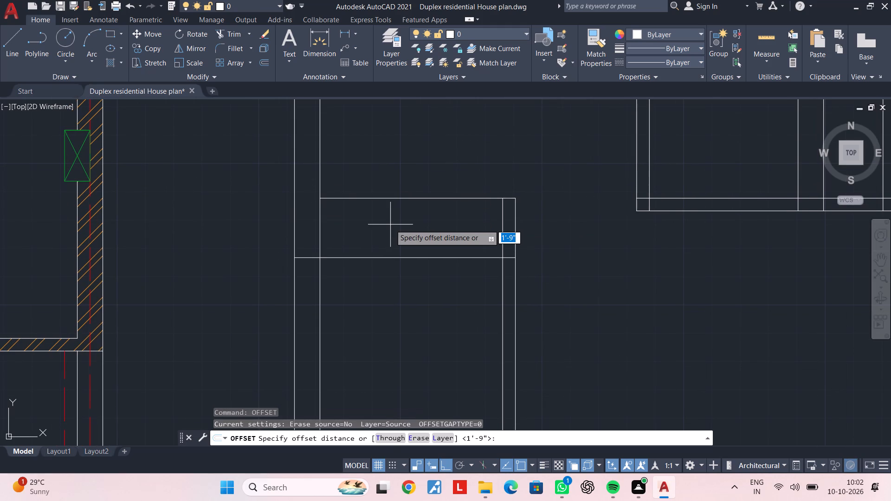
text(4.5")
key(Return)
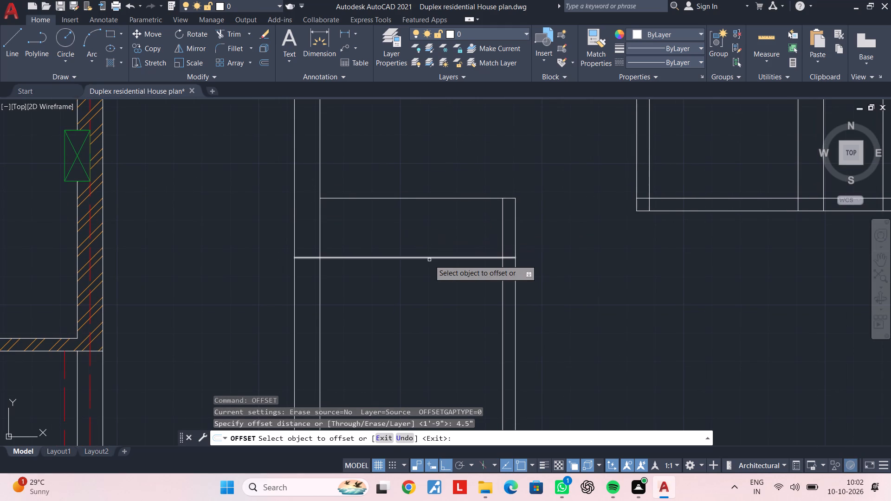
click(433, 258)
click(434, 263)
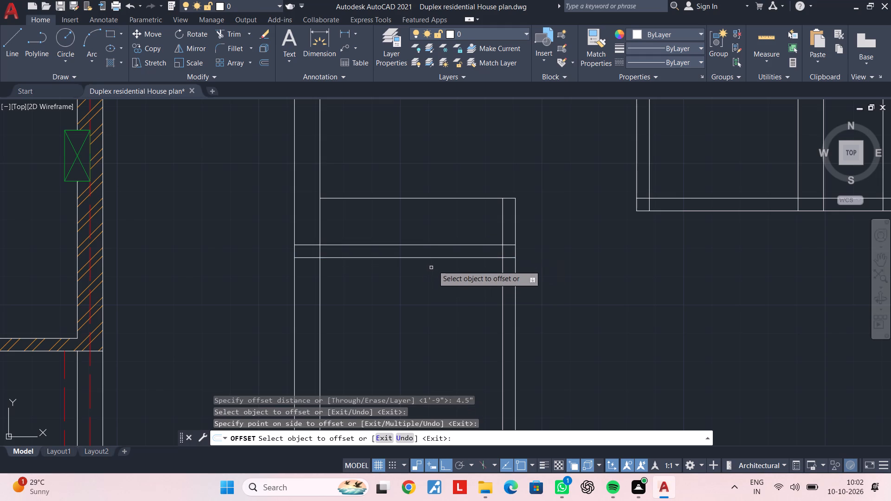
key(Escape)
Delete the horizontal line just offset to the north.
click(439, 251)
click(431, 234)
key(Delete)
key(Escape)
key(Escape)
Offset the lower horizontal line between the west wall and the new partition 4.5" to the south.
text(OF 4.5")
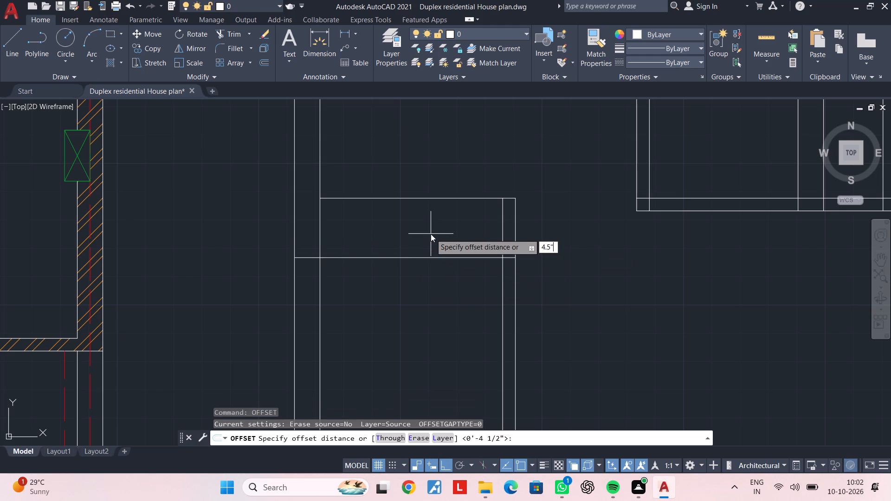
key(Return)
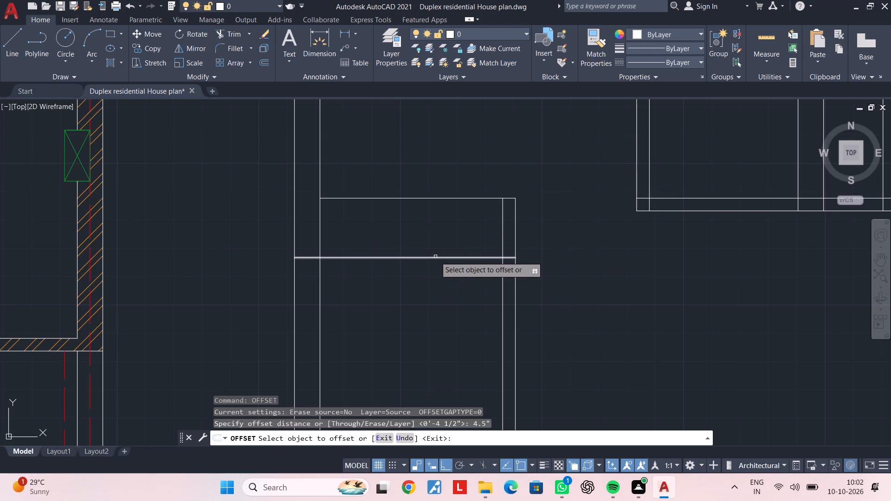
click(435, 257)
click(437, 278)
scroll(437, 282, down, 1)
middle_drag(437, 282, 430, 240)
key(space)
Offset the south line of the new horizontal partition 3'6" to the south.
key(space)
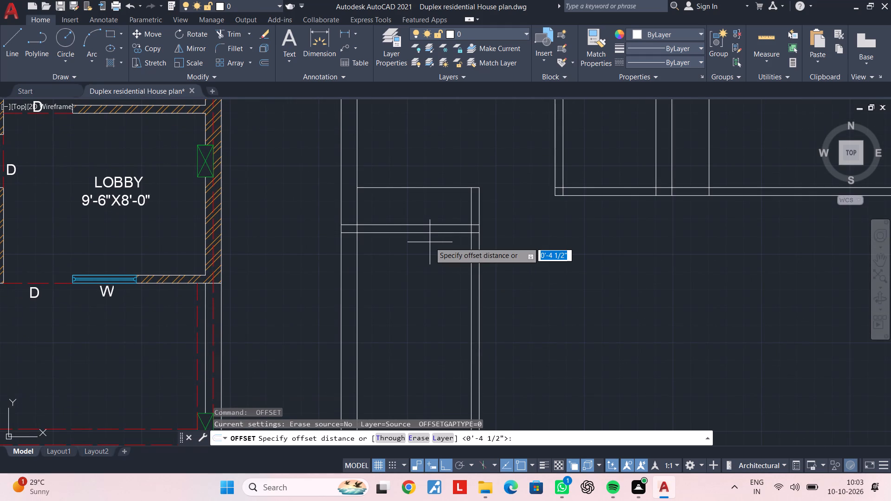
text(3'6")
key(Return)
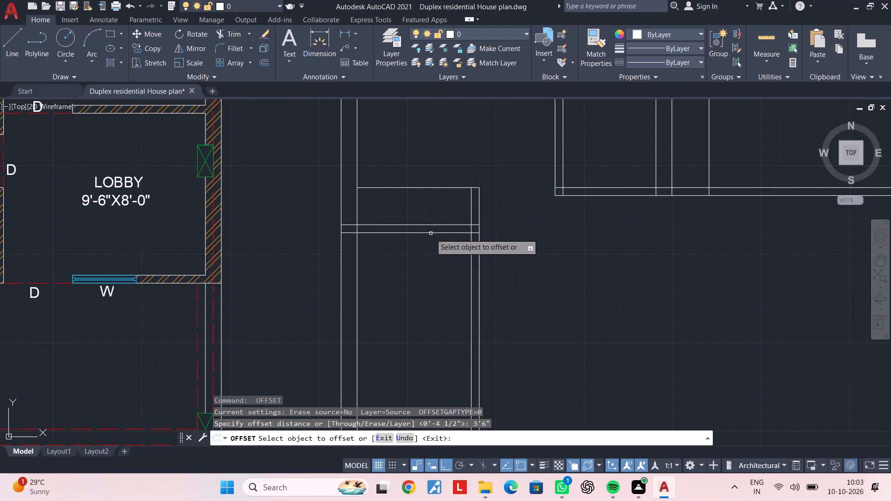
click(432, 233)
click(430, 295)
middle_drag(434, 306, 437, 263)
key(space)
Offset the newest horizontal line 4.5" to the south to form a second cross partition.
key(space)
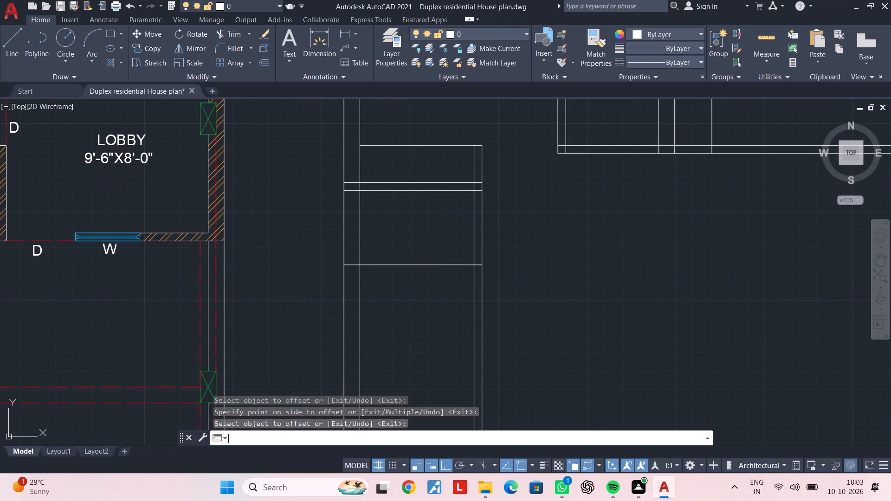
text(4.5")
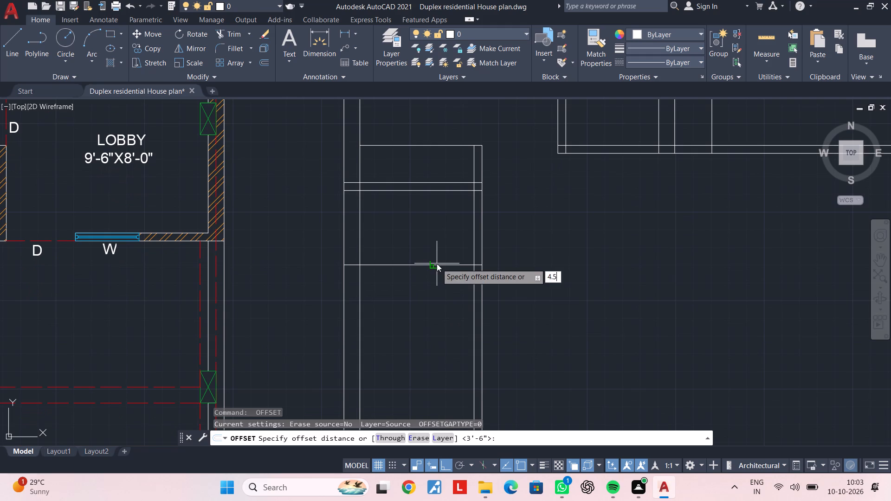
key(Return)
click(443, 265)
click(438, 302)
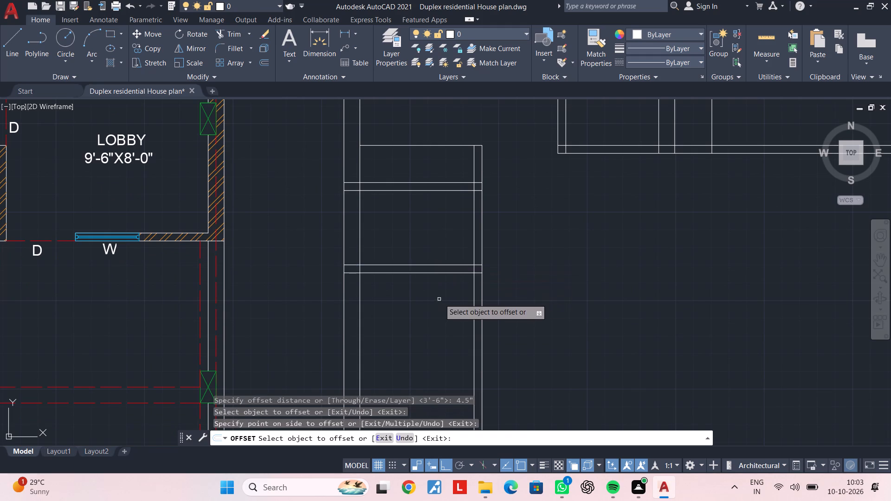
middle_drag(441, 293, 440, 226)
key(space)
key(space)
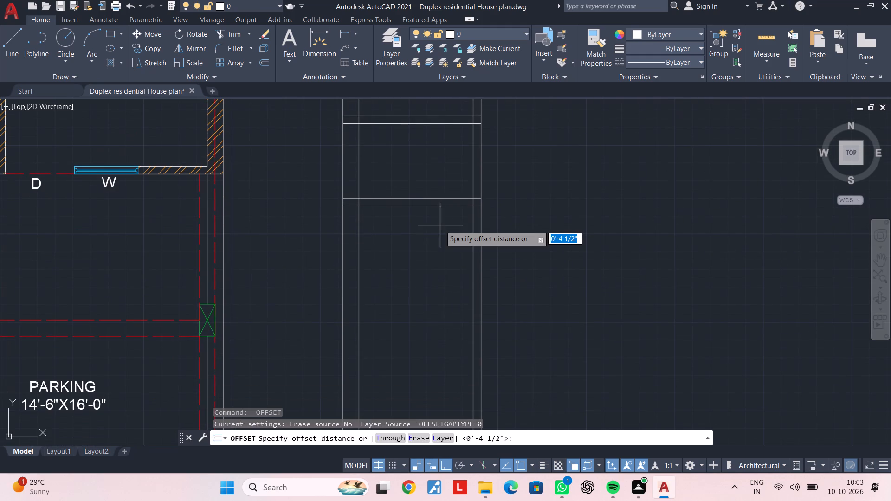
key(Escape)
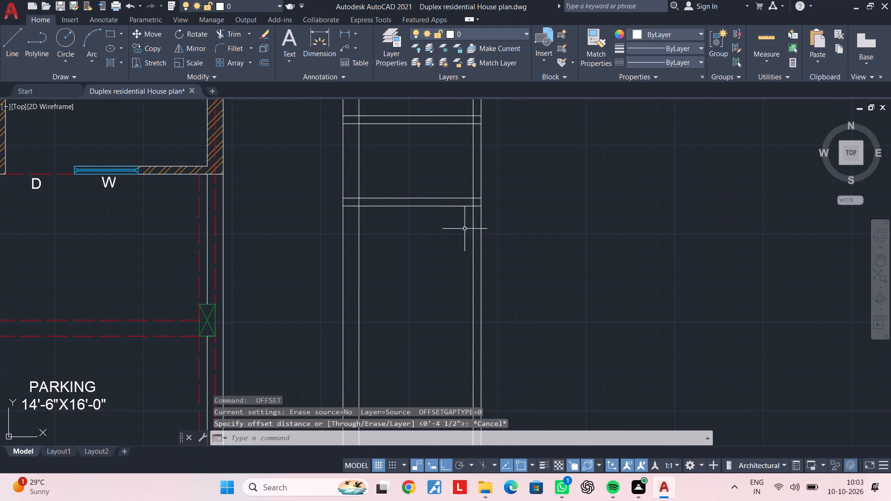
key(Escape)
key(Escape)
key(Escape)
Offset the outer east wall line of the eastern block 6'6" to the west.
middle_drag(548, 242, 478, 257)
scroll(478, 257, down, 2)
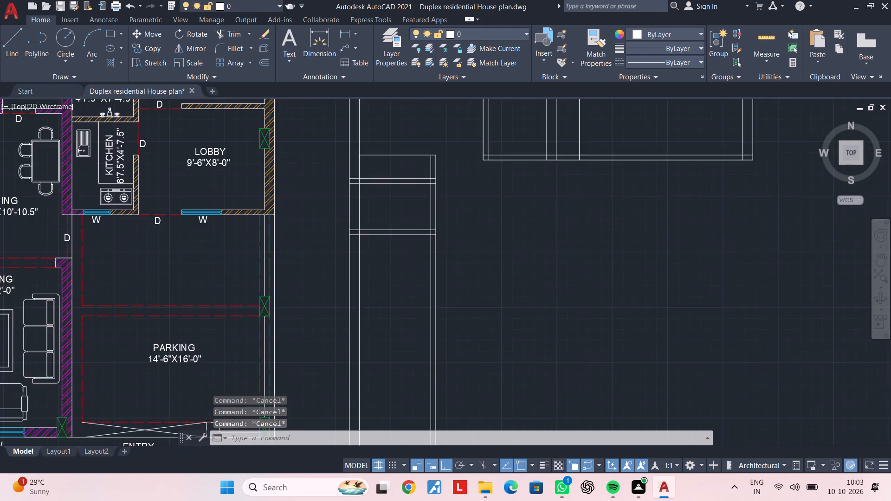
middle_drag(478, 257, 419, 269)
scroll(491, 225, up, 1)
middle_drag(622, 228, 484, 234)
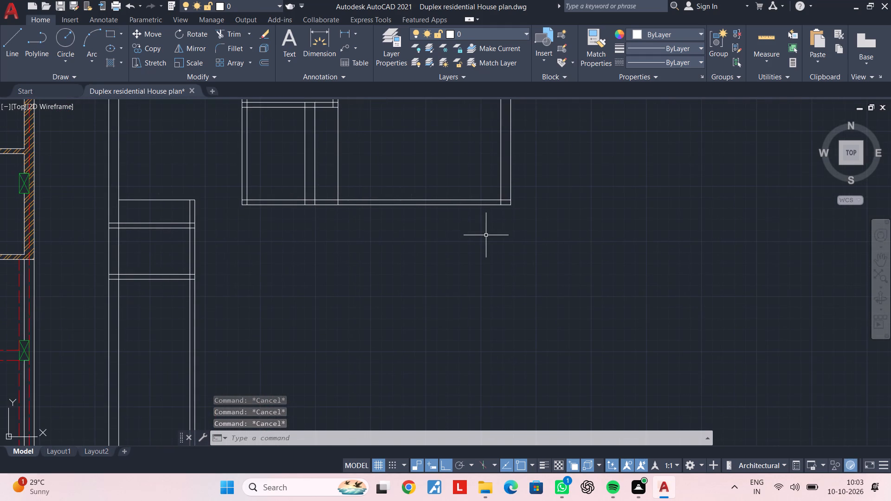
key(Escape)
key(Escape)
key(Escape)
text(OF)
key(space)
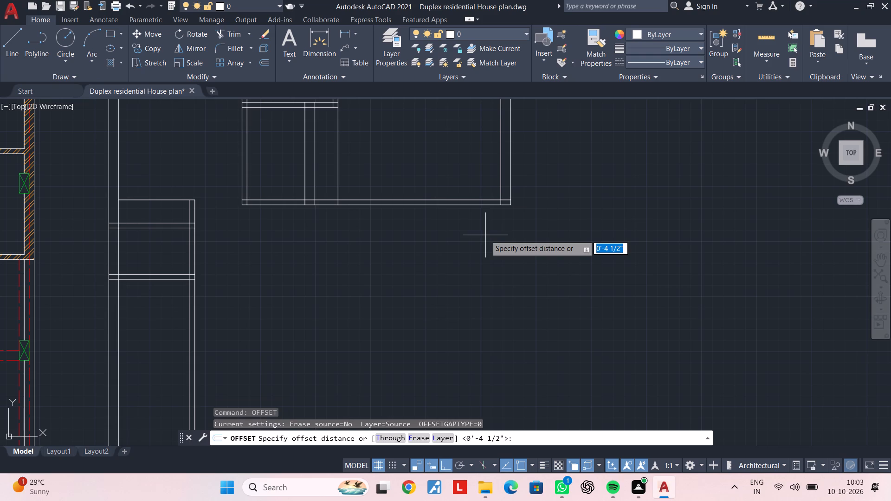
text(6'6")
key(Return)
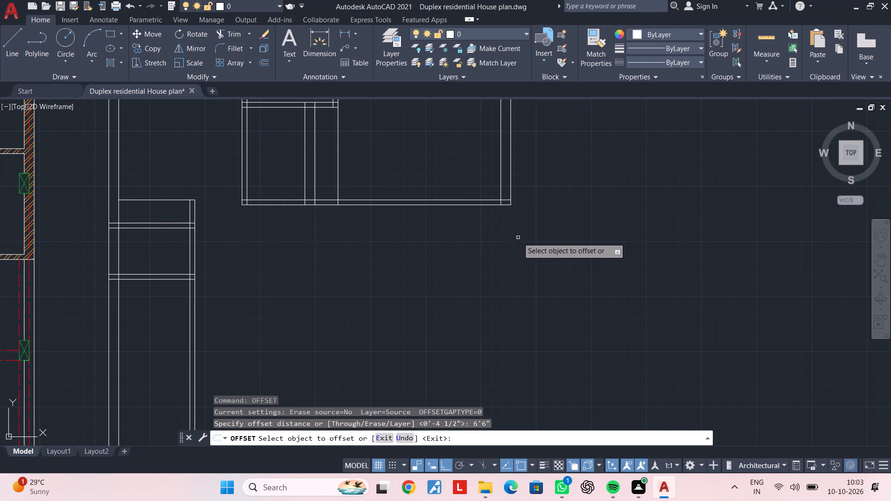
click(511, 182)
click(445, 183)
key(space)
Offset the outer south wall line of the eastern block 6' to the south.
key(space)
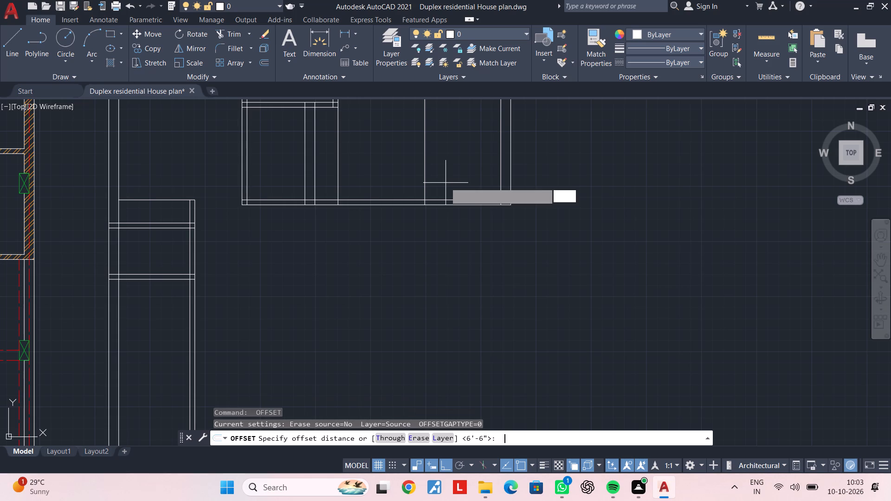
text(6')
key(Return)
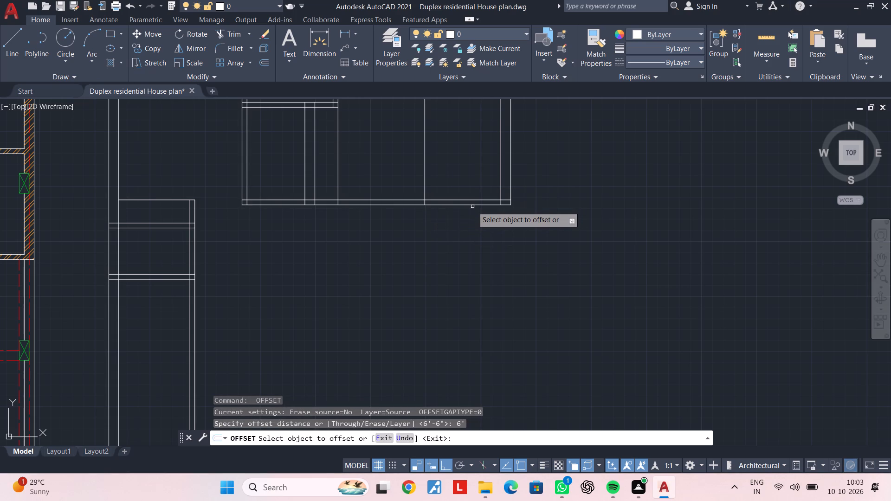
click(472, 206)
click(476, 281)
key(Escape)
key(Escape)
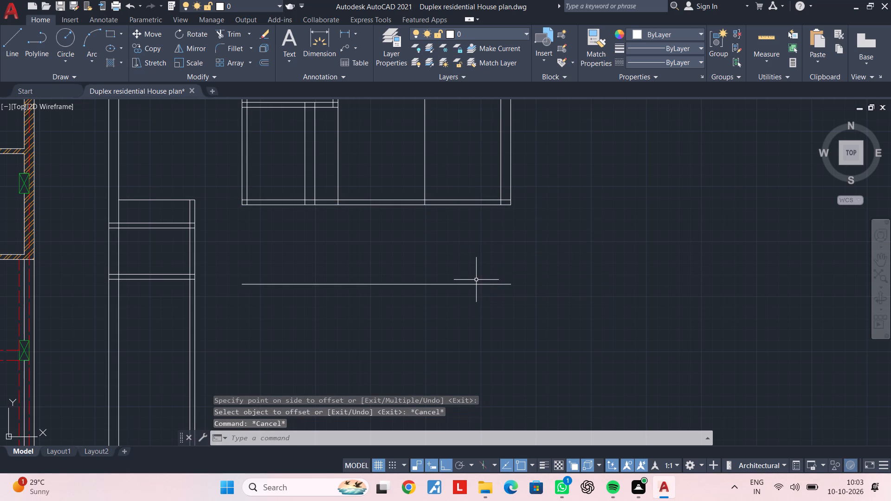
Extend the new vertical line south to the newly offset horizontal line.
key(e)
text(X)
key(space)
click(456, 184)
click(412, 187)
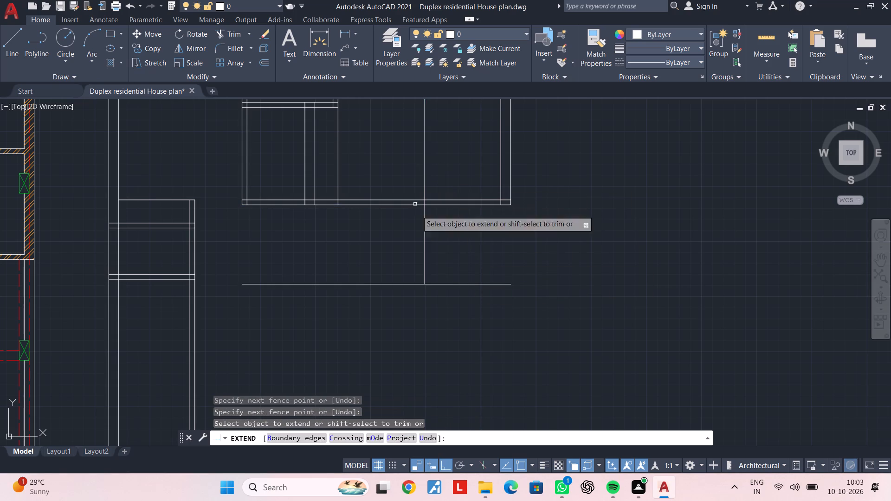
key(Escape)
key(Escape)
key(Escape)
key(Escape)
Offset the new horizontal line below the eastern block 4.5" to the south.
text(OF)
key(space)
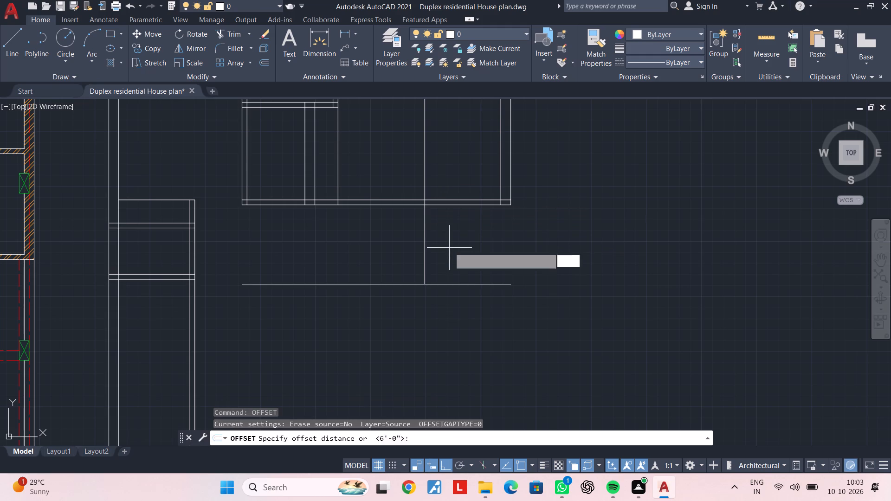
text(4.5")
key(Return)
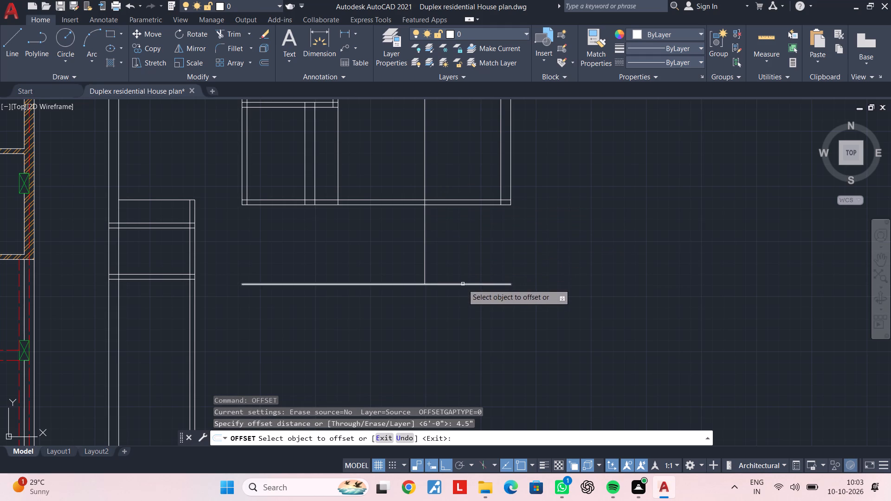
click(463, 284)
click(464, 298)
middle_drag(466, 311, 462, 279)
key(space)
Offset the lower line of the new horizontal partition 6' to the south.
key(space)
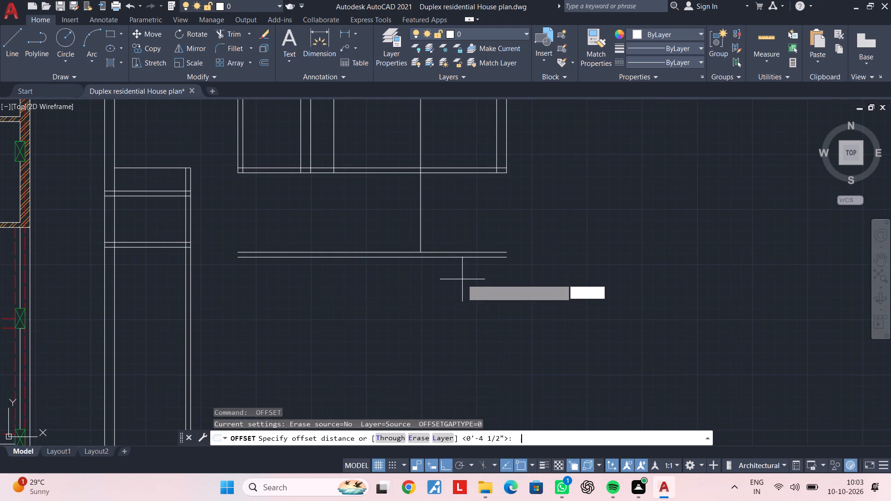
key(6)
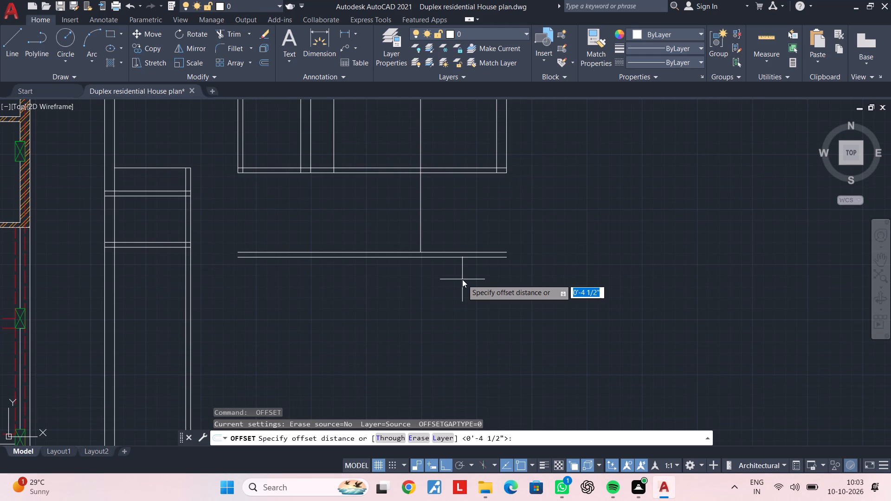
key(apostrophe)
key(Return)
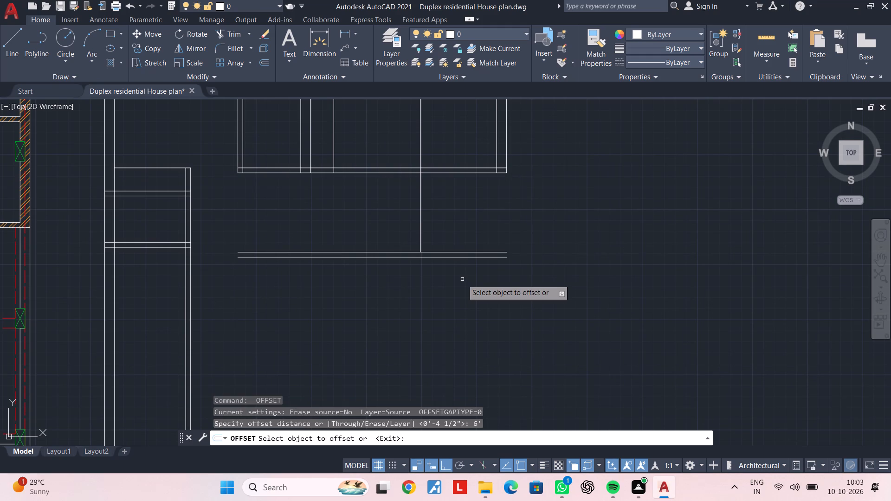
click(474, 257)
click(472, 311)
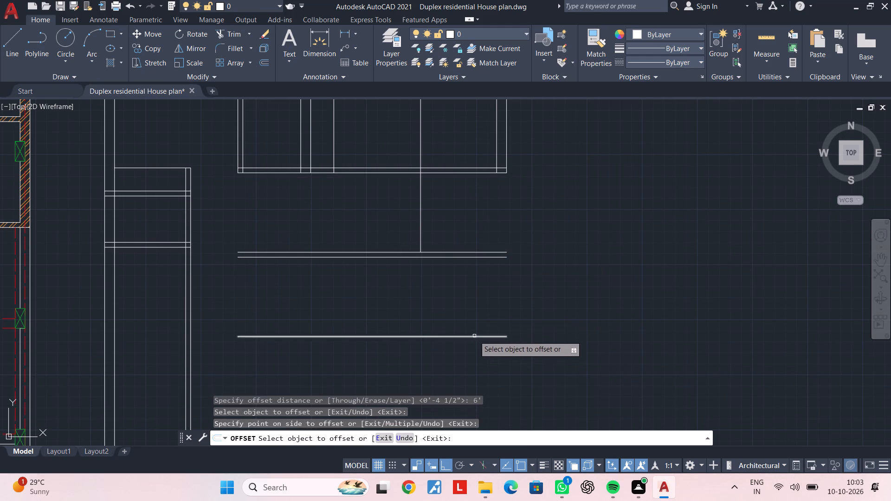
middle_drag(472, 330, 472, 272)
key(space)
Offset the newest horizontal line 4.5" to the south to form a second horizontal partition.
key(space)
text(4.5")
key(Return)
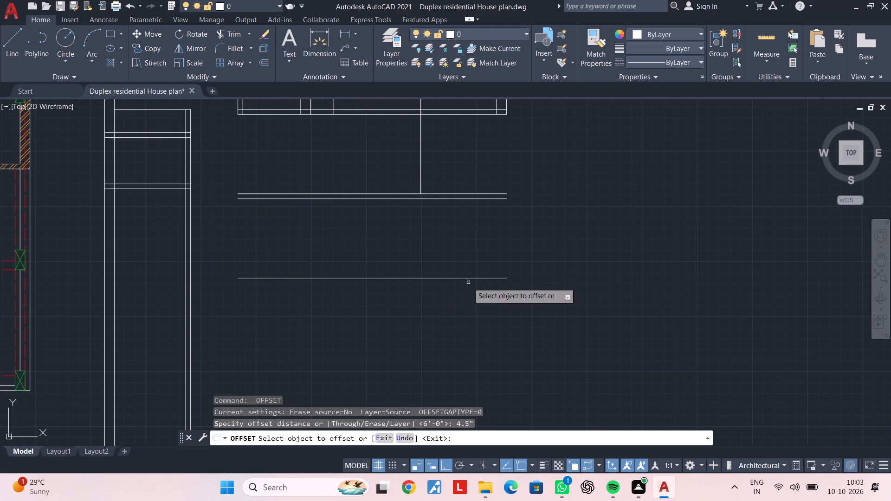
click(495, 278)
click(497, 310)
key(Escape)
key(Escape)
Extend the vertical line south to the lowest horizontal line.
text(EX)
key(space)
key(Escape)
click(452, 283)
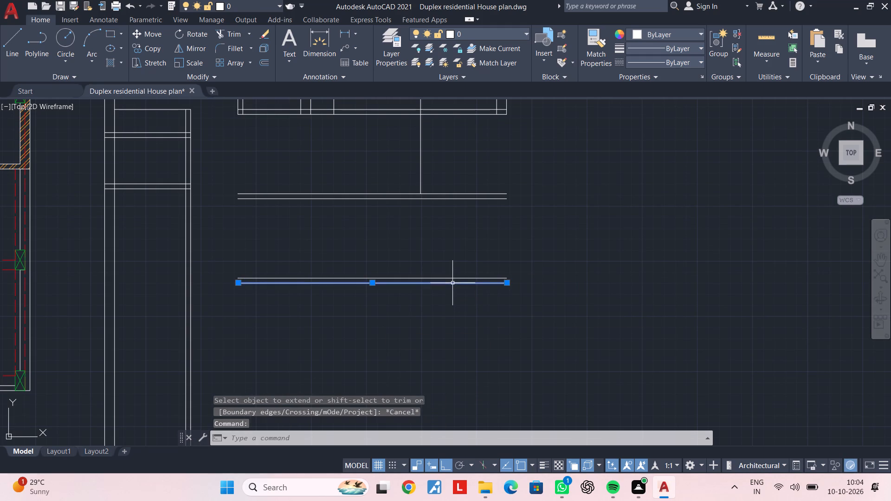
key(e)
text(X)
key(space)
click(446, 180)
click(385, 183)
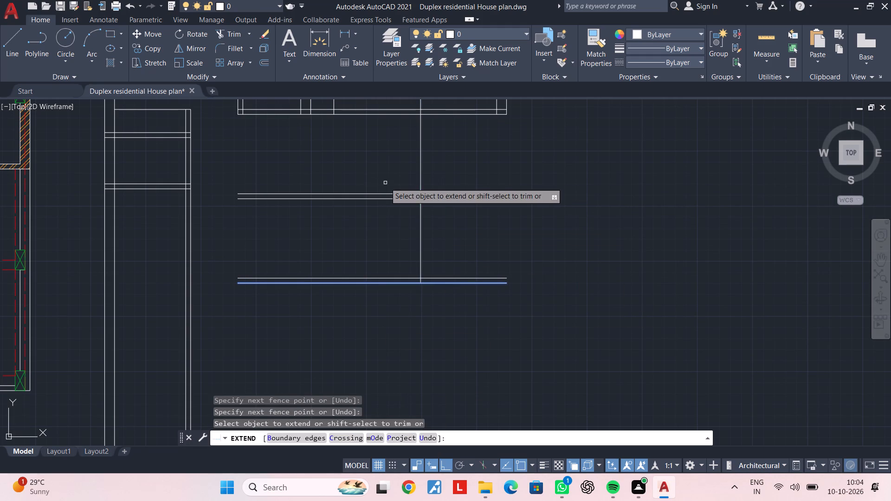
key(Escape)
key(Escape)
key(Escape)
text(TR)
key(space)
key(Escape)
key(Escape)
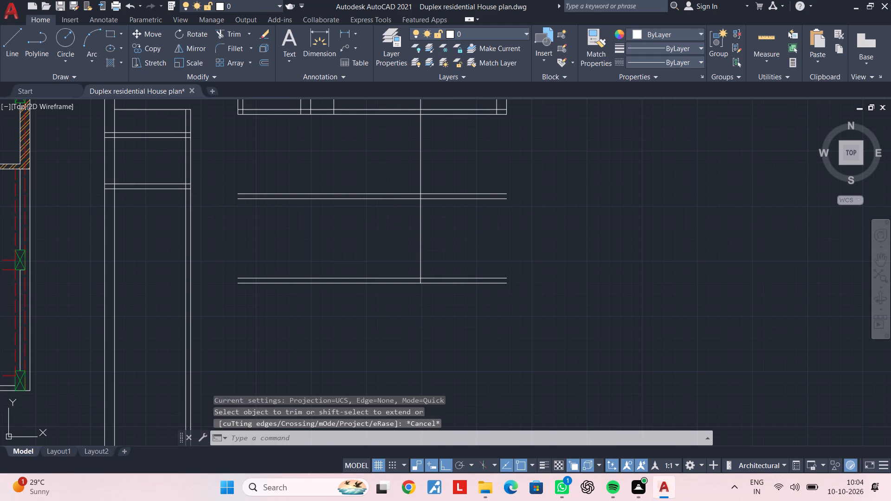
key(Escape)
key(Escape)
Offset the extended vertical line 4.5" to the west to form a partition.
text(OF 4.5")
key(Return)
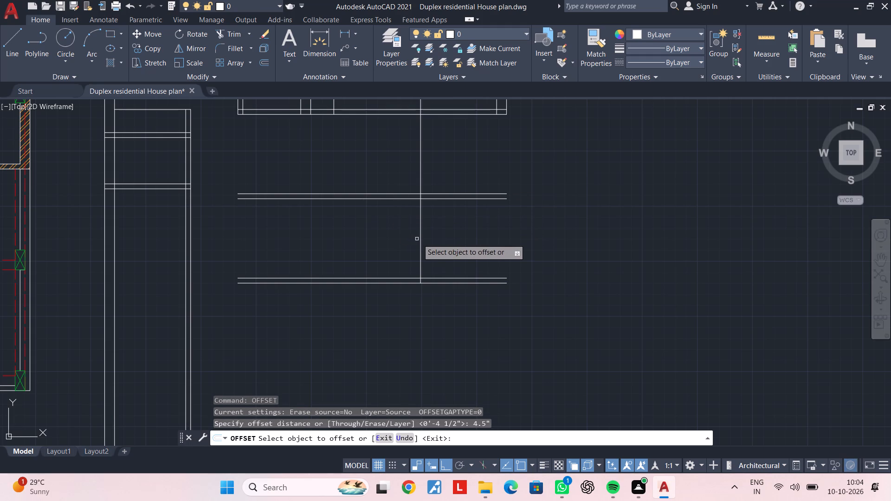
click(420, 238)
click(374, 237)
key(Escape)
key(Escape)
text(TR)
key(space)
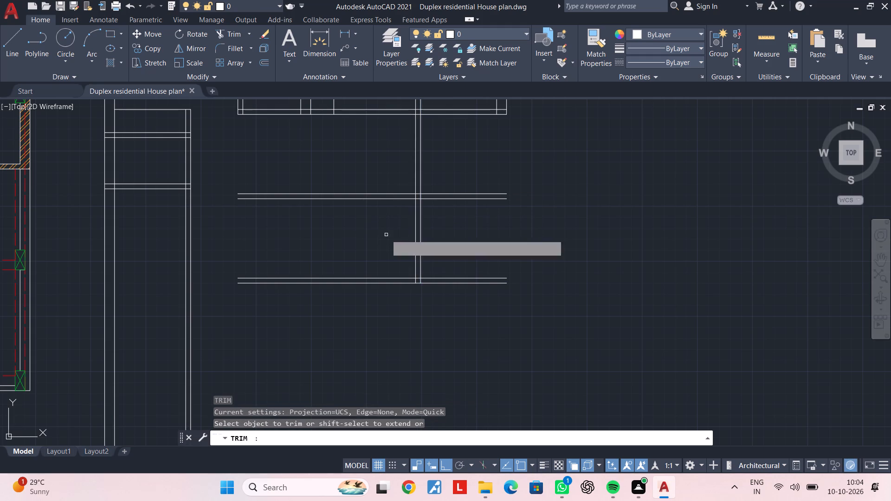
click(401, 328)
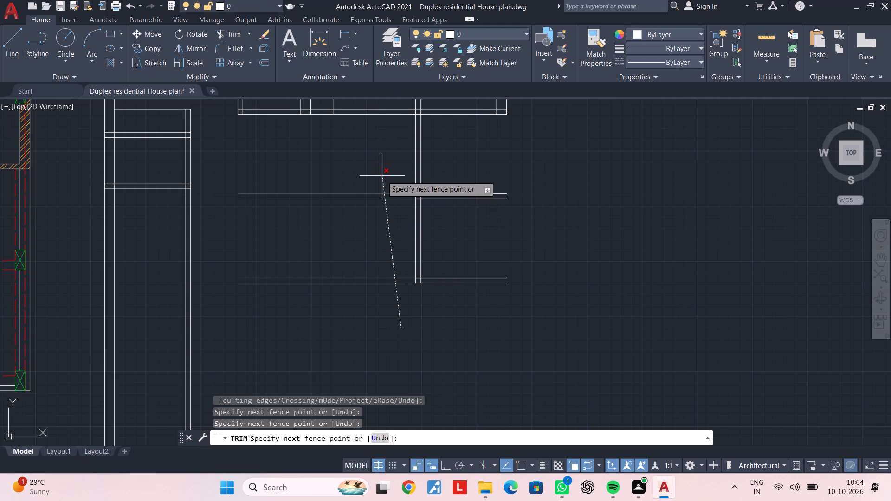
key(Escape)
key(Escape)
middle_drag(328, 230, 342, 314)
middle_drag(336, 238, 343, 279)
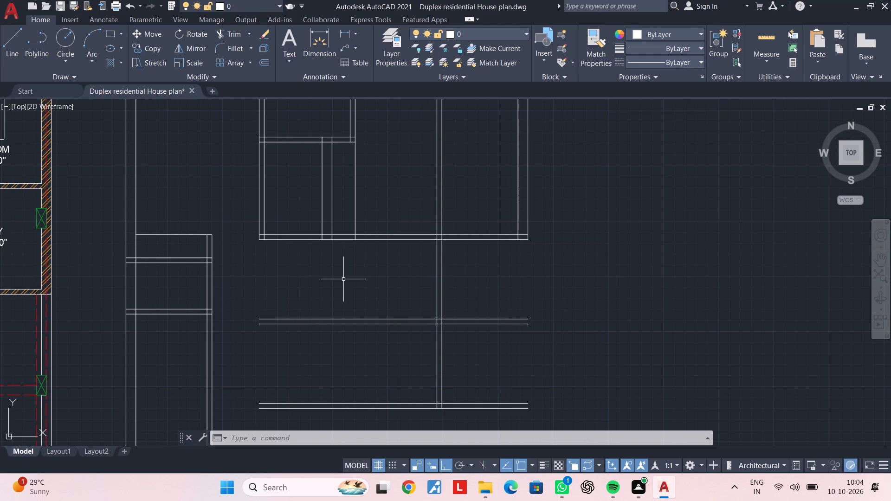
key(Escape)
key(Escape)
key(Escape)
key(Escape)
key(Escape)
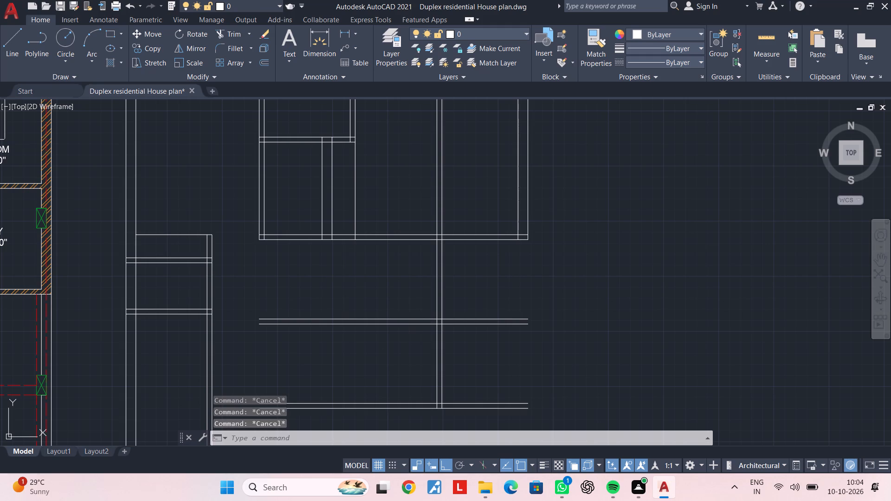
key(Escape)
Delete the outer east wall line of the eastern block.
scroll(419, 348, down, 3)
middle_drag(438, 317, 437, 338)
scroll(458, 307, up, 3)
scroll(412, 290, up, 2)
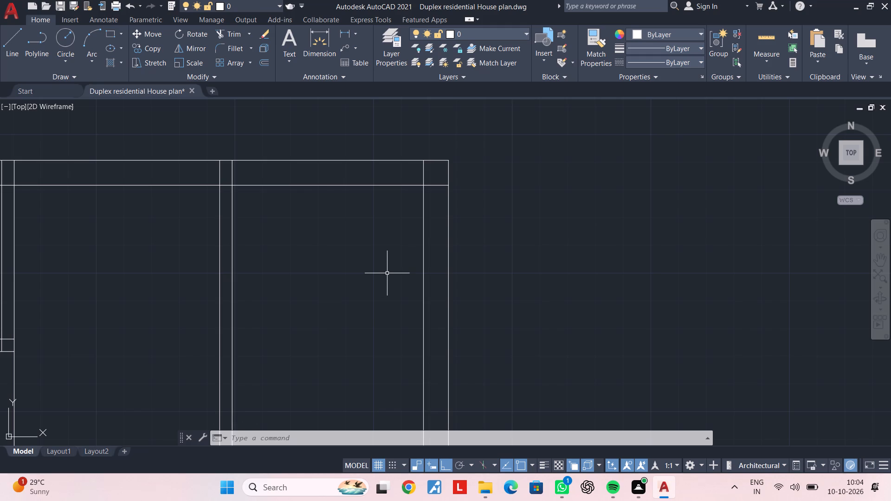
middle_drag(388, 273, 446, 218)
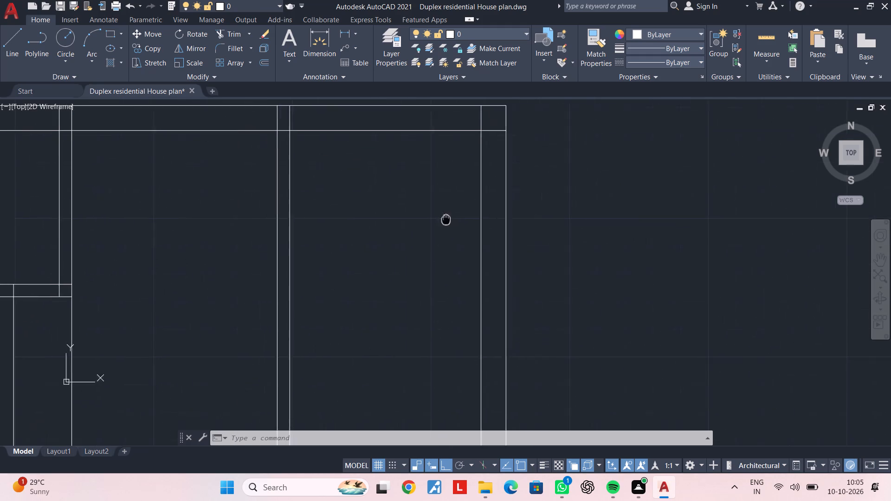
middle_drag(446, 218, 480, 196)
scroll(478, 196, down, 1)
middle_drag(478, 196, 454, 227)
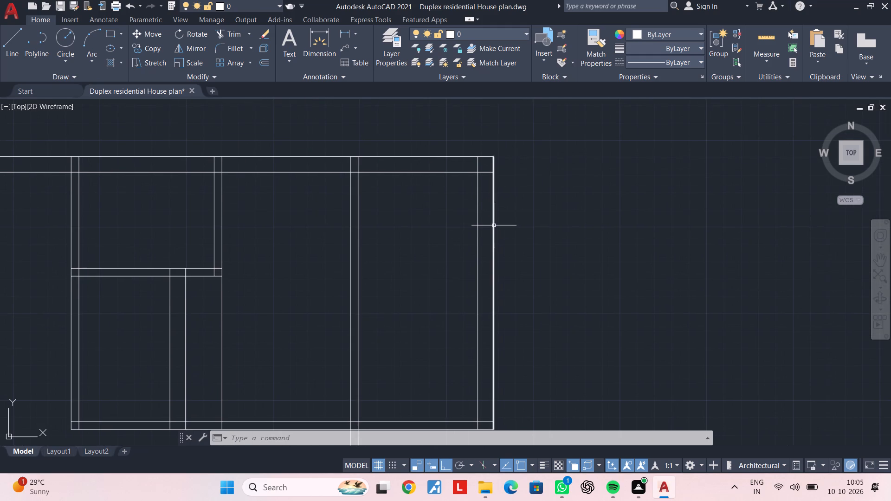
click(494, 225)
key(Delete)
key(Escape)
key(Escape)
key(Escape)
key(Escape)
Offset the remaining inner east wall line 4.5" to the east to make a thinner east wall.
text(OF 4.5")
key(Return)
click(478, 239)
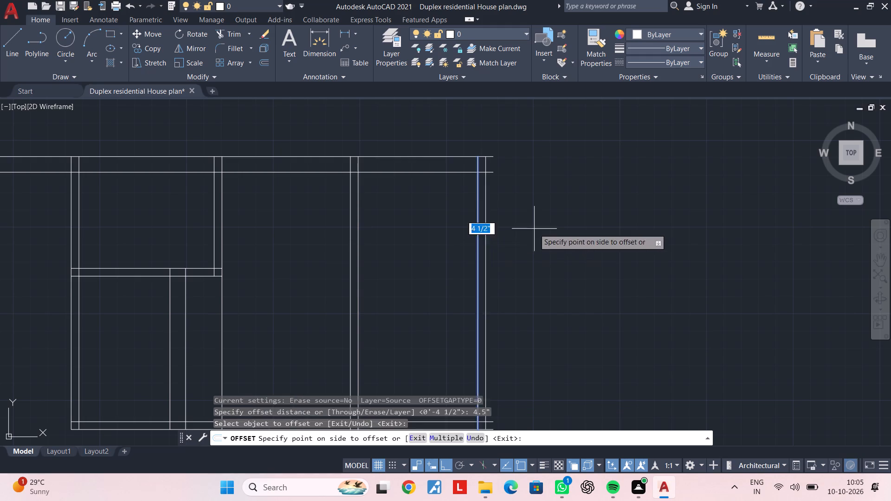
click(534, 229)
key(Escape)
key(Escape)
Trim the ends of the eastern block's north and south wall lines that overhang the new east wall line.
text(TR)
key(space)
scroll(500, 145, up, 2)
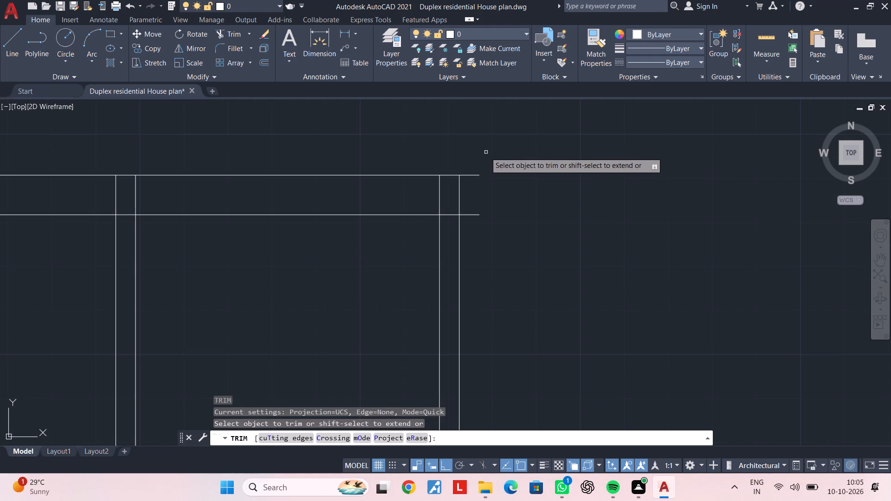
click(477, 159)
click(468, 219)
scroll(480, 227, down, 5)
middle_drag(499, 238, 510, 143)
scroll(520, 200, up, 3)
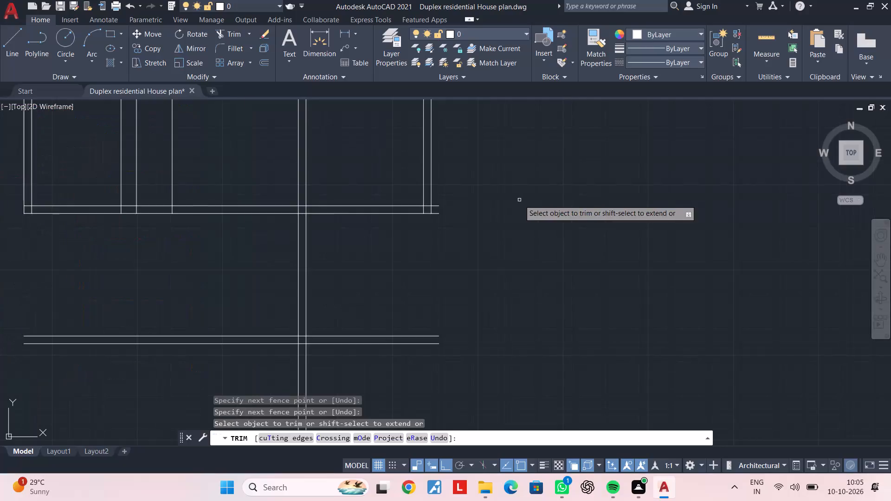
scroll(453, 213, up, 3)
click(391, 227)
click(380, 132)
scroll(406, 202, down, 5)
key(Escape)
middle_drag(411, 203, 527, 202)
key(Escape)
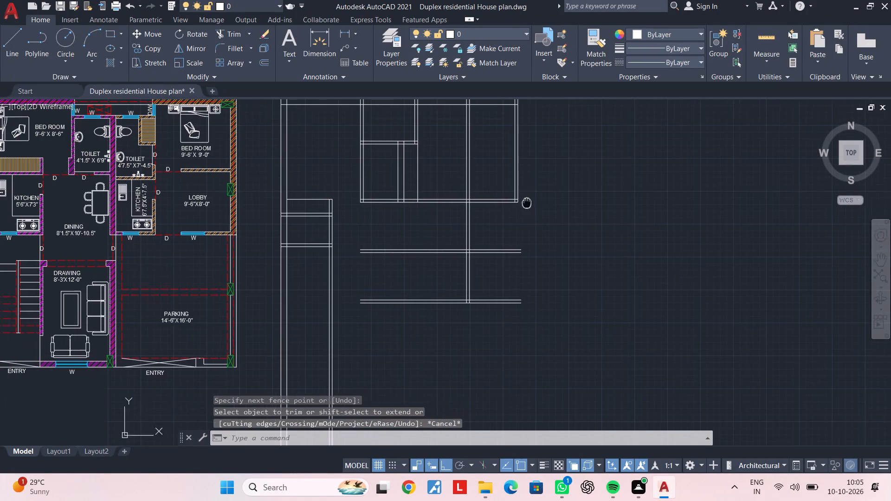
key(Escape)
key(Escape)
key(Escape)
Extend both east wall lines south through the new horizontal partitions to the lowest horizontal line.
key(e)
key(x)
key(space)
click(536, 179)
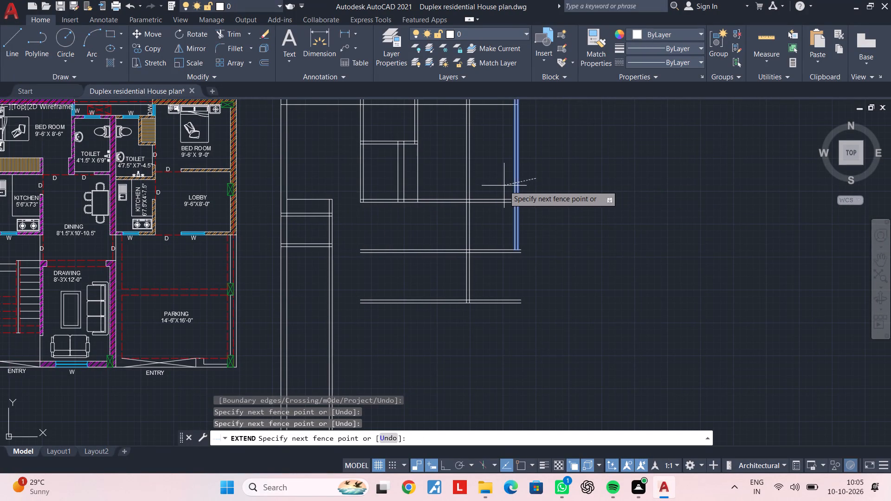
click(504, 186)
click(526, 205)
click(504, 244)
click(556, 239)
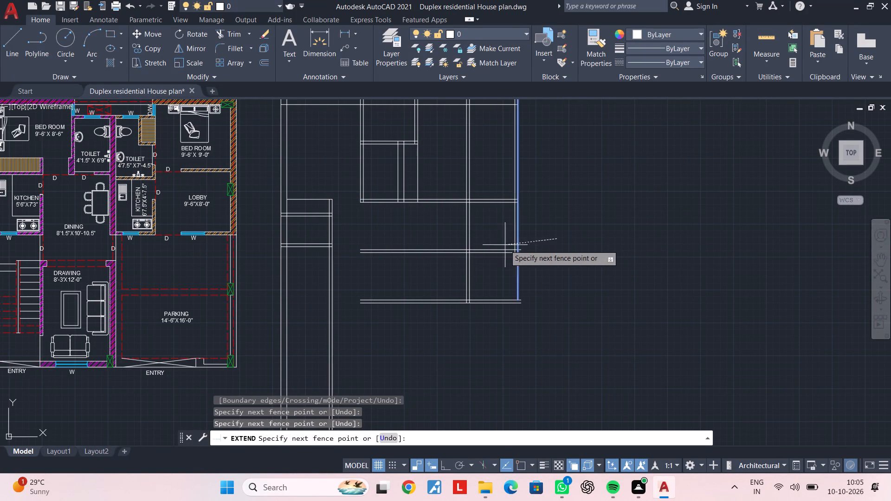
click(502, 245)
click(551, 260)
click(497, 279)
key(Escape)
key(Escape)
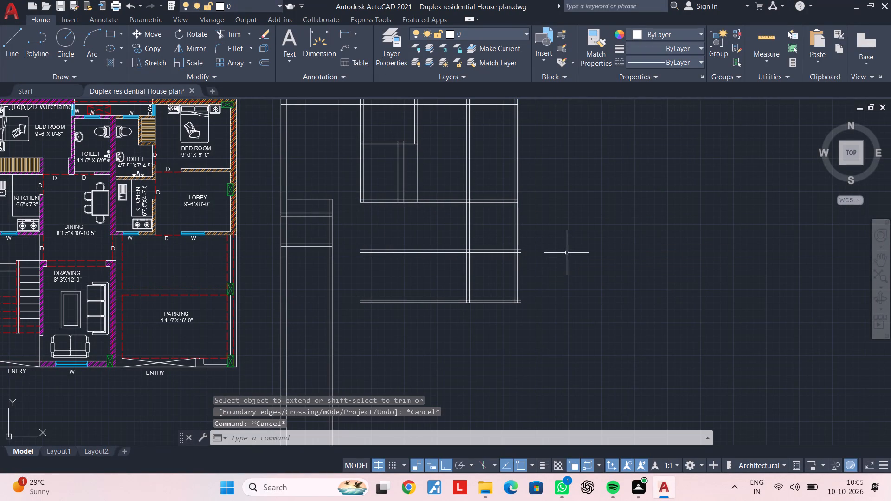
Trim the ends of both horizontal partitions that overhang the outer east wall line of the eastern block.
key(t)
key(r)
key(space)
scroll(519, 236, up, 4)
click(506, 287)
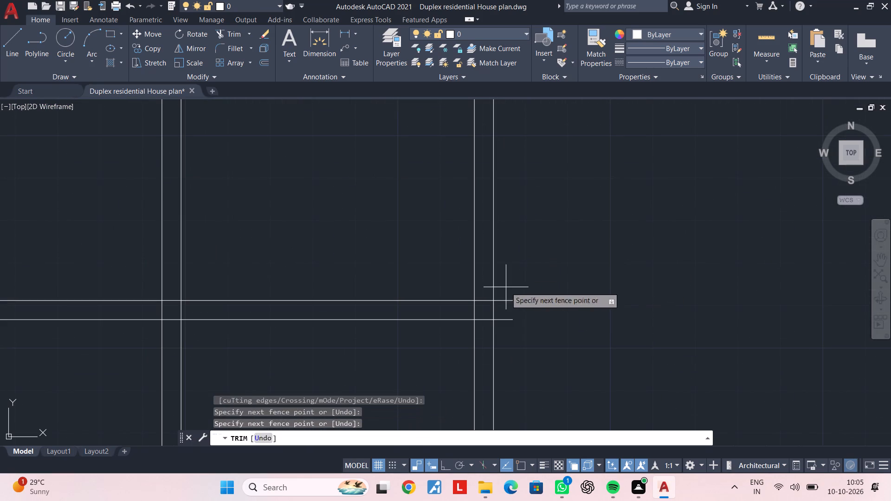
click(505, 326)
scroll(509, 334, down, 2)
middle_drag(509, 327, 515, 157)
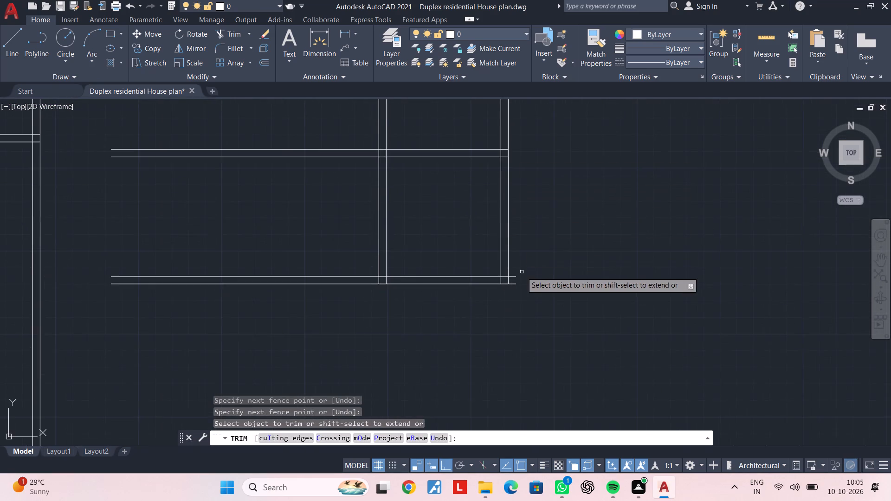
scroll(519, 277, up, 3)
click(489, 244)
click(502, 304)
scroll(479, 288, down, 2)
key(Escape)
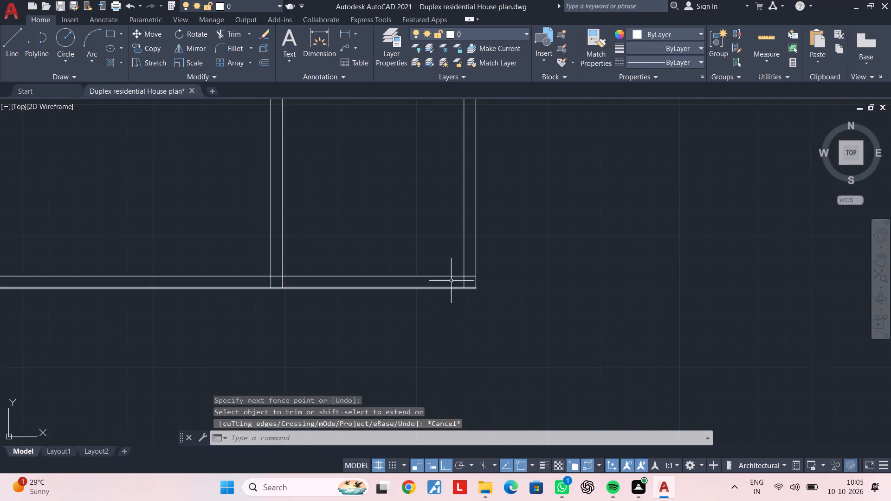
key(Escape)
Trim away the part of the upper horizontal partition lying west of the eastern vertical partition.
middle_drag(406, 264, 477, 264)
key(Escape)
key(Escape)
middle_drag(443, 213, 481, 321)
key(Escape)
scroll(465, 283, down, 2)
middle_drag(475, 283, 540, 276)
key(Escape)
key(Escape)
key(Escape)
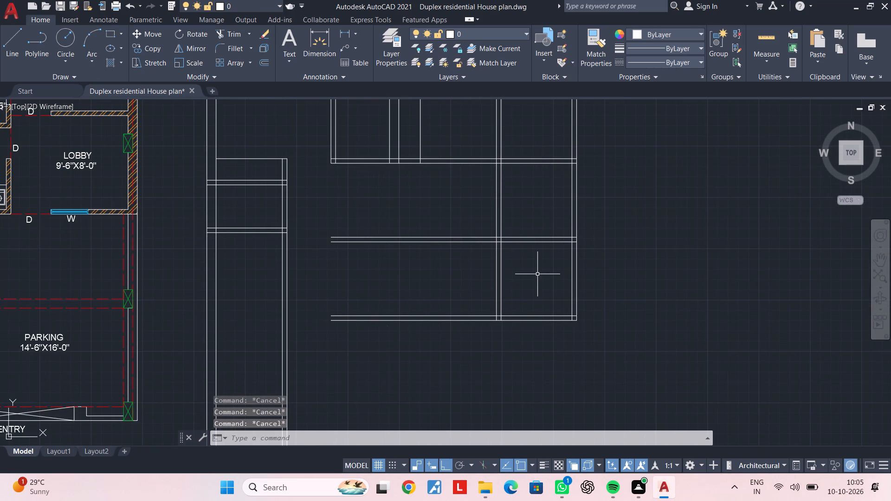
key(Escape)
key(Escape)
key(Escape)
middle_drag(520, 272, 604, 272)
key(Escape)
key(Escape)
key(t)
text(R)
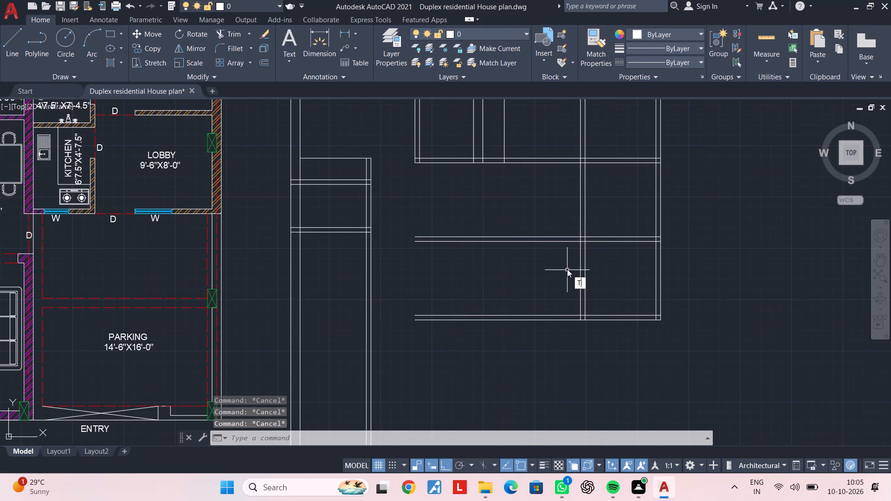
key(space)
click(548, 271)
click(529, 200)
key(Escape)
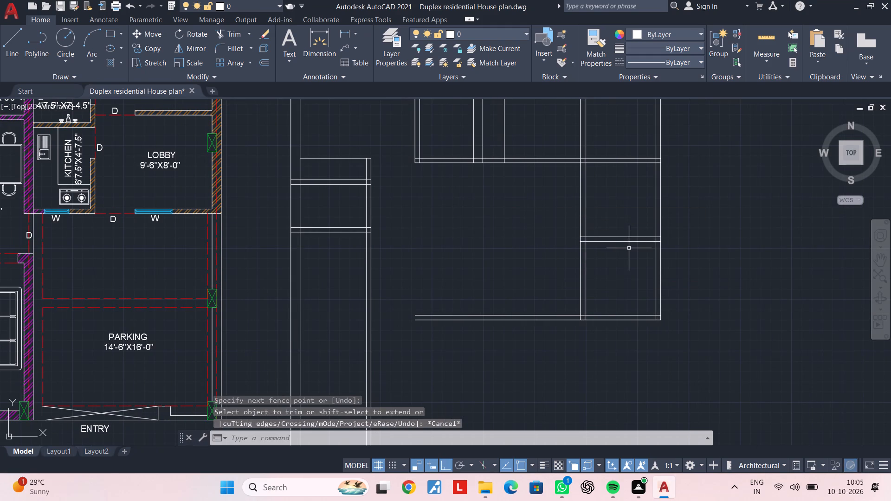
key(Escape)
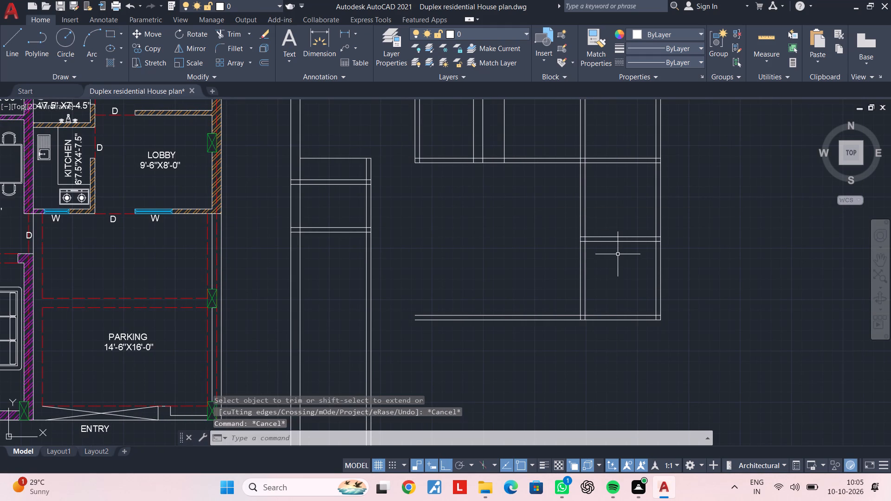
Offset the lowest horizontal wall line of the new plan 12' to the south.
middle_drag(620, 262, 596, 243)
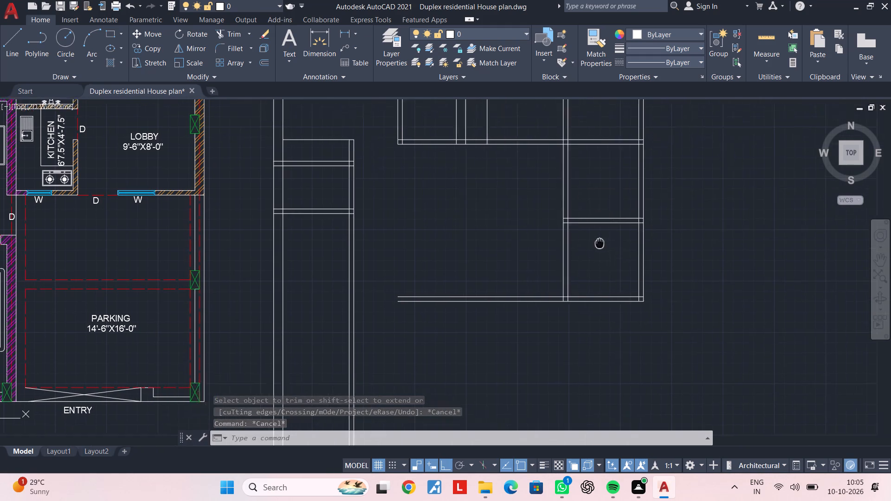
middle_drag(596, 243, 571, 242)
middle_drag(578, 257, 562, 175)
middle_drag(561, 195, 561, 189)
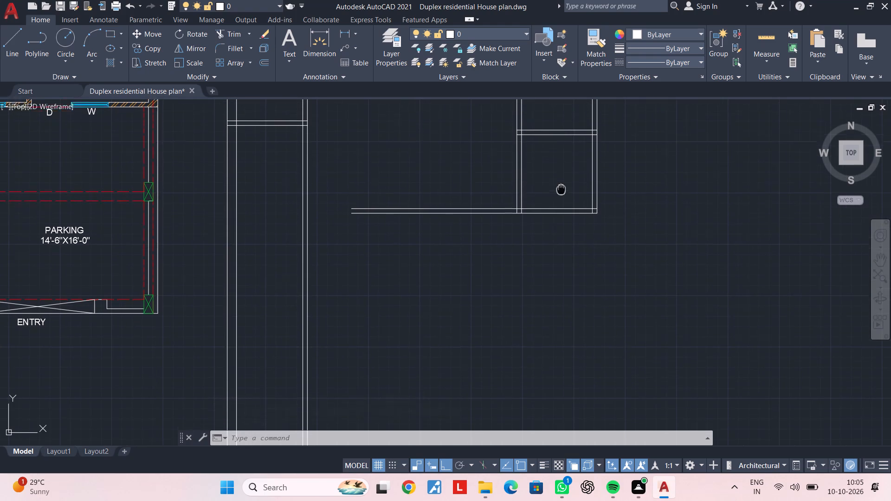
middle_drag(561, 189, 561, 180)
scroll(561, 181, down, 1)
middle_drag(561, 181, 551, 262)
middle_drag(551, 256, 551, 242)
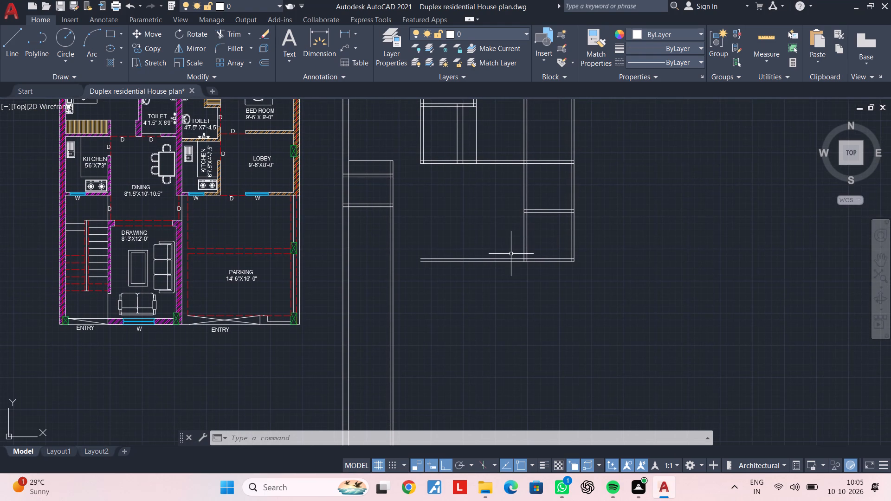
key(Escape)
key(Escape)
key(Escape)
text(OF)
key(space)
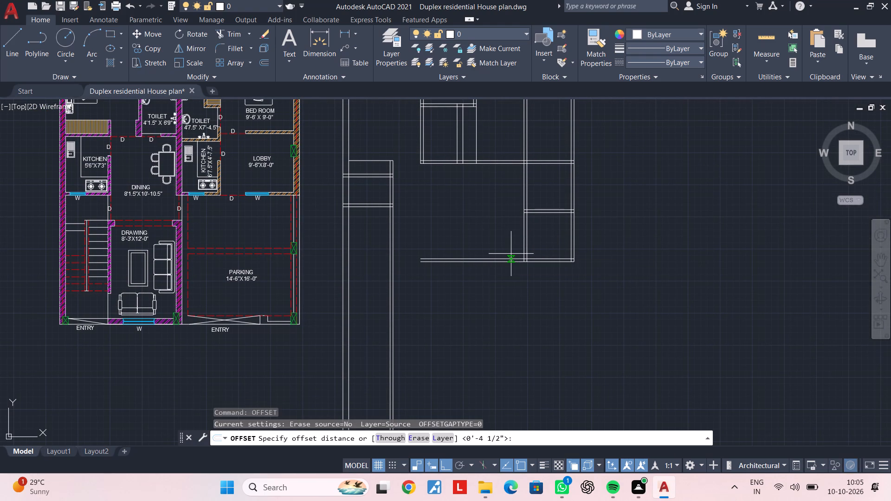
text(12')
key(Return)
scroll(536, 265, up, 1)
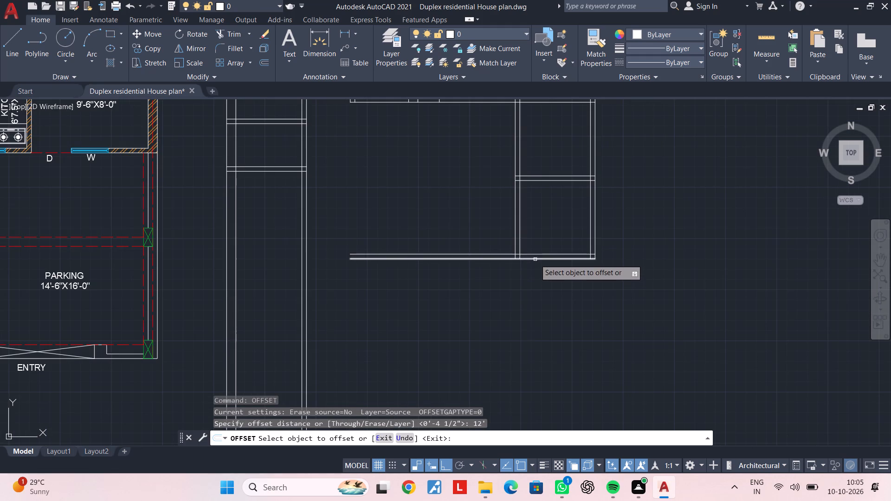
click(535, 259)
scroll(544, 364, down, 2)
middle_drag(544, 360, 538, 323)
click(539, 325)
scroll(537, 339, up, 2)
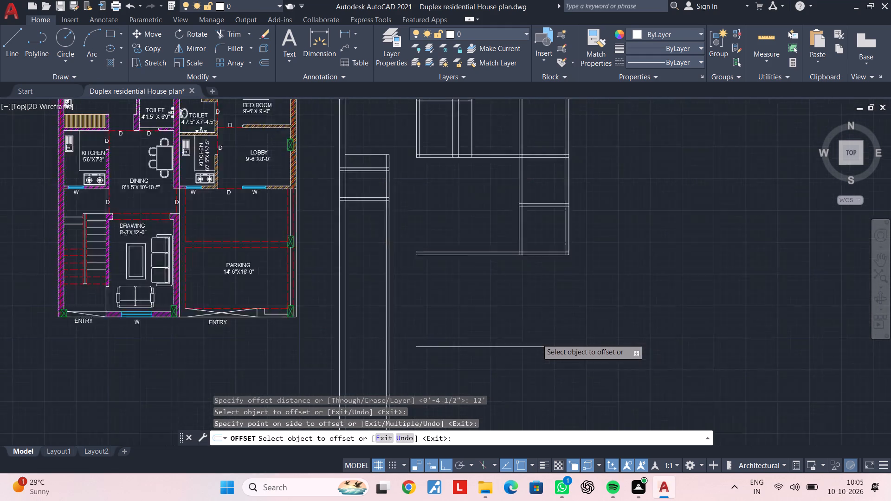
middle_drag(542, 354, 544, 323)
Offset the new southern horizontal line 4.5" to the south to form a partition-thick wall.
key(space)
key(space)
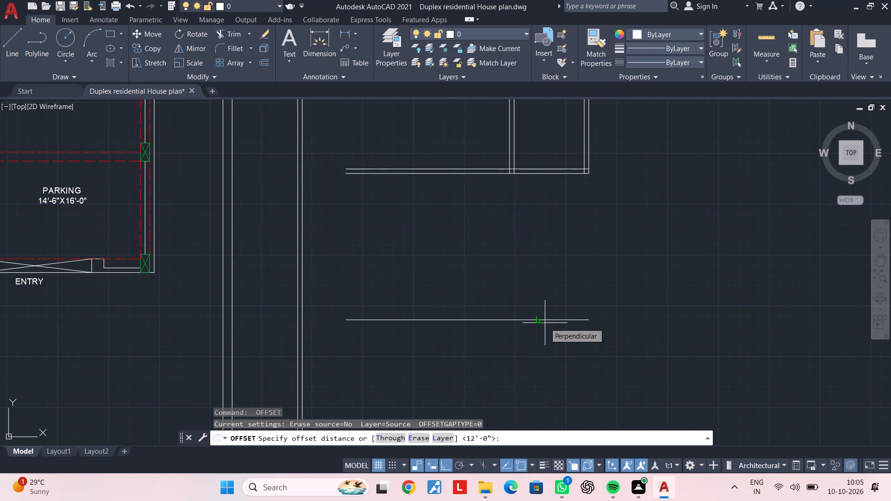
text(4.5")
key(Return)
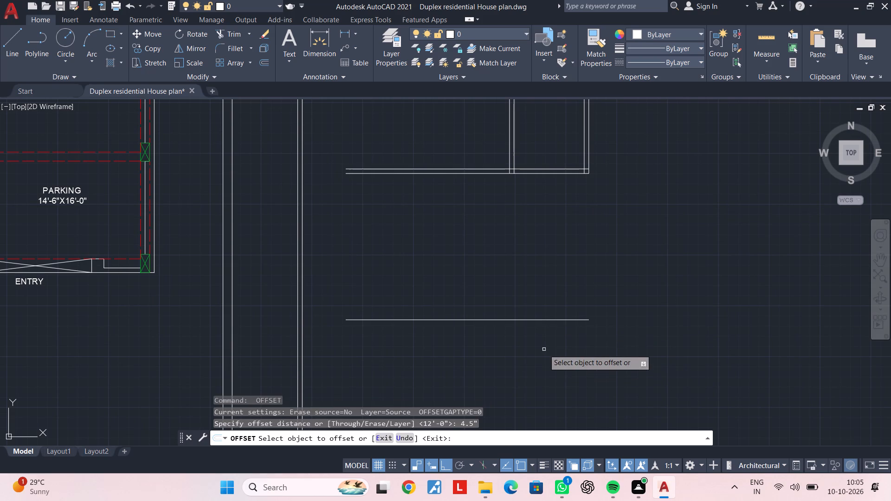
click(543, 319)
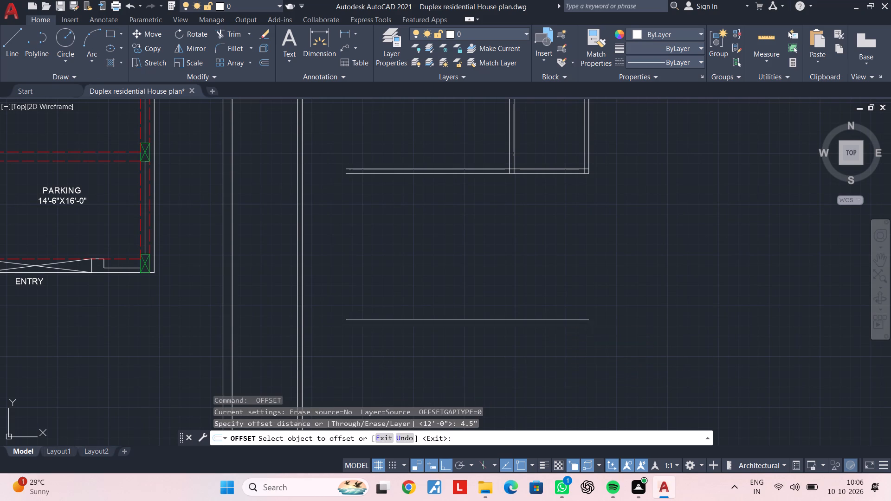
click(563, 383)
key(Escape)
key(Escape)
key(Escape)
Extend both east wall lines south to the outer line of the new southern wall.
key(e)
text(X)
key(space)
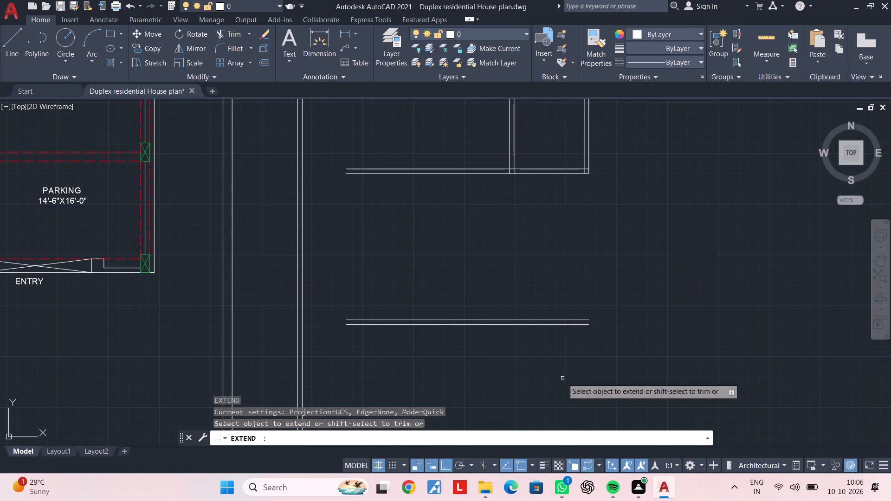
key(Escape)
key(Escape)
click(583, 326)
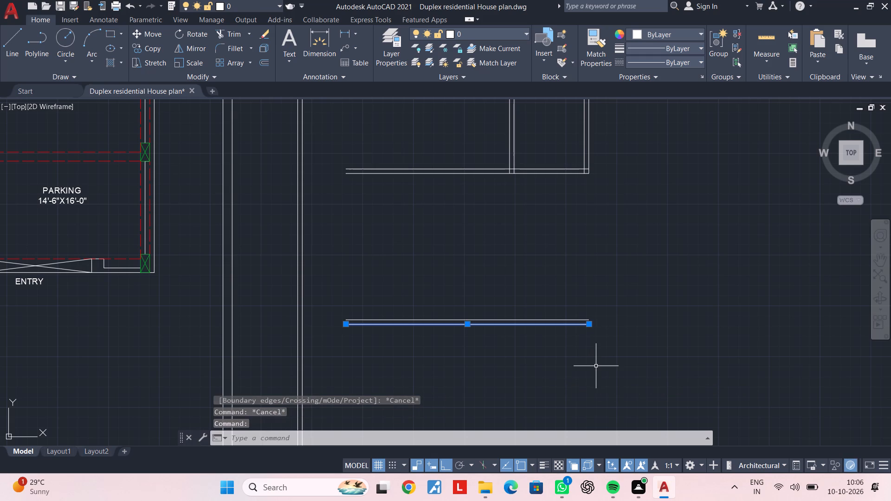
text(EX)
key(space)
click(566, 154)
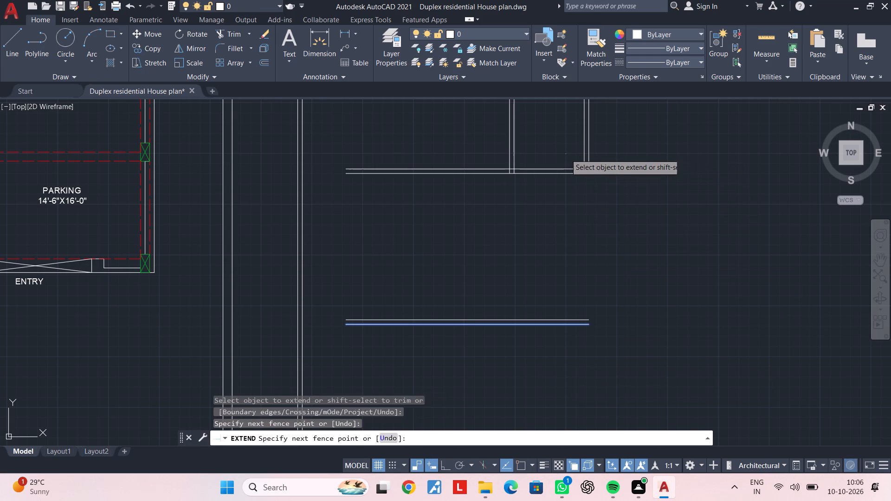
click(700, 148)
key(Escape)
key(Escape)
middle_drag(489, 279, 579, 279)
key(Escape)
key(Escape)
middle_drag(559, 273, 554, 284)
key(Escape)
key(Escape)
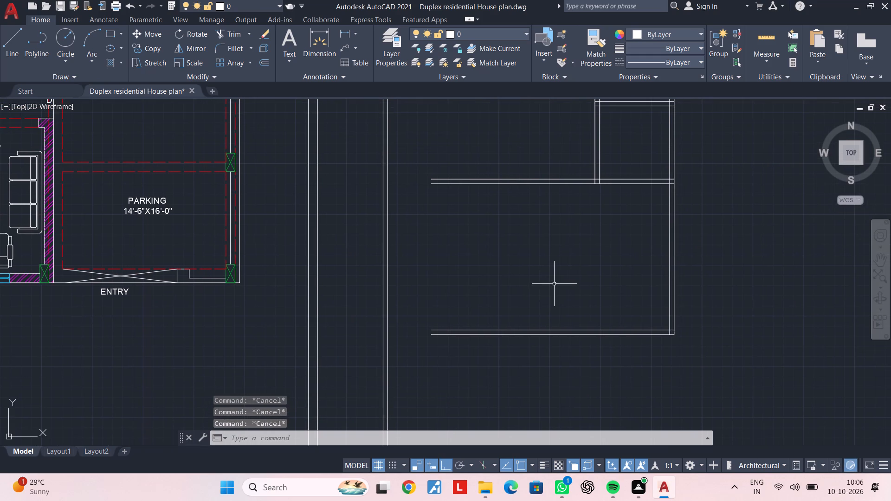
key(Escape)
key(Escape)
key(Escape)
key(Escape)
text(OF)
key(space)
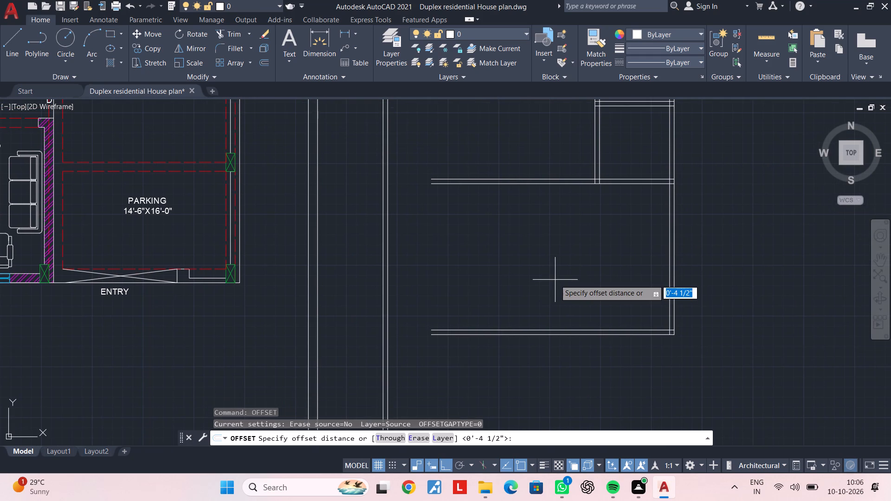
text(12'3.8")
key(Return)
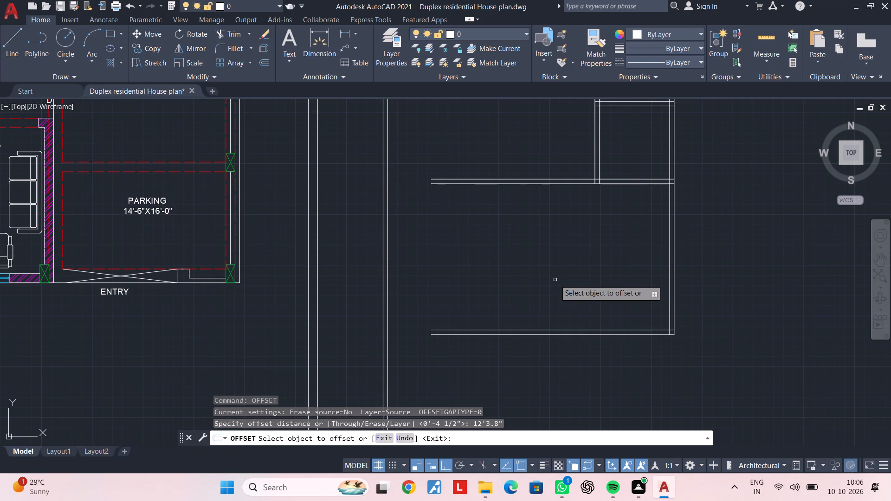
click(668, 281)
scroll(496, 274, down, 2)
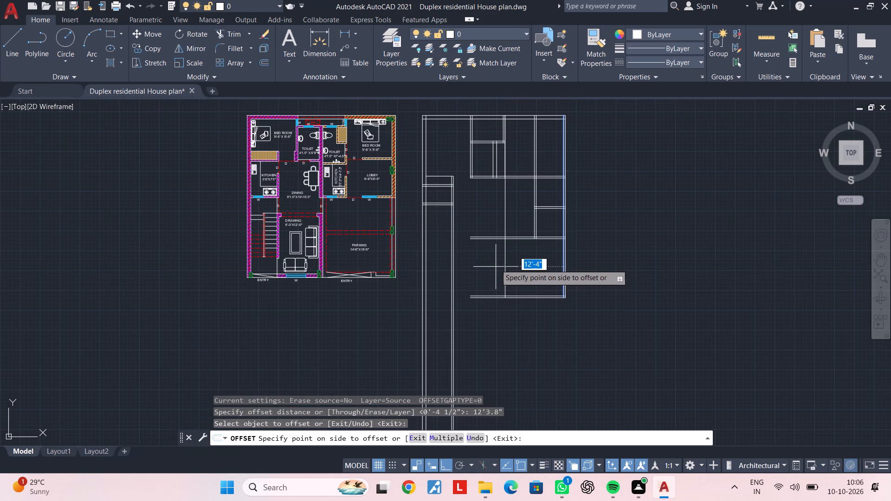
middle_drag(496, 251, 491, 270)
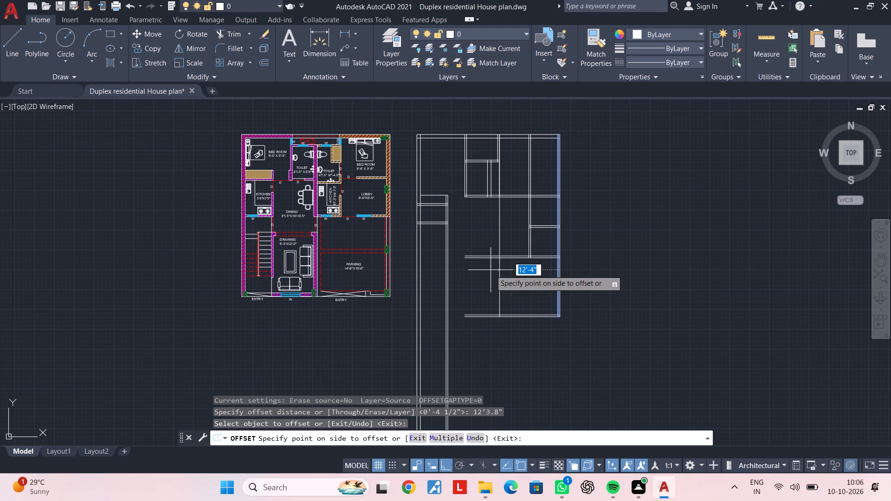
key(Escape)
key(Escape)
Extend the two closely spaced vertical wall lines below the small north room south to the lower line of the next horizontal partition.
scroll(494, 154, up, 3)
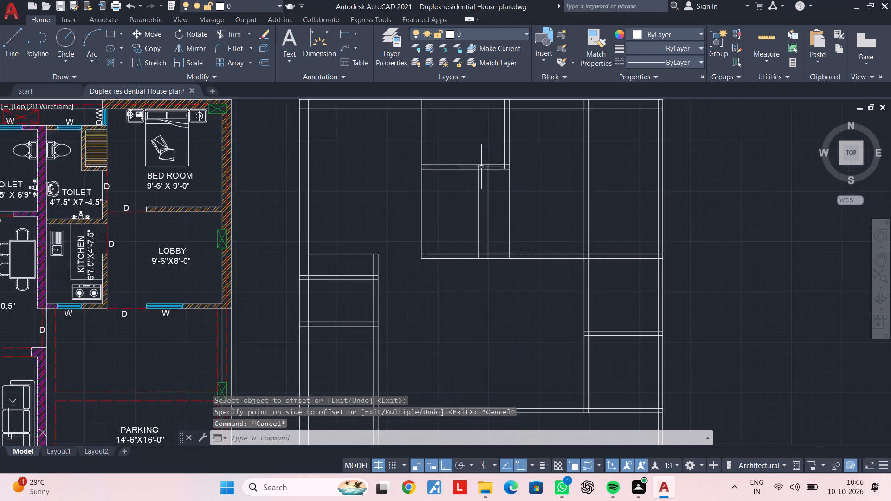
scroll(506, 160, up, 2)
middle_drag(540, 183, 486, 209)
scroll(484, 215, down, 2)
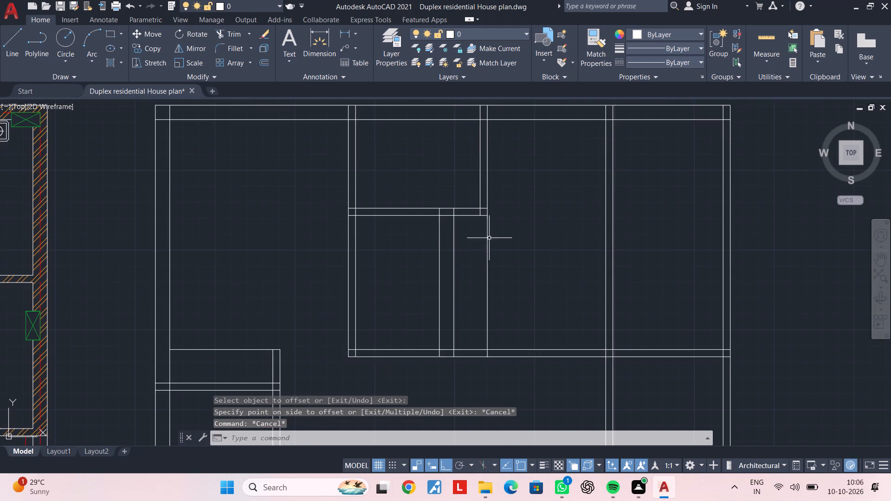
middle_drag(489, 244, 488, 280)
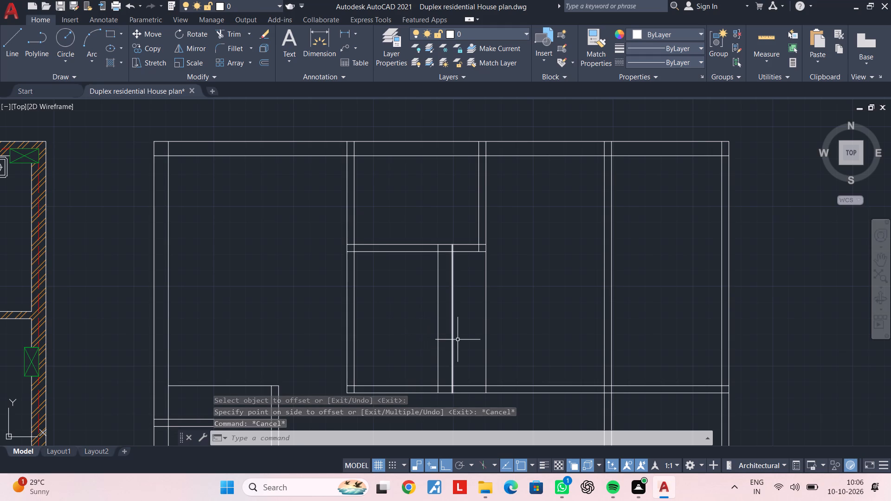
middle_drag(457, 321, 473, 186)
scroll(473, 237, down, 2)
text(EX)
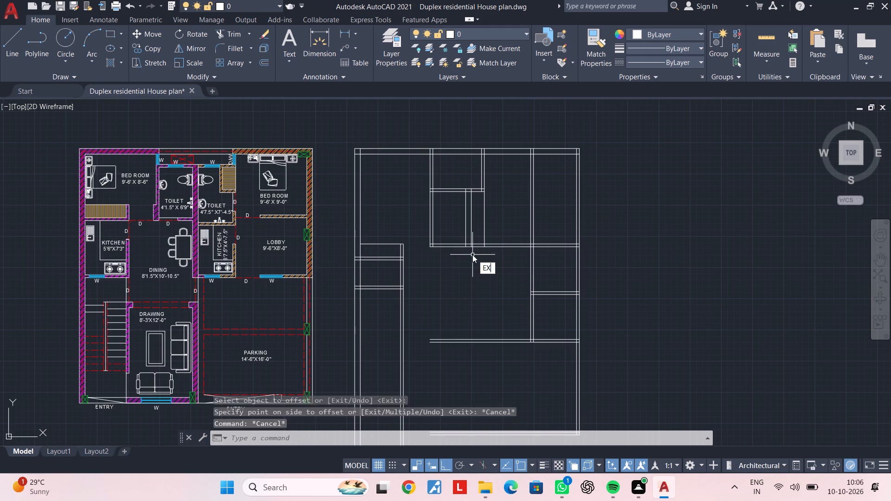
key(space)
scroll(471, 233, up, 2)
click(473, 233)
click(442, 238)
scroll(442, 246, down, 1)
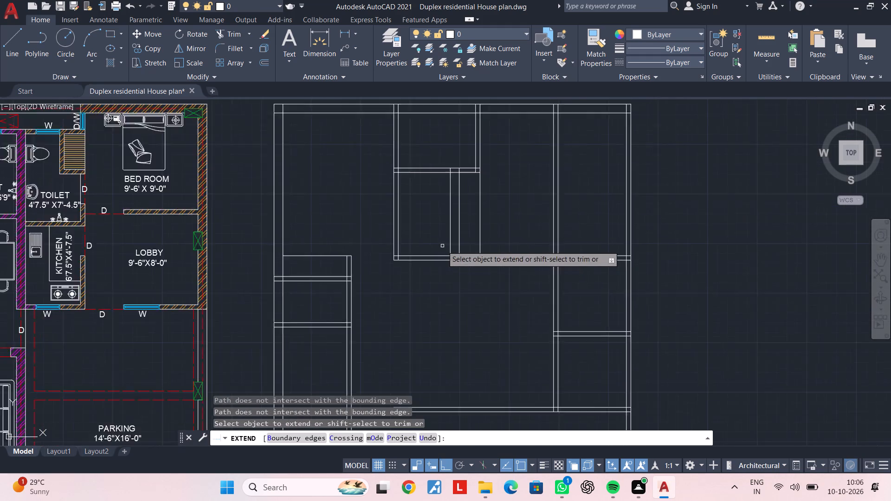
scroll(442, 246, down, 1)
click(461, 237)
click(443, 237)
click(462, 315)
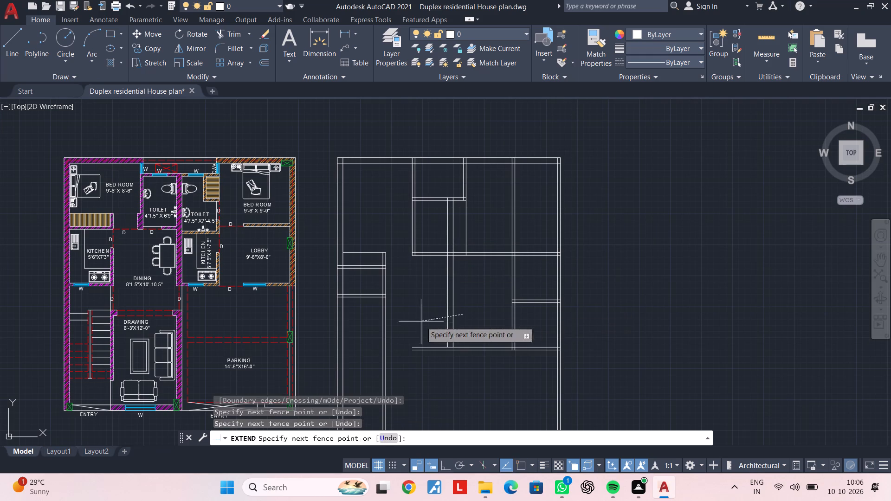
click(421, 321)
key(Escape)
key(Escape)
middle_drag(435, 318, 465, 287)
key(Escape)
key(Escape)
key(Escape)
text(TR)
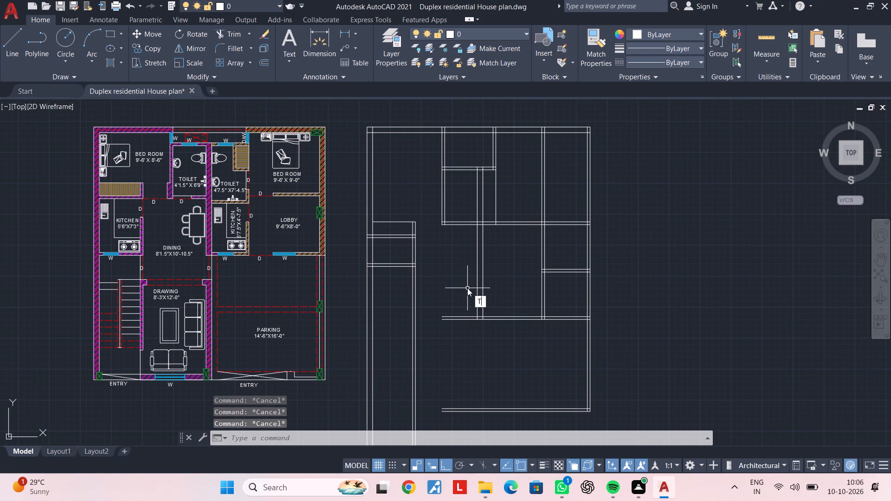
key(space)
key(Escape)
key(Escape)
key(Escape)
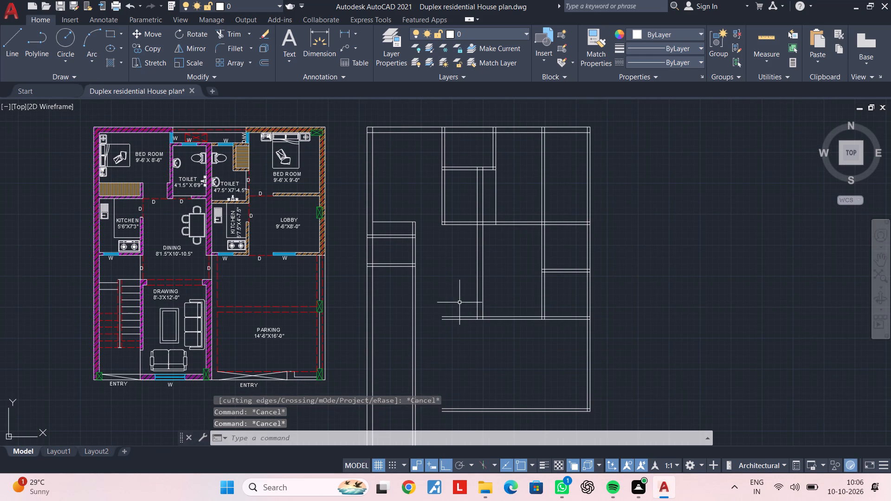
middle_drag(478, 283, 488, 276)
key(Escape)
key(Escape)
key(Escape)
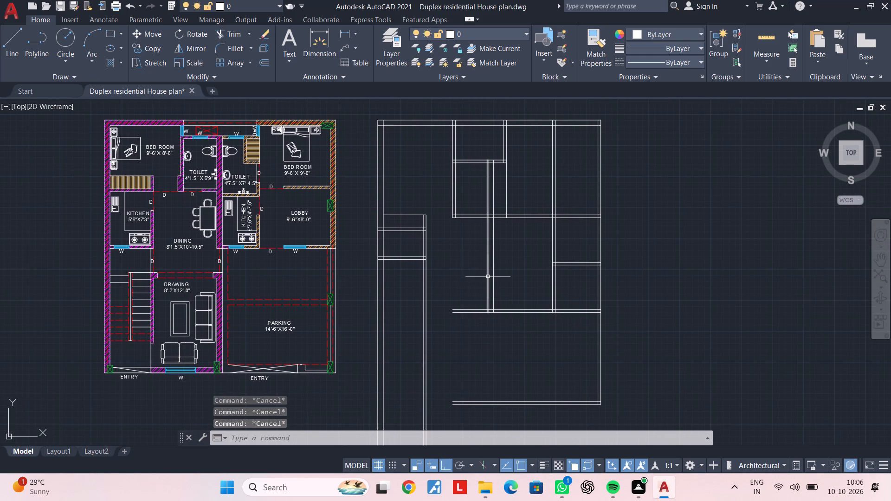
Extend the two closely spaced vertical wall lines south from the horizontal partition to the outer line of the southernmost wall.
scroll(492, 276, up, 2)
middle_drag(511, 278, 481, 282)
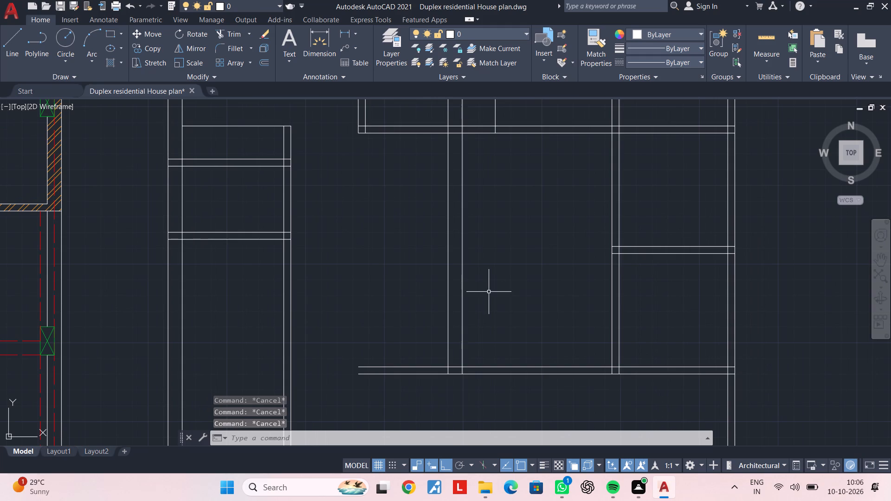
middle_drag(489, 292, 495, 182)
scroll(492, 260, down, 2)
middle_click(492, 263)
text(EX)
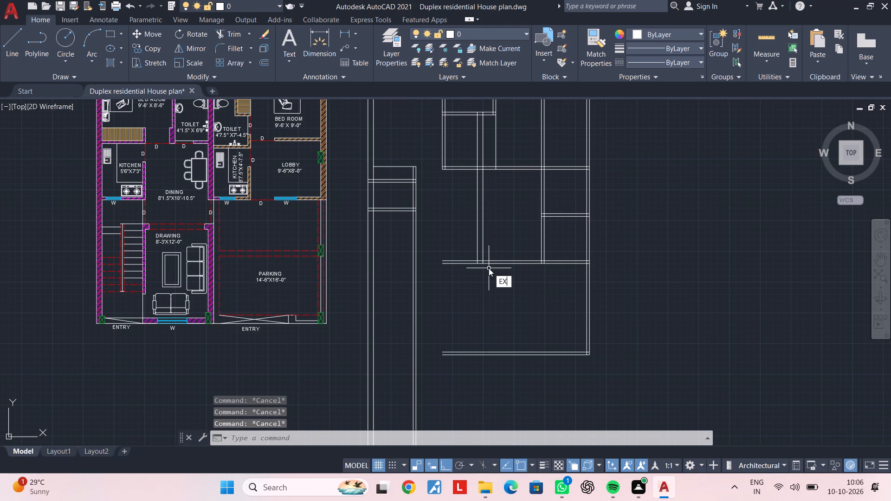
key(space)
click(497, 239)
click(459, 244)
click(505, 292)
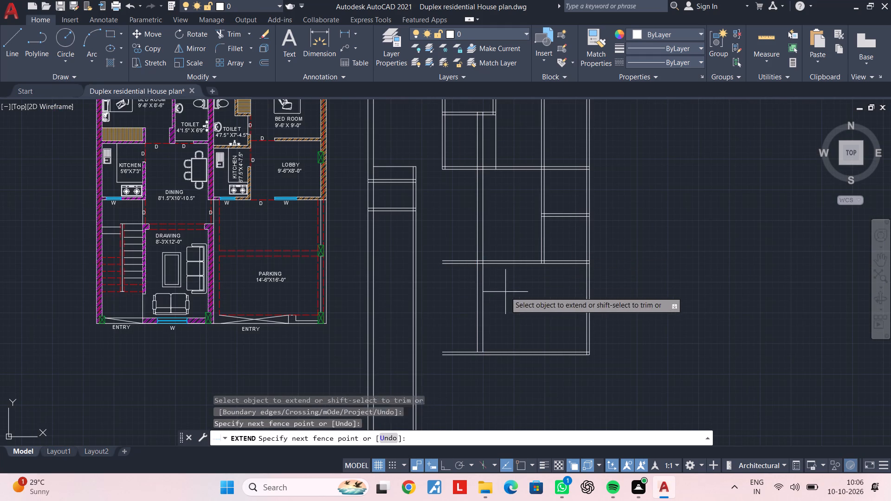
click(456, 307)
key(Escape)
key(Escape)
Trim the two closely spaced vertical lines between the two long horizontal partitions, leaving that middle room open.
key(t)
key(r)
key(space)
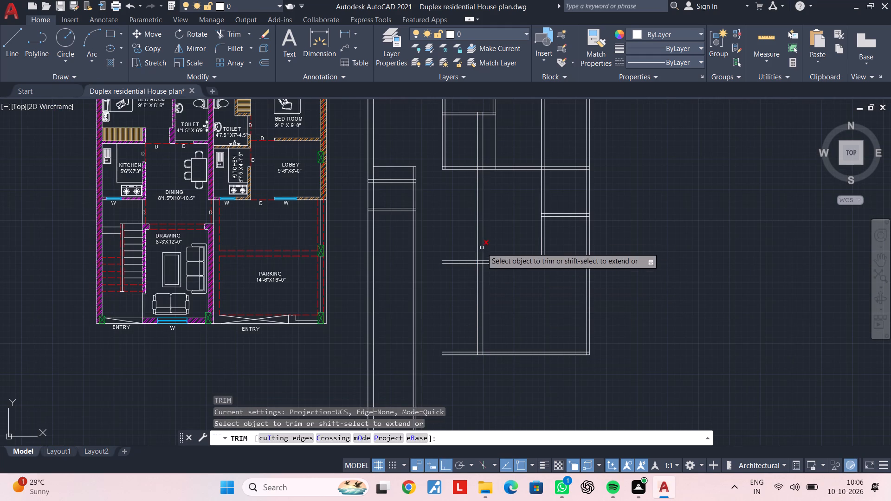
click(494, 231)
click(459, 231)
key(Escape)
key(Escape)
Measure the clear width of the southeast room between the 9" vertical wall and the east wall.
middle_drag(509, 279, 503, 311)
scroll(503, 322, down, 1)
middle_drag(503, 322, 514, 299)
scroll(514, 298, up, 2)
middle_drag(493, 315, 514, 290)
key(Escape)
key(Escape)
key(Escape)
key(Escape)
key(Escape)
key(Escape)
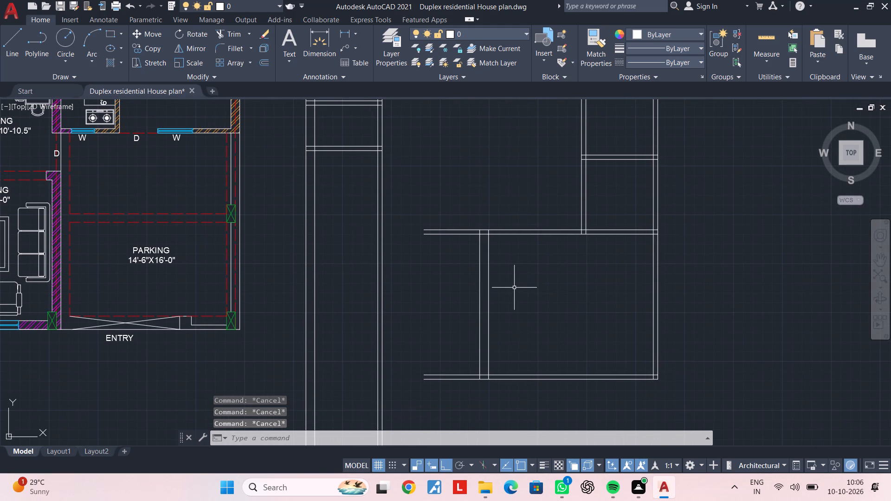
key(Escape)
key(Escape)
key(Escape)
key(Escape)
middle_drag(512, 305, 507, 279)
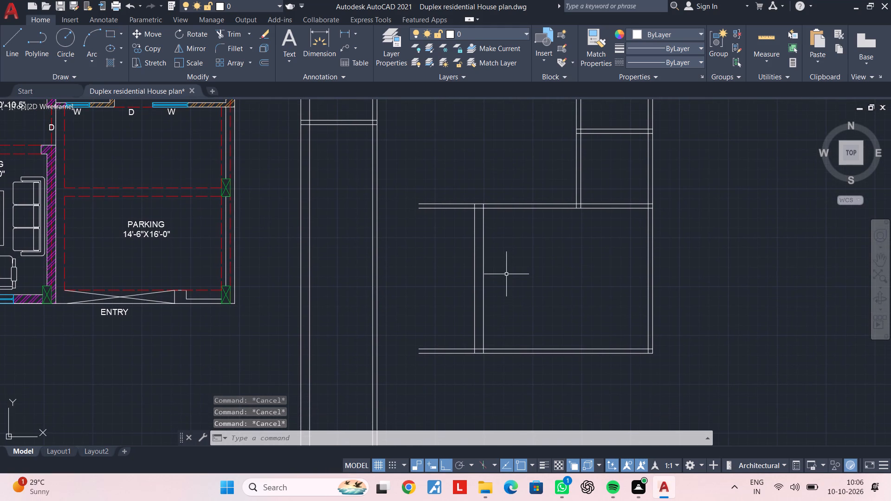
middle_drag(529, 285, 459, 280)
click(345, 33)
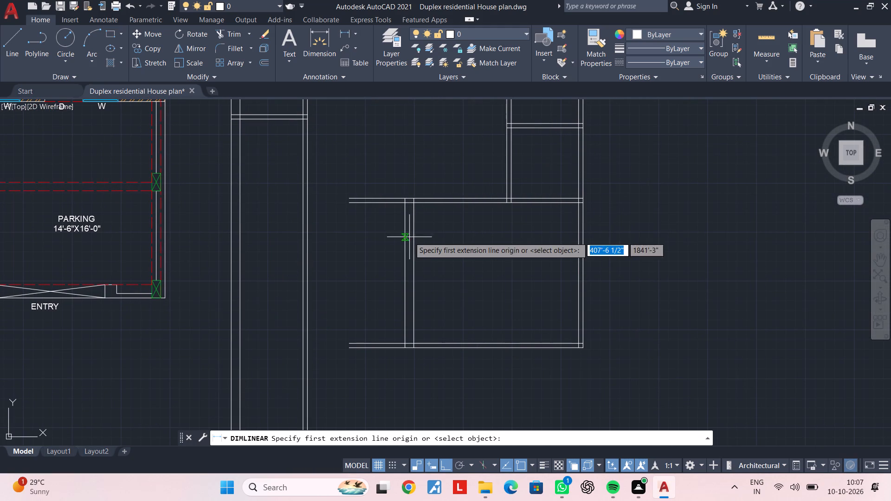
click(414, 250)
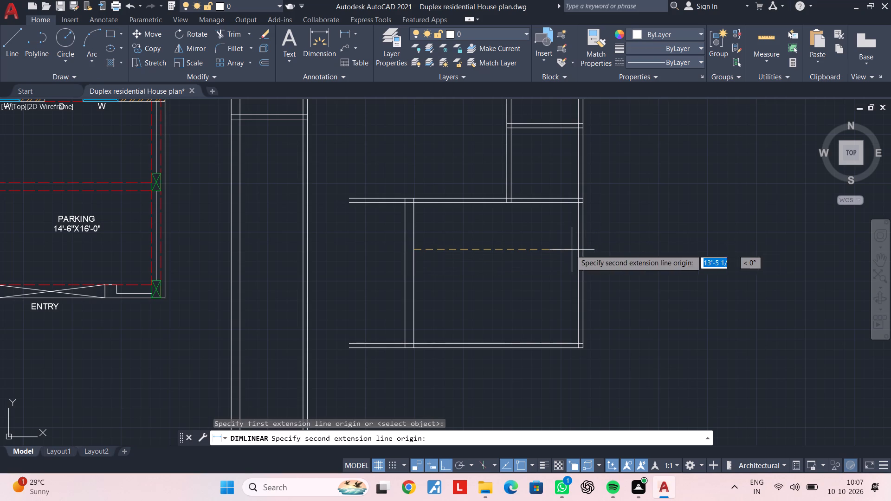
click(577, 250)
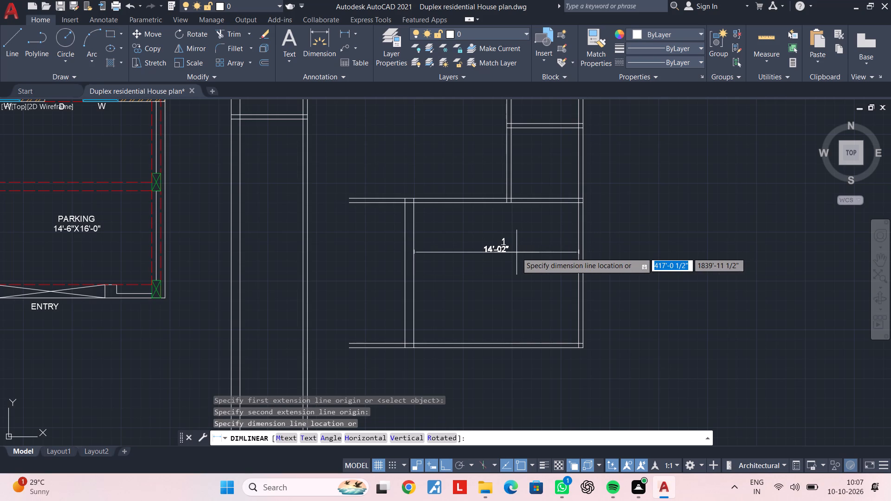
key(Escape)
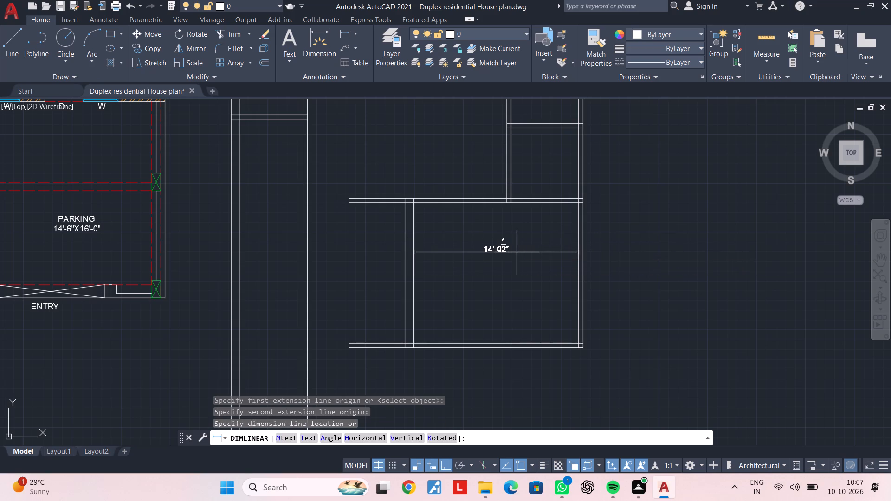
key(Escape)
key(Escape)
key(Escape)
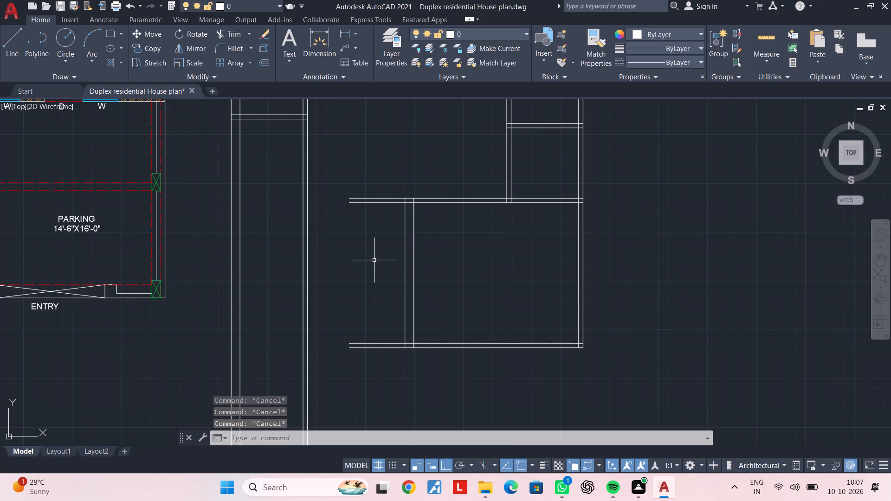
Measure the clear width between the long western double wall and the southeast room's vertical wall.
middle_drag(375, 259, 374, 277)
scroll(374, 276, up, 1)
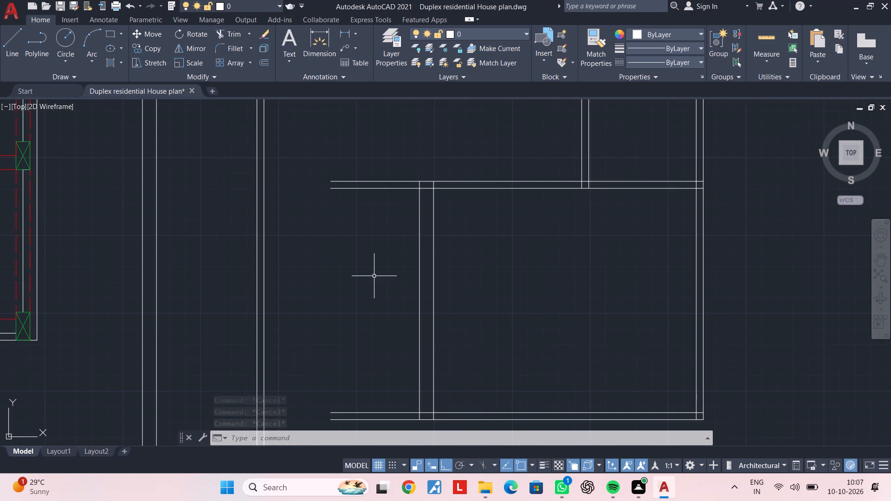
click(342, 32)
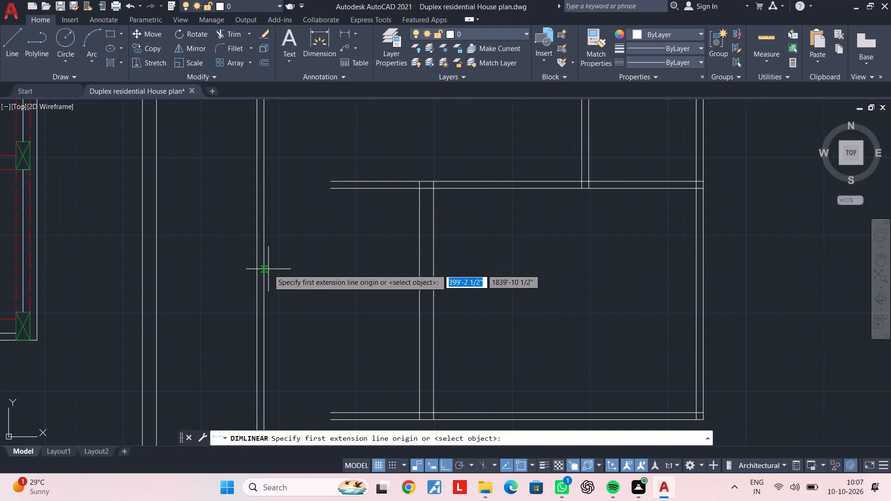
click(263, 270)
click(420, 271)
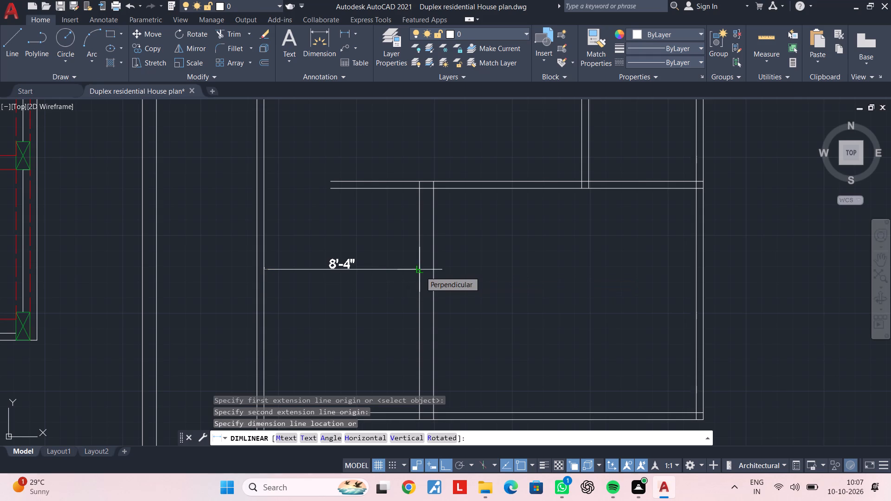
key(Escape)
key(Escape)
key(Escape)
key(Escape)
key(Escape)
scroll(391, 267, down, 1)
Extend both lines of the horizontal partition above the southeast room west to the long double vertical wall.
key(e)
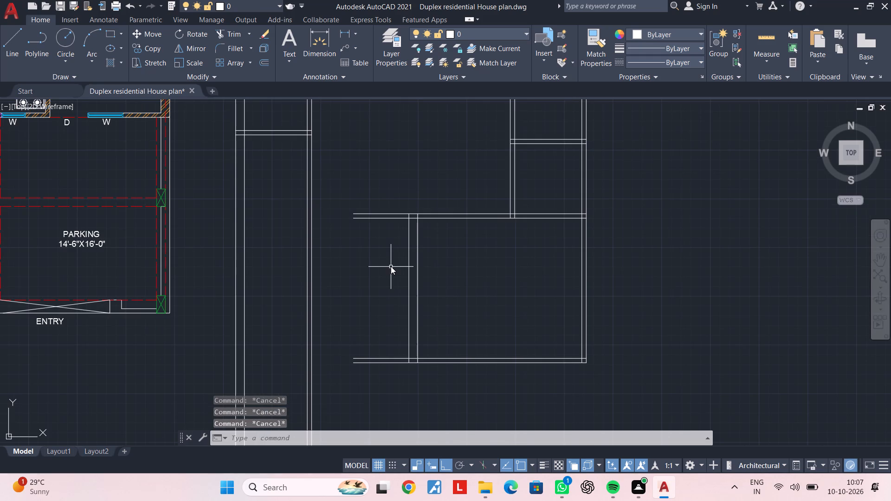
key(x)
key(space)
click(368, 258)
click(365, 205)
middle_drag(365, 295, 373, 251)
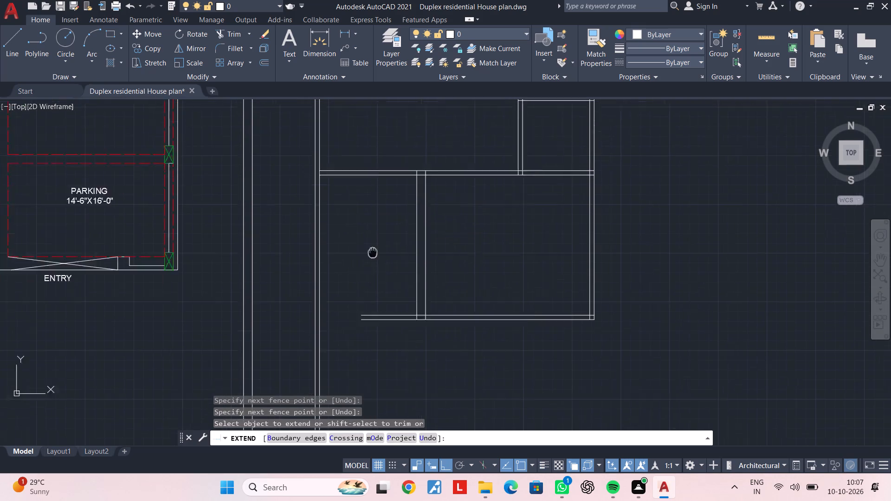
middle_drag(373, 251, 376, 194)
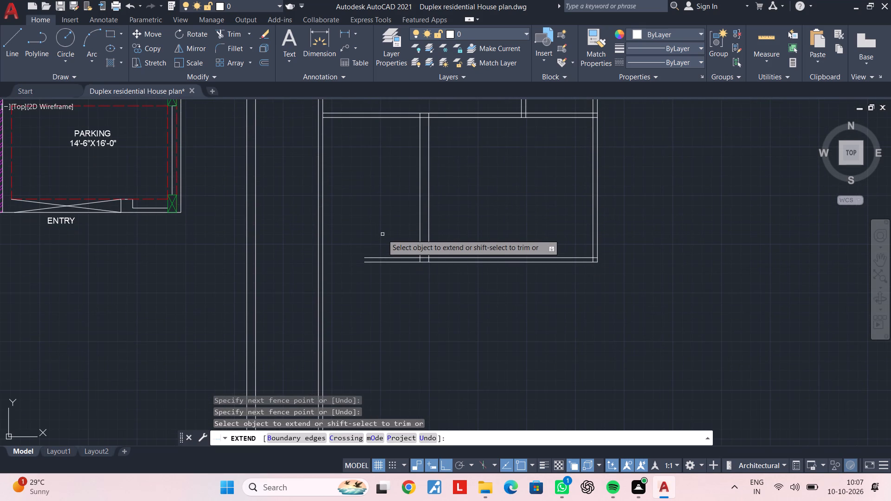
scroll(382, 231, down, 1)
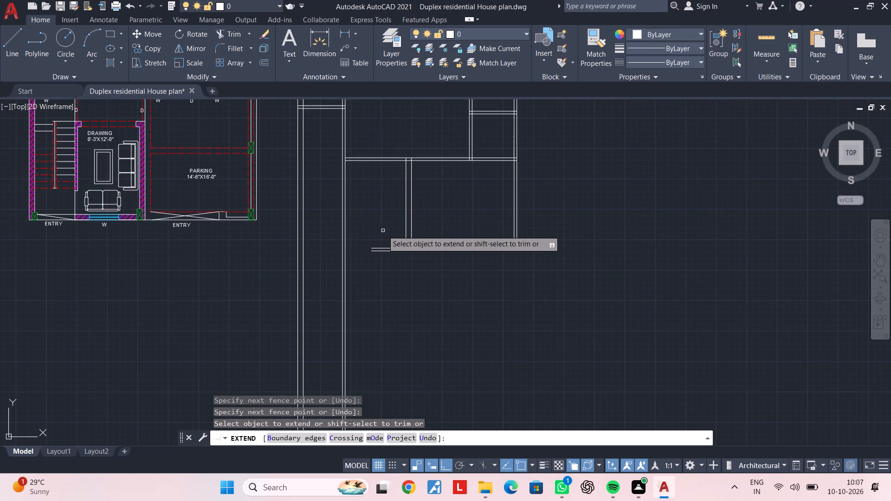
key(Escape)
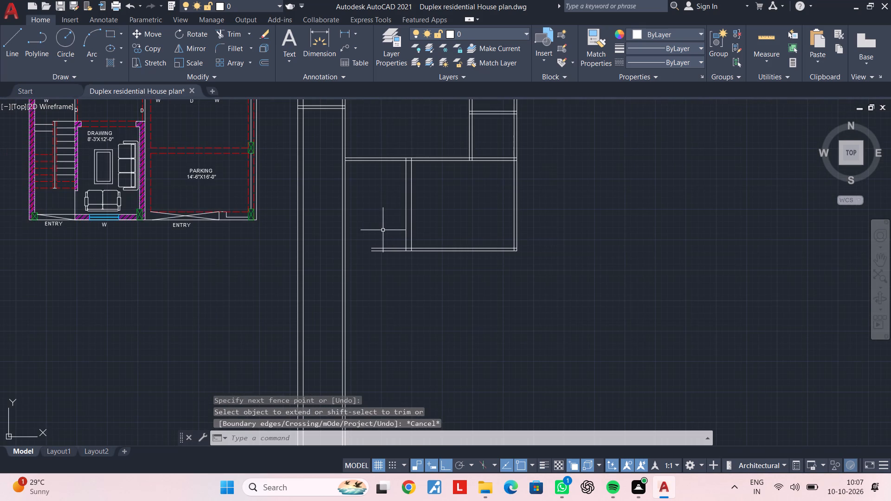
key(Escape)
Offset the lower line of the extended horizontal partition 8'6" to the south.
middle_drag(380, 217, 362, 261)
key(Escape)
key(Escape)
key(Escape)
key(Escape)
key(Escape)
key(Escape)
key(Escape)
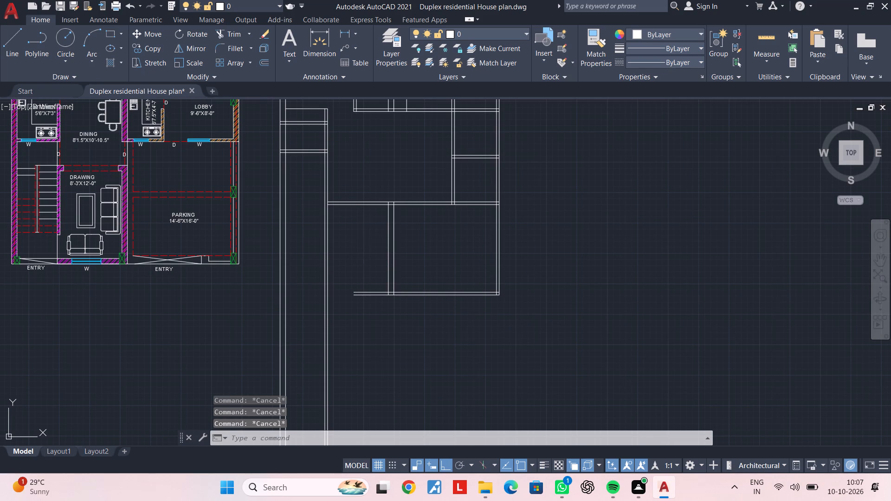
key(Escape)
text(OF)
key(space)
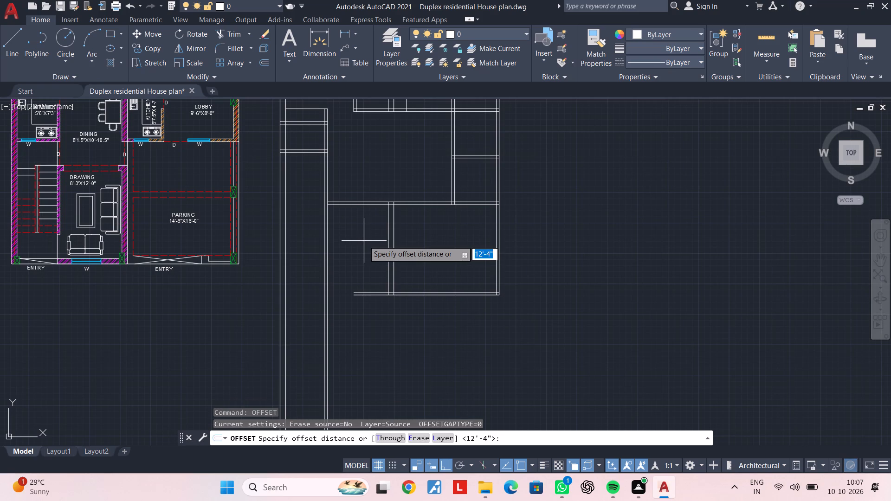
text(8'6")
key(Return)
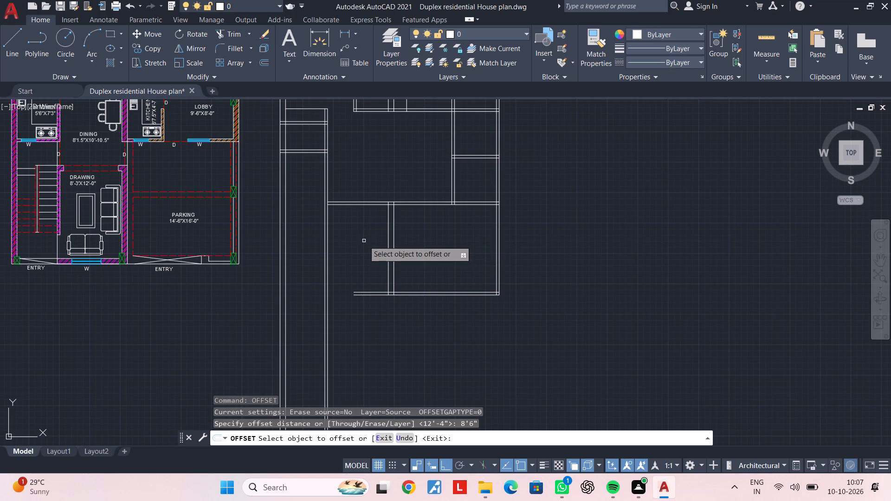
scroll(363, 208, up, 1)
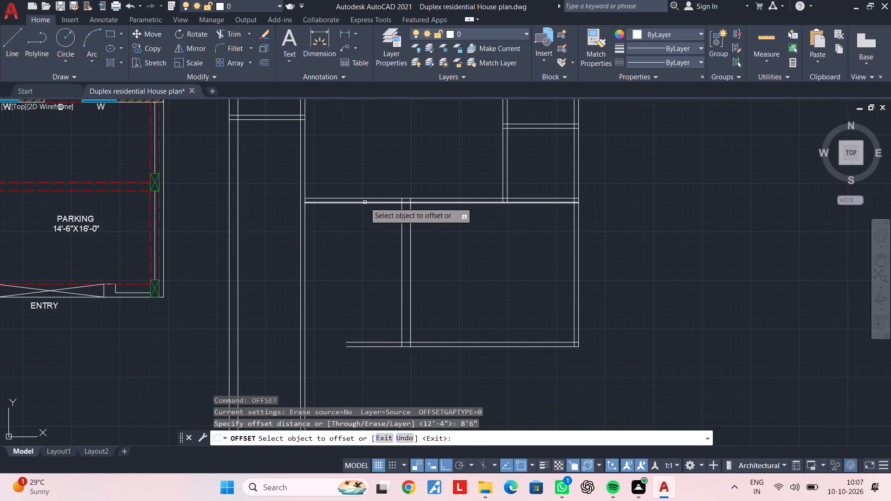
click(365, 202)
click(361, 277)
key(Escape)
key(Escape)
Trim the new offset line where it crosses the southeast room and delete its leftover piece inside the east wall.
key(t)
key(r)
key(space)
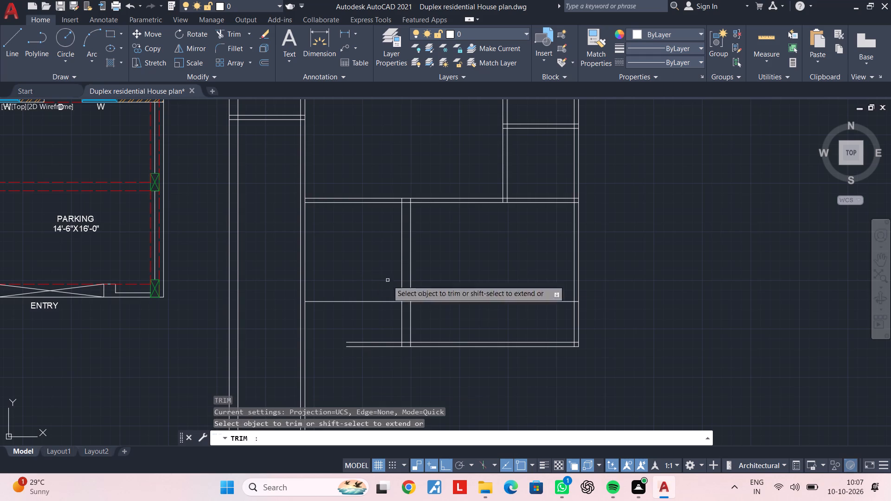
click(465, 319)
click(456, 276)
key(Escape)
key(Escape)
click(522, 278)
click(673, 335)
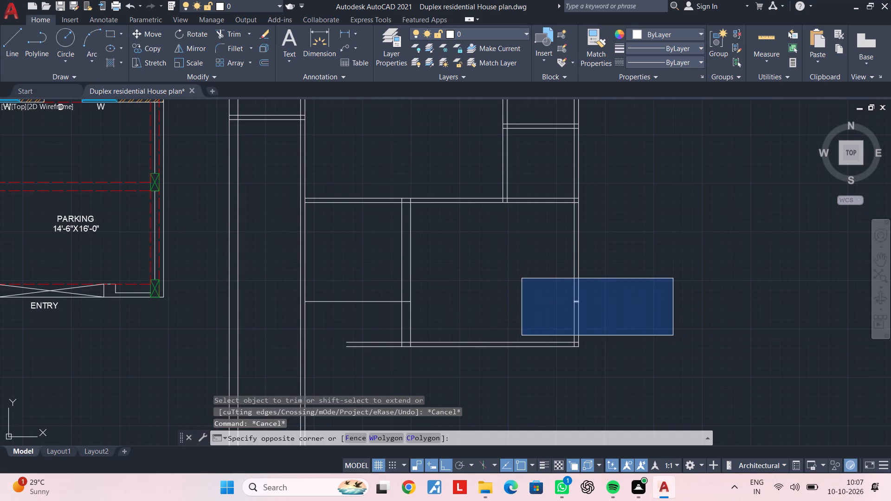
key(Delete)
key(Escape)
key(Escape)
Trim the two southernmost wall lines where they overhang west of the southeast room's vertical wall.
text(TR)
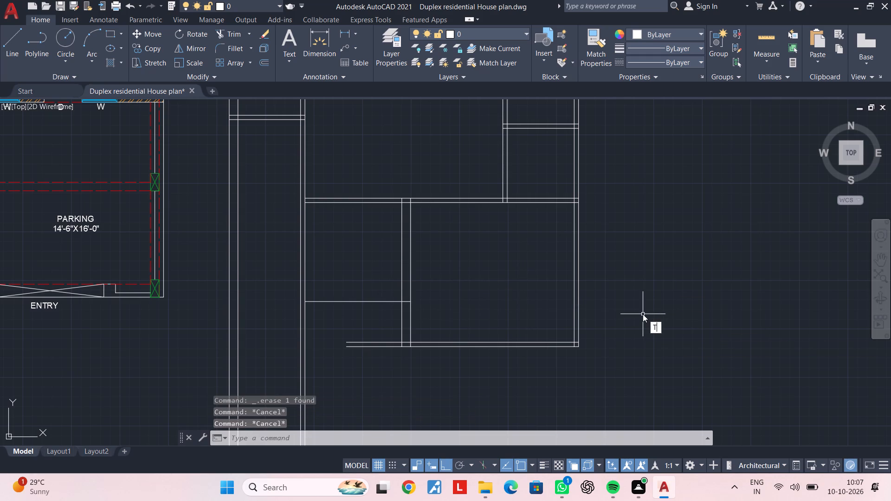
key(space)
click(379, 372)
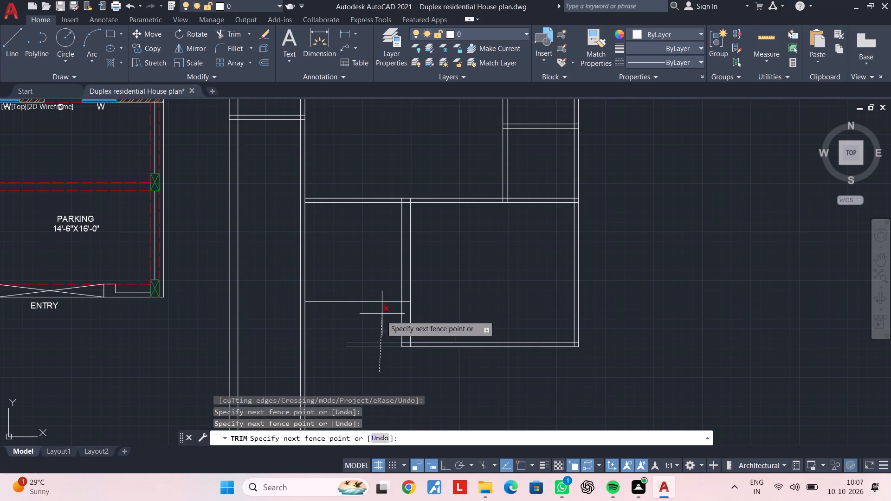
click(380, 317)
key(Escape)
key(Escape)
key(Escape)
Offset the southern horizontal line of the room west of the southeast room 9" to the south to form a wall.
scroll(366, 322, up, 1)
middle_drag(366, 322, 406, 317)
key(Escape)
key(Escape)
key(Escape)
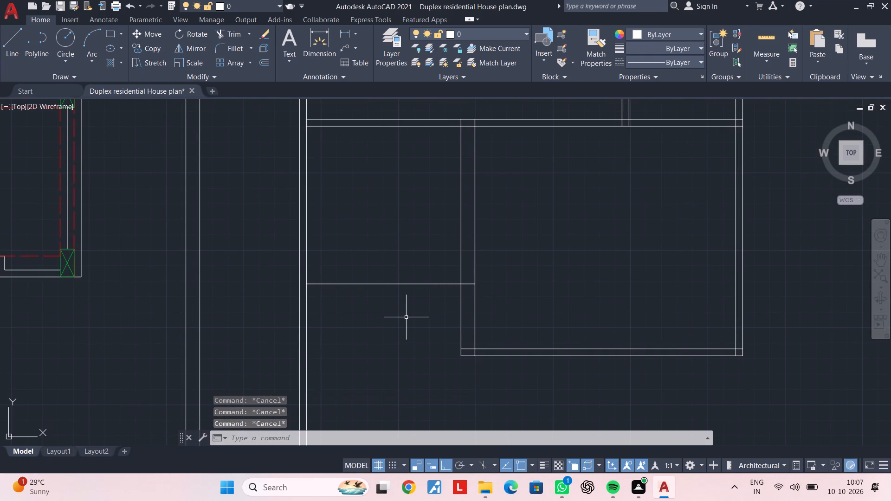
key(Escape)
key(Escape)
key(Escape)
scroll(404, 309, up, 1)
middle_drag(412, 300, 413, 312)
key(Escape)
key(Escape)
key(Escape)
text(OF 9")
key(Return)
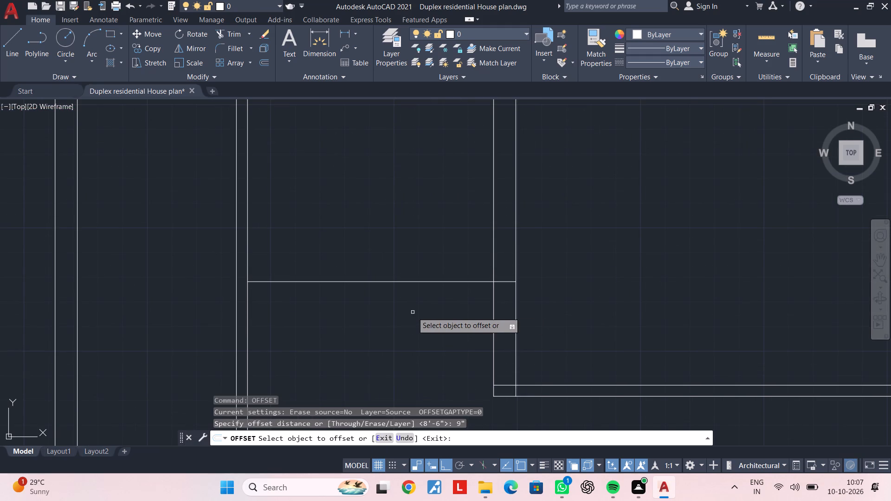
click(420, 280)
click(420, 314)
key(Escape)
scroll(420, 314, down, 4)
middle_drag(420, 314, 430, 304)
key(Escape)
key(Escape)
key(Escape)
key(Escape)
key(Escape)
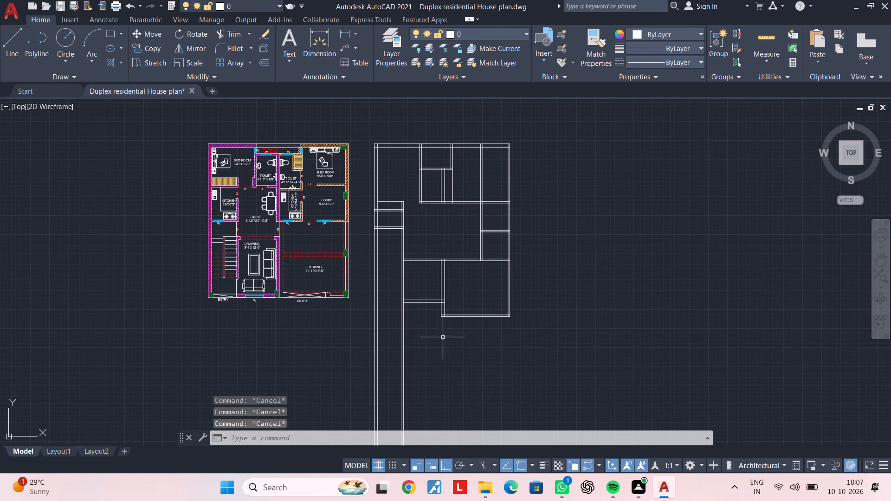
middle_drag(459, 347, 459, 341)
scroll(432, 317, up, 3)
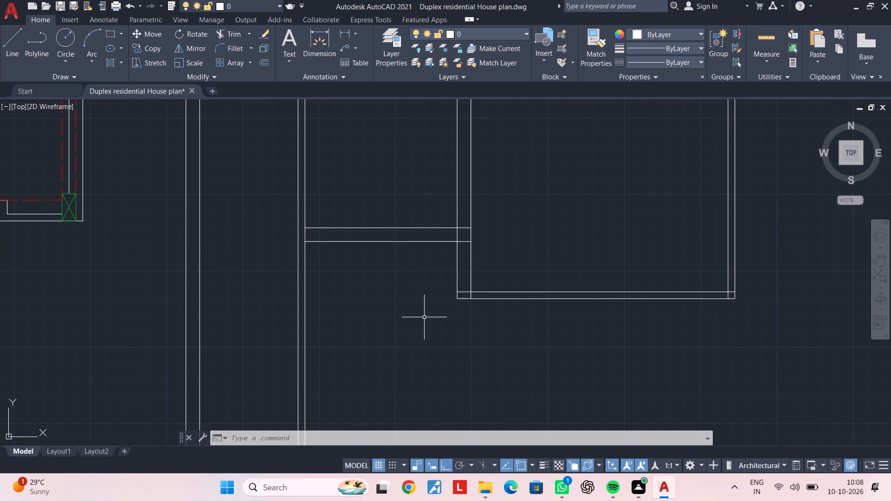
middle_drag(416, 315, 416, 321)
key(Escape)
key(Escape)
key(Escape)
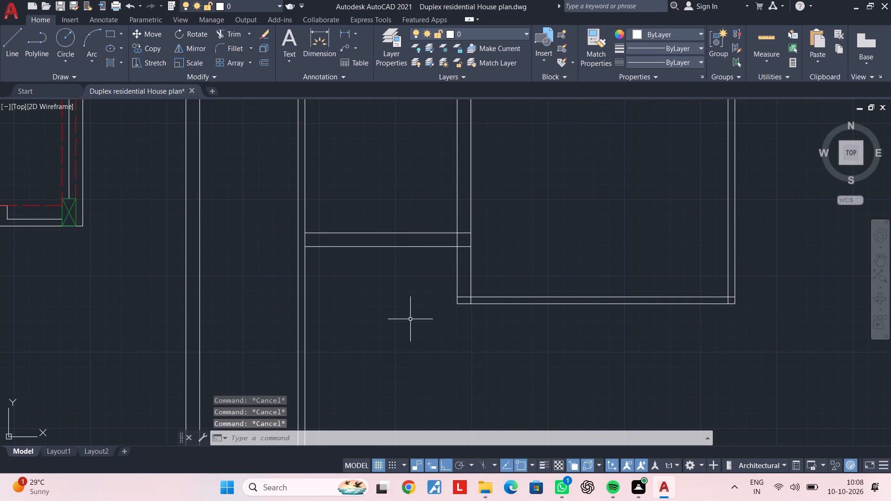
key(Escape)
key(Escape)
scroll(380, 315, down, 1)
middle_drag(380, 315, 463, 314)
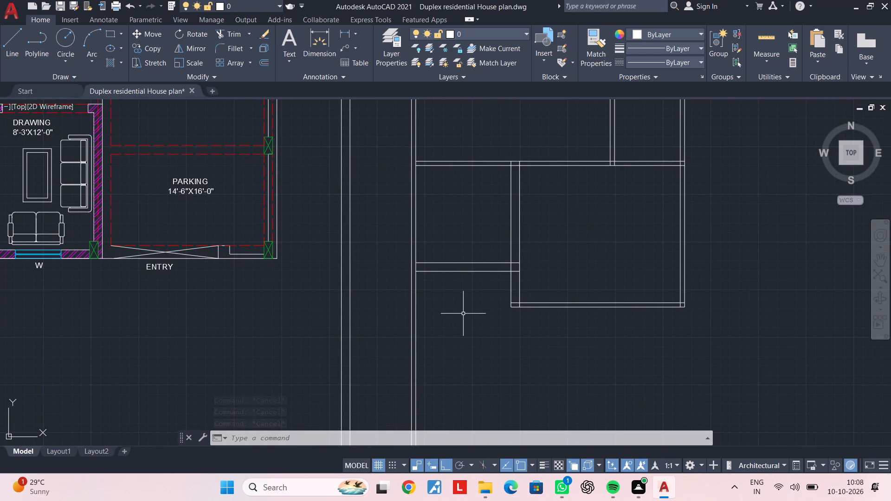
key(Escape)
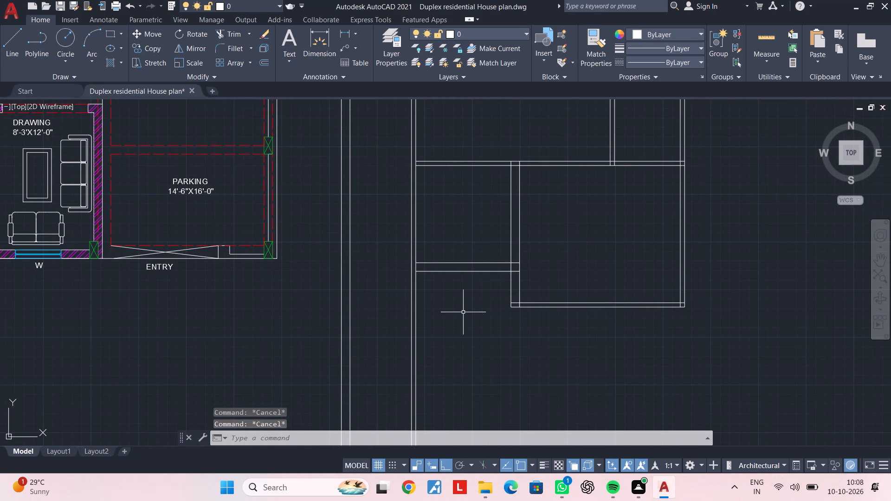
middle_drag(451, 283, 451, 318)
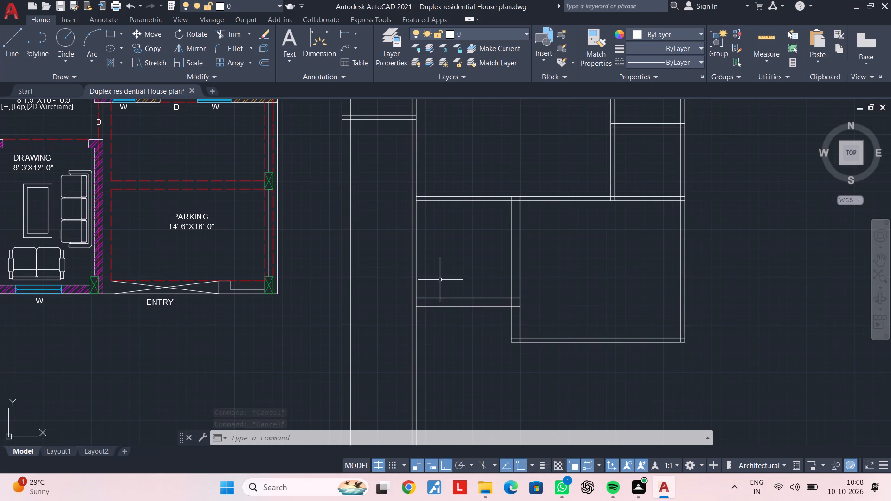
Extend both lines of the horizontal wall north of the southeast rooms west to the far line of the narrow western strip's east wall.
key(Escape)
key(Escape)
middle_drag(392, 206, 404, 276)
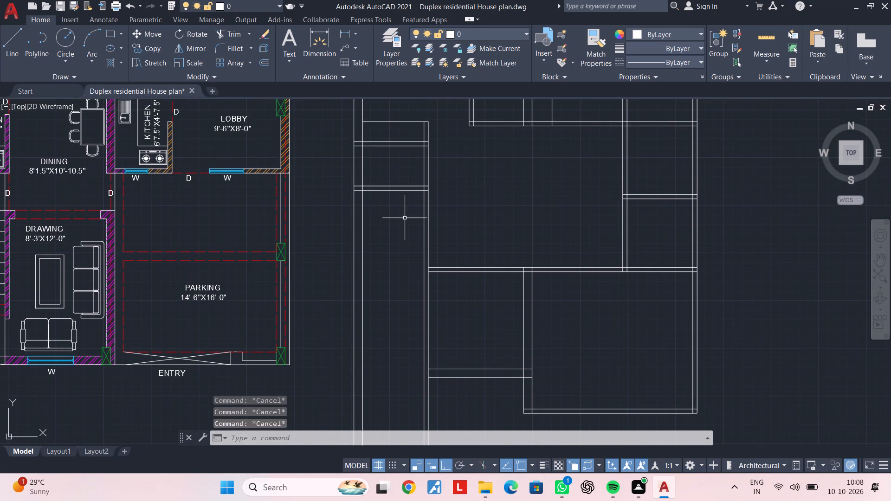
middle_drag(405, 218, 406, 289)
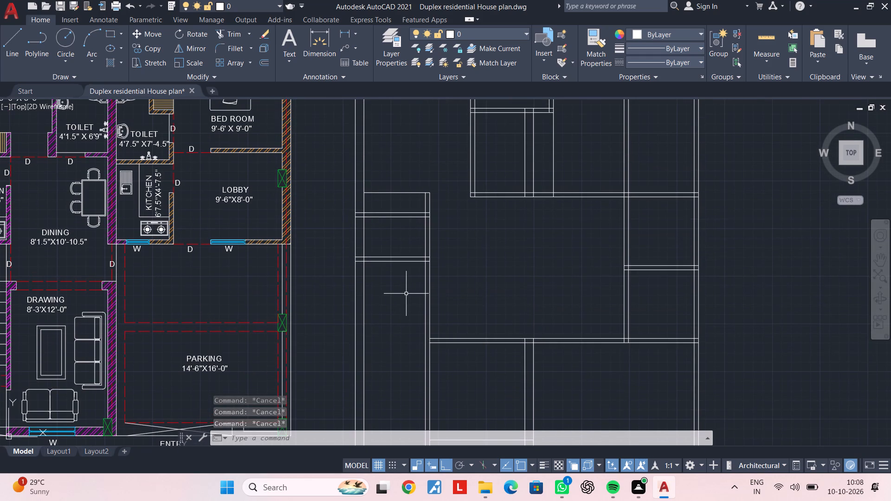
middle_drag(406, 294, 406, 254)
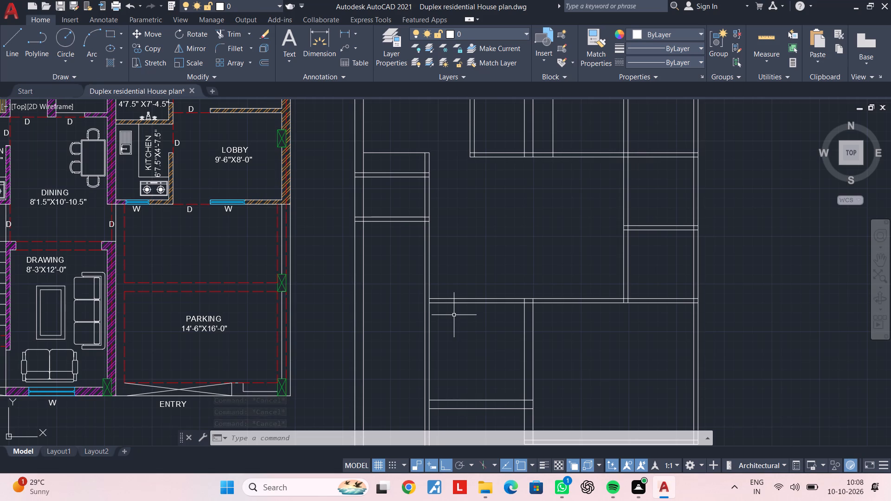
middle_drag(454, 315, 453, 329)
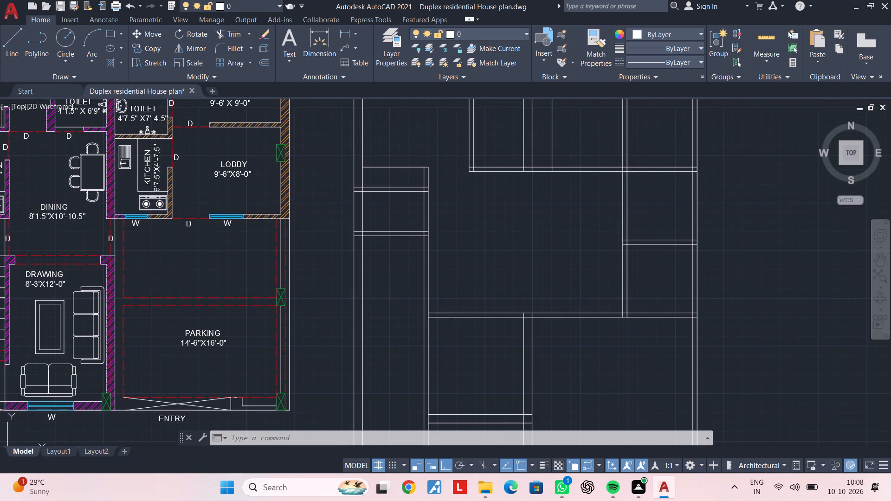
scroll(448, 324, up, 2)
key(Escape)
key(Escape)
key(e)
text(X)
key(space)
drag(415, 250, 415, 250)
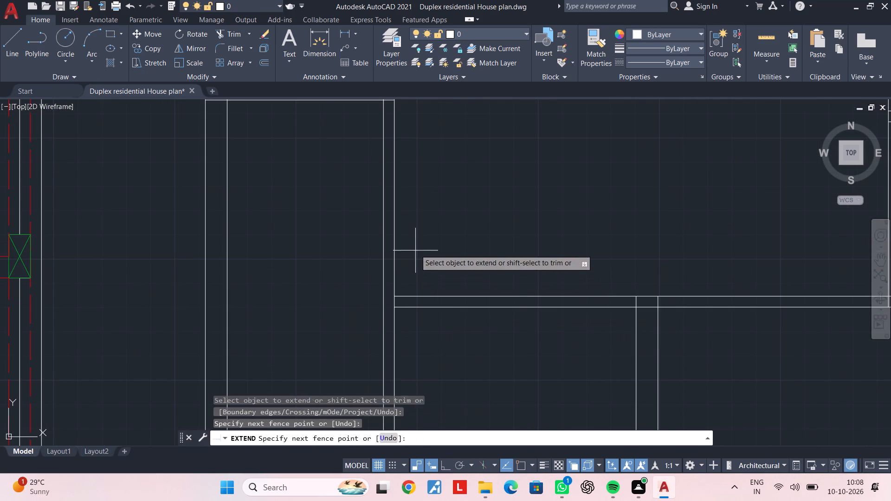
drag(415, 250, 414, 257)
click(403, 334)
key(Escape)
Measure the distance from the kitchen's south wall to the top of the staircase along the dining door opening in the existing plan.
middle_drag(405, 225, 404, 312)
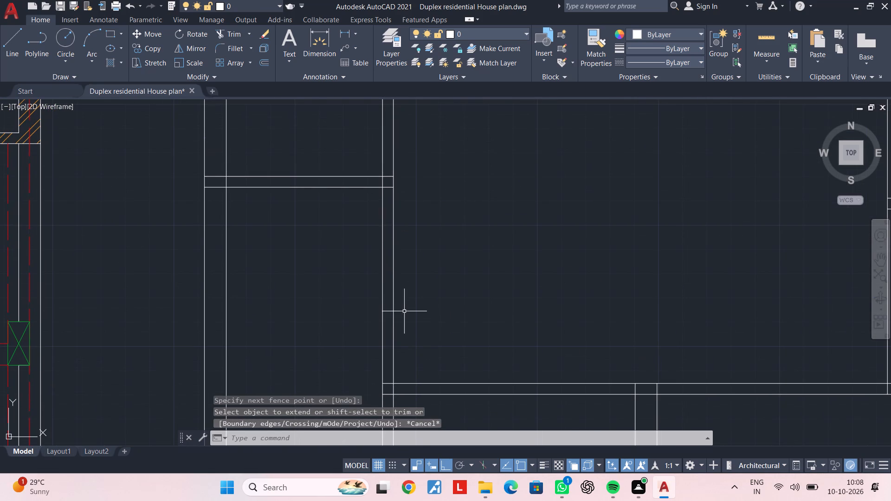
scroll(404, 311, down, 2)
middle_drag(354, 308, 540, 300)
middle_drag(341, 291, 433, 291)
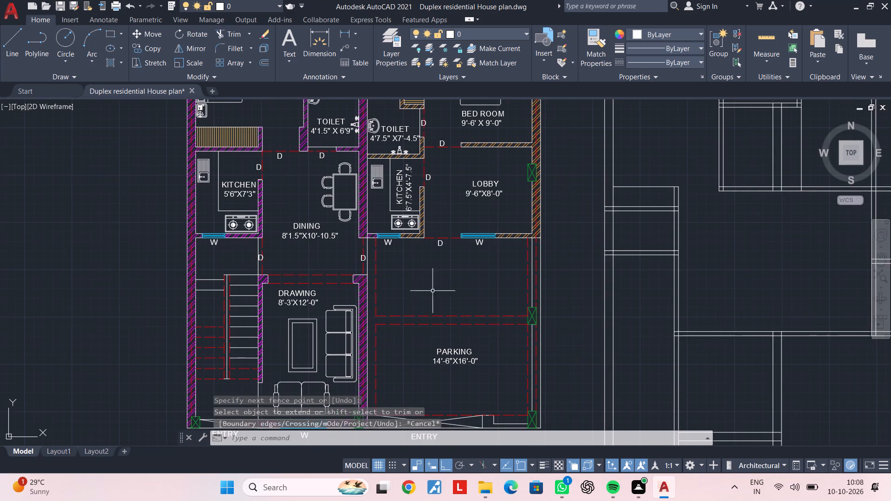
scroll(268, 267, up, 2)
middle_drag(302, 262, 361, 261)
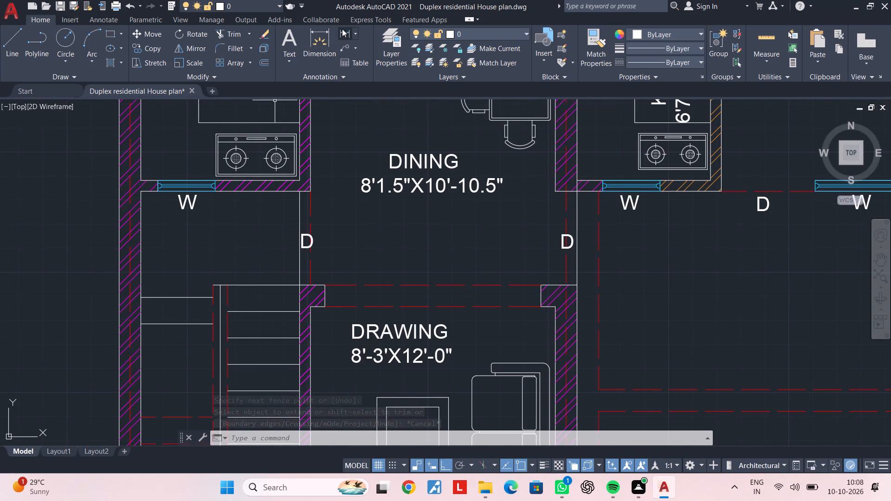
click(342, 29)
click(298, 192)
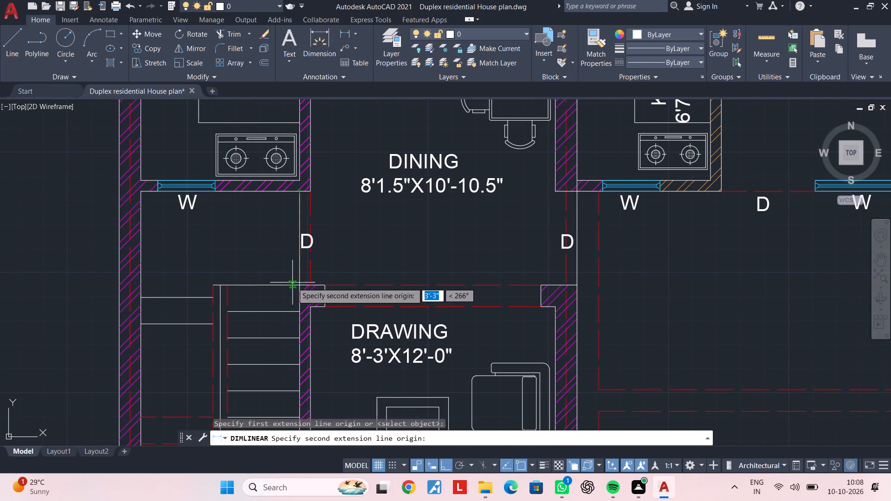
click(297, 286)
key(Escape)
Offset the lower line of the southern partition in the narrow western strip 3'3" to the south.
scroll(351, 280, down, 3)
middle_drag(488, 283, 294, 263)
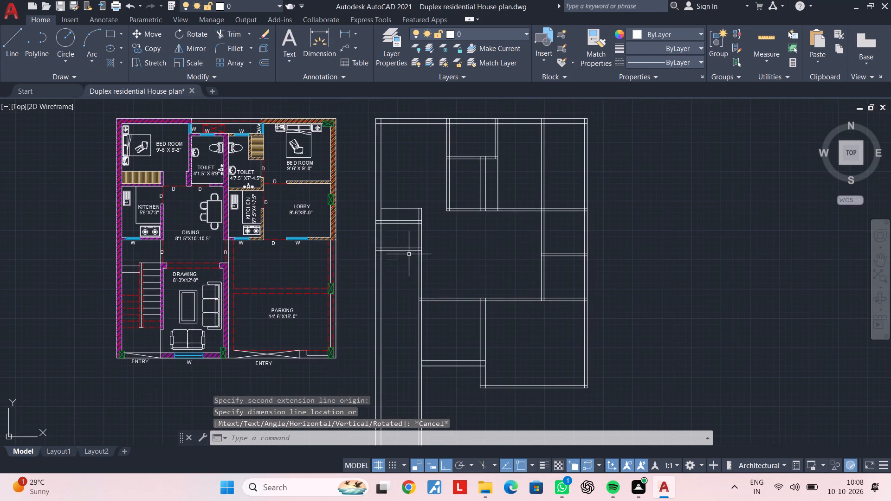
scroll(409, 254, up, 2)
middle_drag(407, 261, 409, 232)
key(Escape)
key(Escape)
key(Escape)
text(OF 3')
text(3")
key(Return)
click(416, 216)
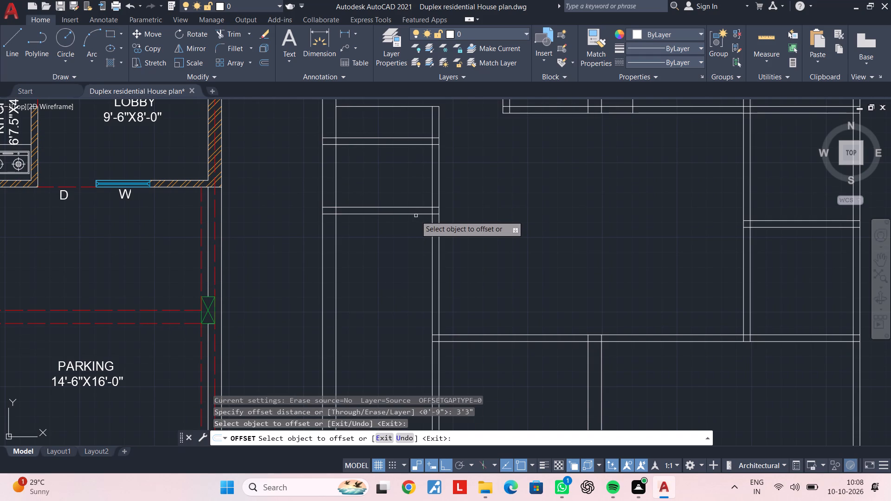
click(423, 214)
click(423, 272)
key(Escape)
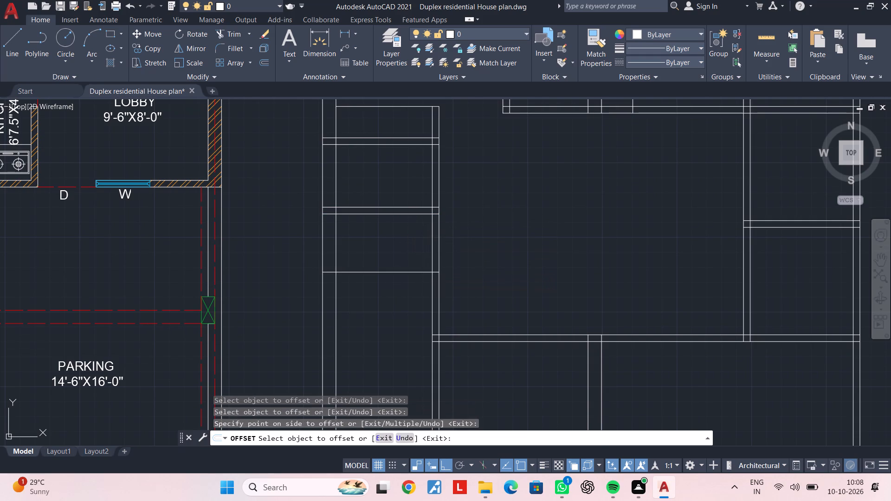
Trim the new offset line where it crosses the western outer wall.
key(Escape)
text(TR)
key(space)
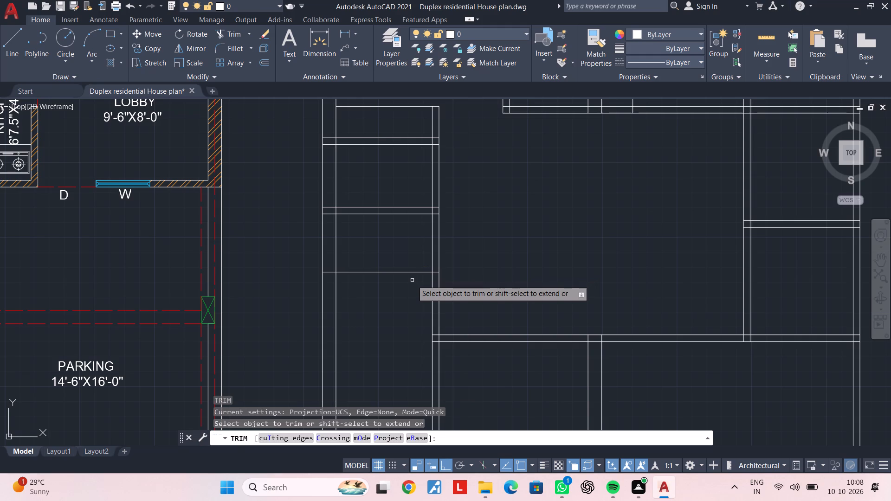
click(328, 272)
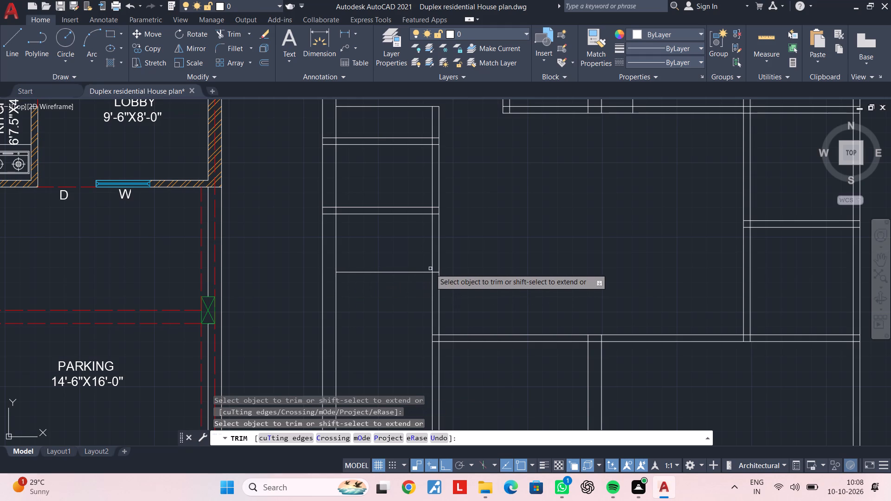
key(Escape)
key(Escape)
key(Escape)
key(Escape)
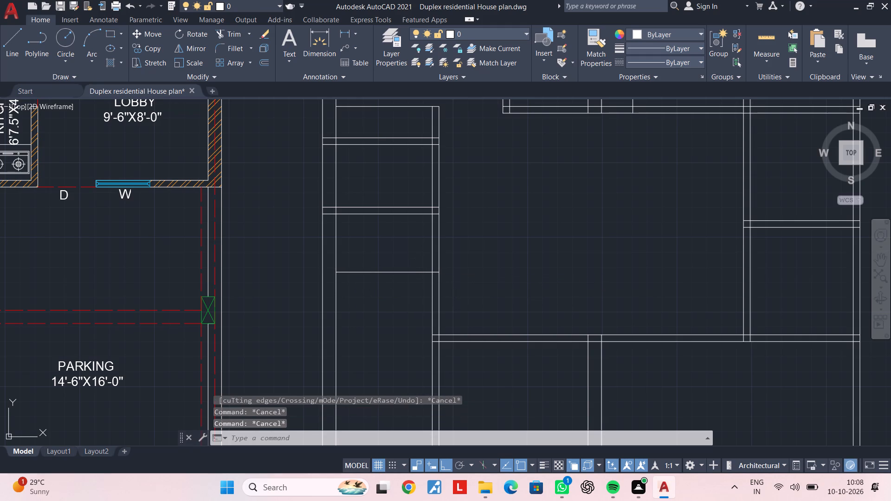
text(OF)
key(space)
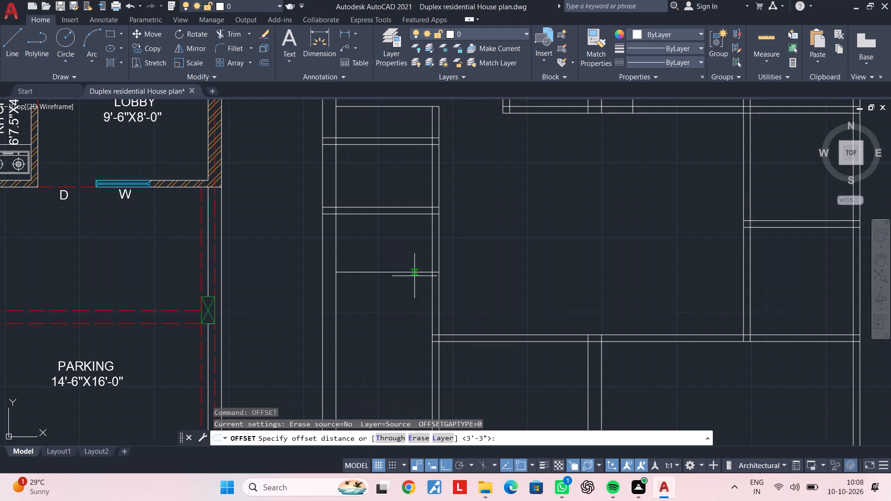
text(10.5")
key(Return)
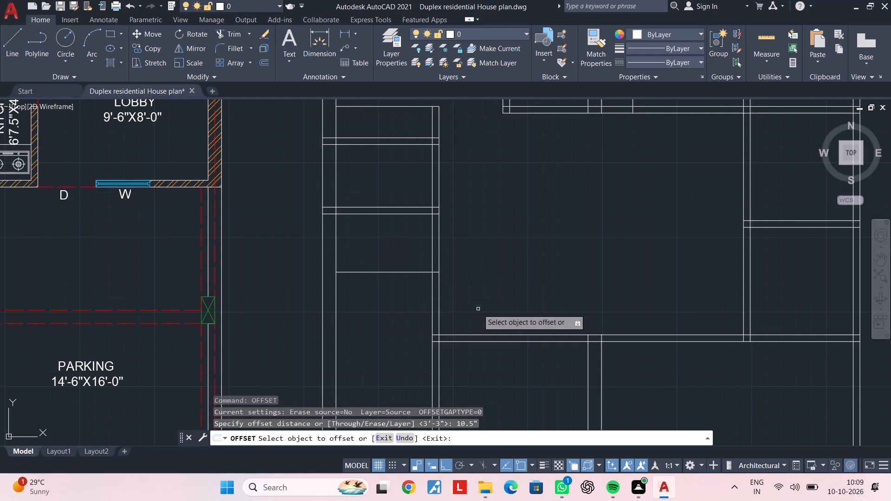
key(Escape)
Measure the depth of the topmost stair tread in the existing plan.
scroll(327, 283, down, 3)
middle_drag(377, 304, 402, 308)
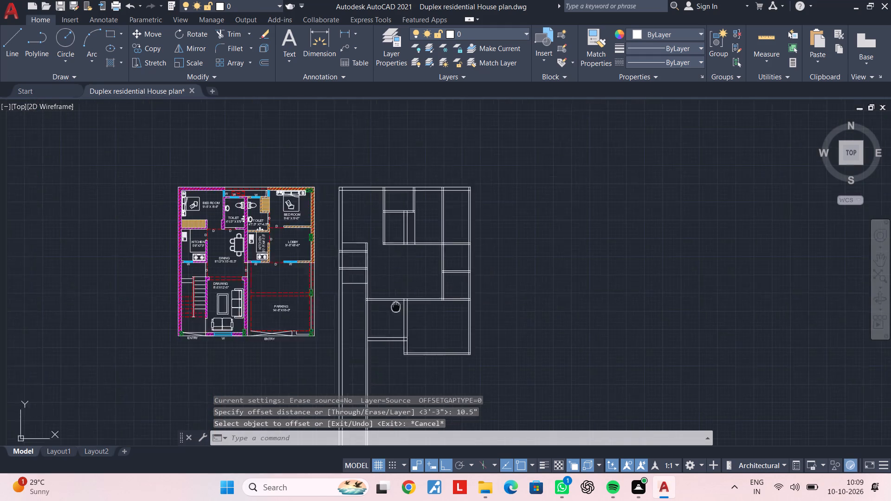
middle_drag(402, 308, 437, 308)
scroll(239, 302, up, 2)
click(347, 34)
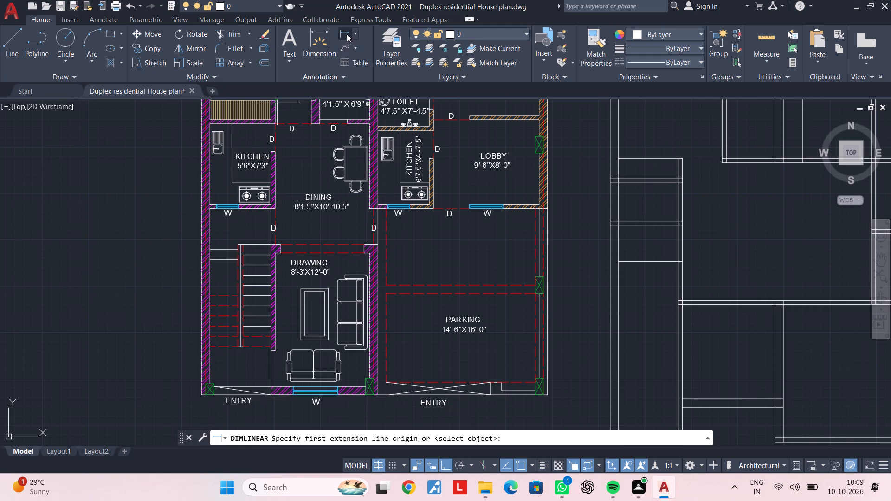
scroll(260, 263, up, 3)
click(265, 230)
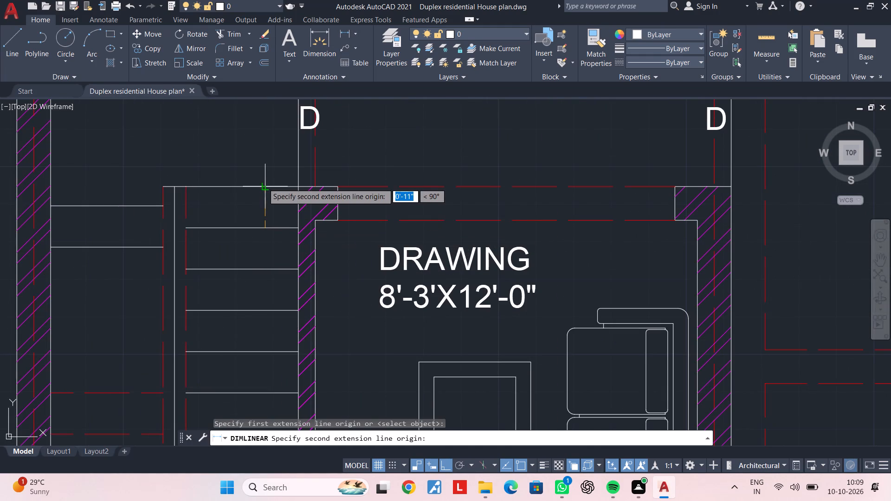
click(263, 183)
key(Escape)
Offset the trimmed line in the western strip 11" to the south for the first stair tread.
scroll(271, 191, down, 4)
middle_drag(459, 208, 348, 208)
scroll(427, 214, up, 2)
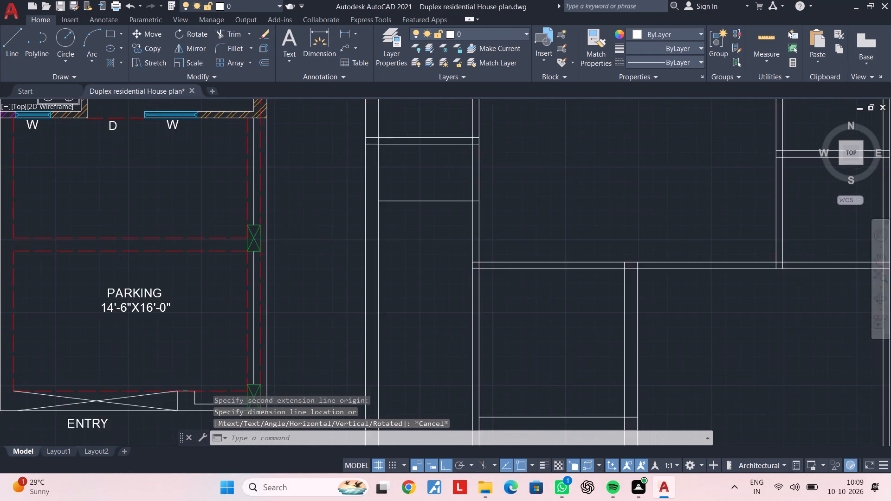
scroll(427, 221, up, 1)
middle_drag(469, 213, 414, 260)
key(Escape)
key(Escape)
key(Escape)
text(OF 11")
key(Return)
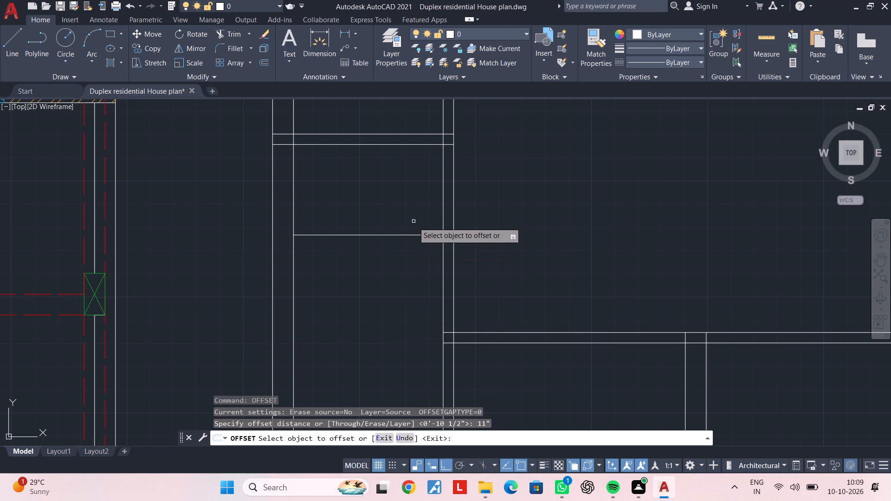
click(415, 235)
click(414, 290)
key(Escape)
key(Escape)
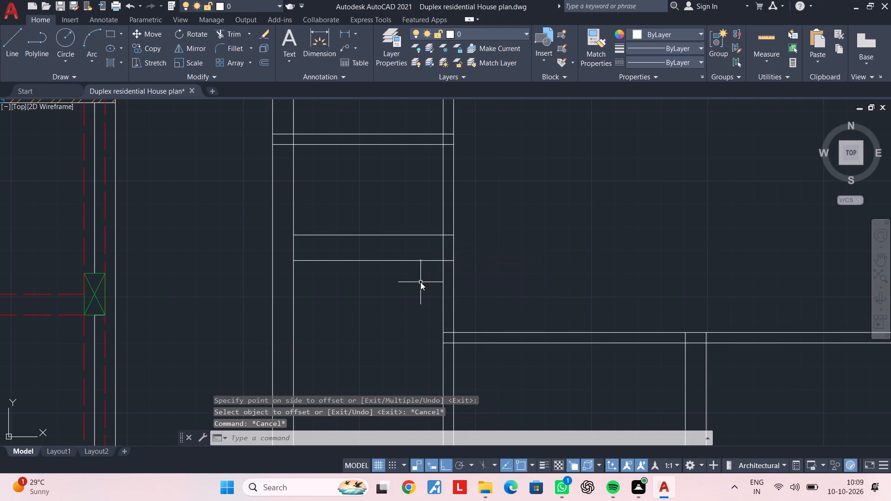
Trim the first tread line where it crosses the east wall of the western strip.
key(t)
key(r)
key(space)
click(449, 263)
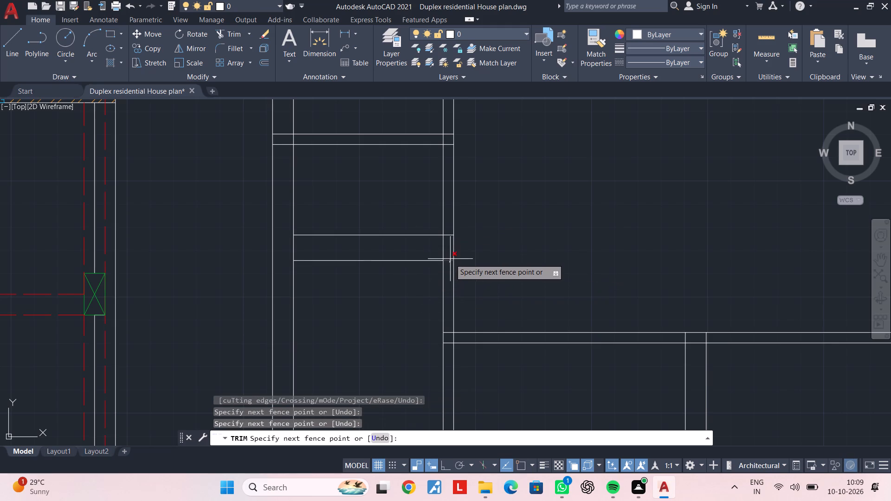
click(450, 258)
key(Escape)
Offset the trimmed tread line successively southward at 11" spacing to add three more tread lines.
middle_drag(415, 289, 437, 266)
key(Escape)
key(Escape)
key(Escape)
text(OF 11")
key(Return)
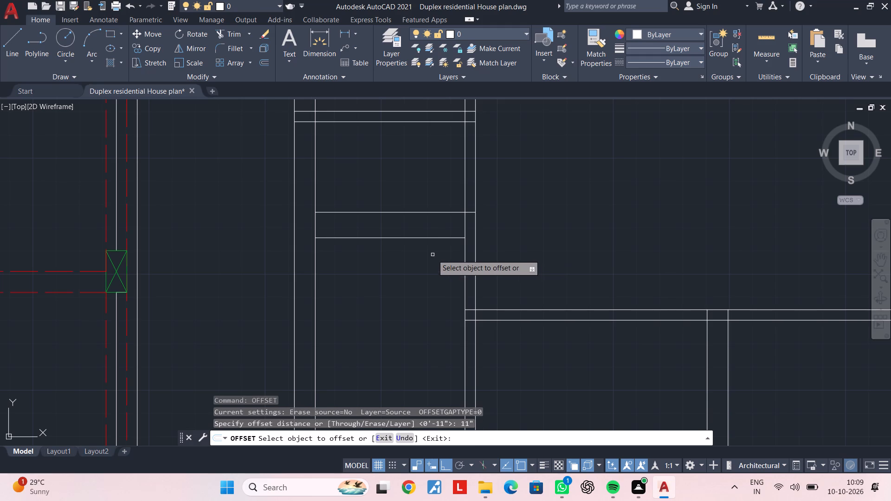
click(424, 238)
click(427, 298)
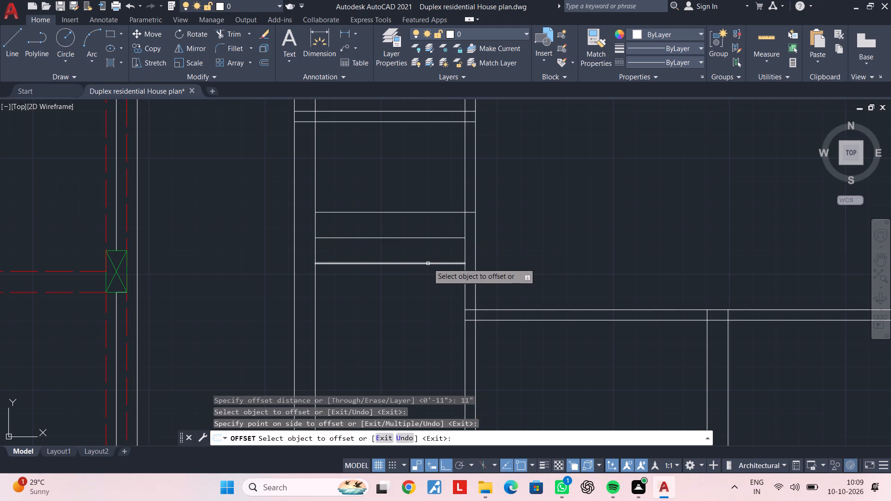
click(428, 264)
click(421, 299)
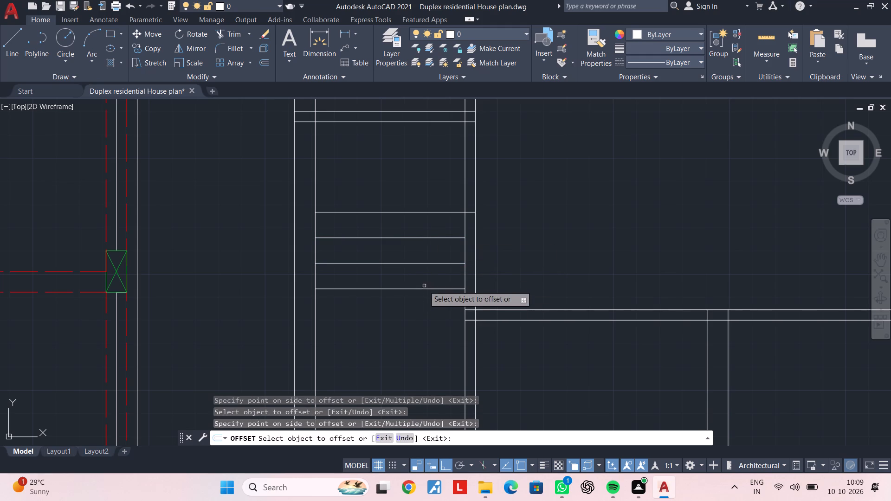
click(424, 290)
click(425, 316)
Continue the 11" offsets southward from the lowest tread line to add five more tread lines.
scroll(425, 321, down, 2)
middle_drag(432, 311, 434, 284)
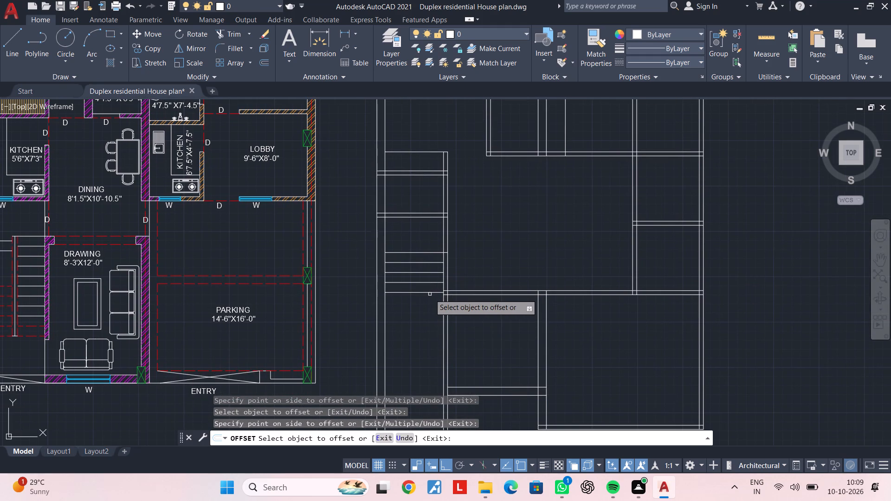
scroll(430, 294, up, 2)
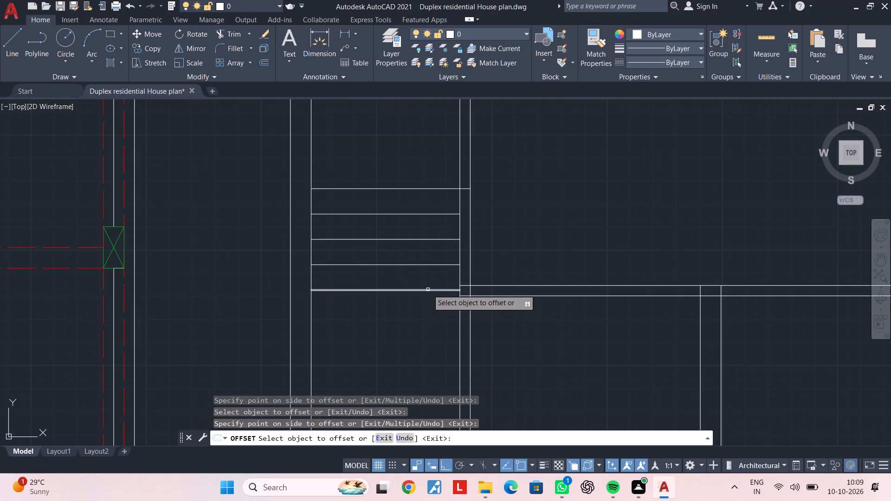
click(428, 289)
click(436, 321)
middle_drag(439, 332, 443, 235)
click(439, 219)
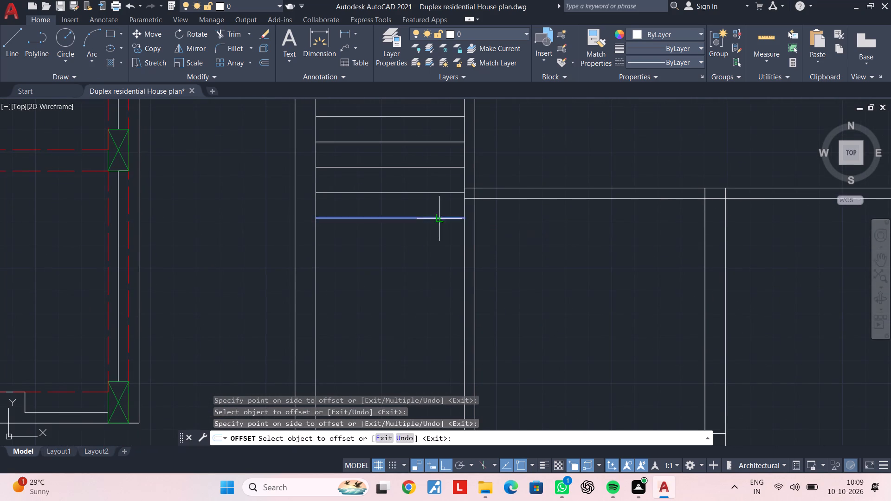
click(440, 264)
click(439, 244)
click(437, 280)
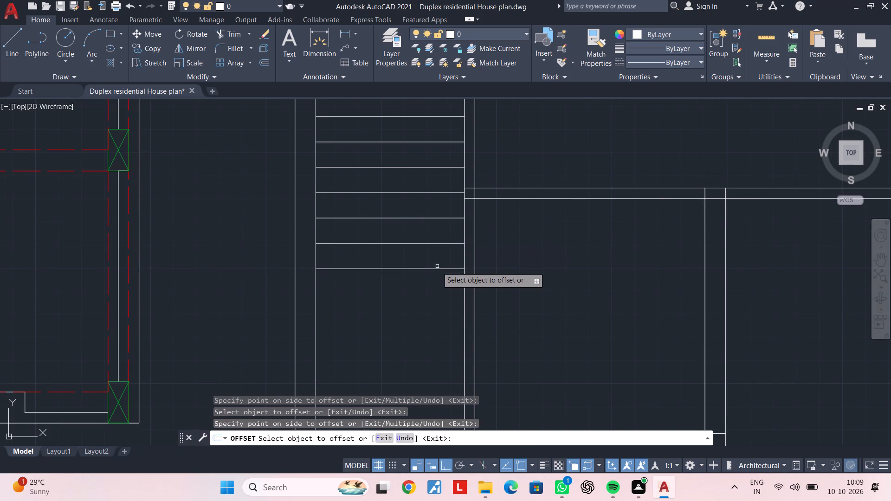
click(437, 268)
click(437, 292)
click(437, 293)
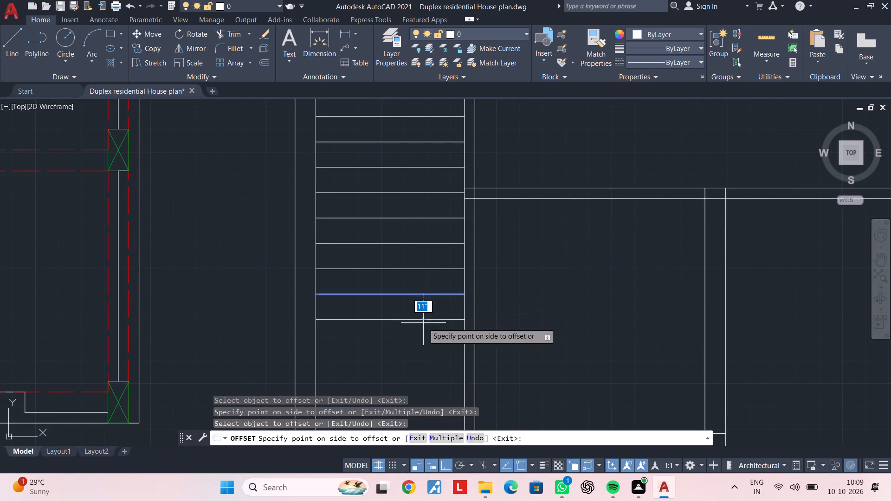
click(423, 323)
Offset the lowest tread line 11" to the south to add one more tread line.
scroll(424, 323, down, 2)
middle_drag(426, 324, 437, 266)
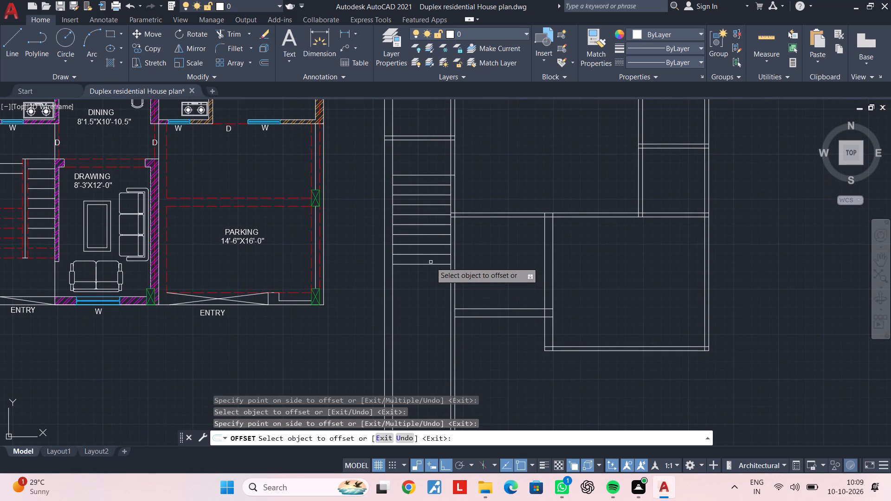
scroll(440, 262, up, 3)
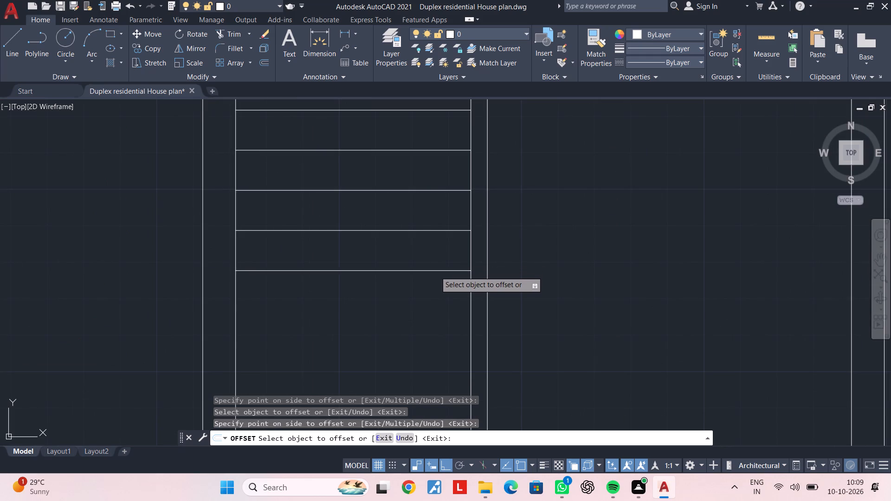
click(435, 271)
click(435, 297)
scroll(436, 297, down, 2)
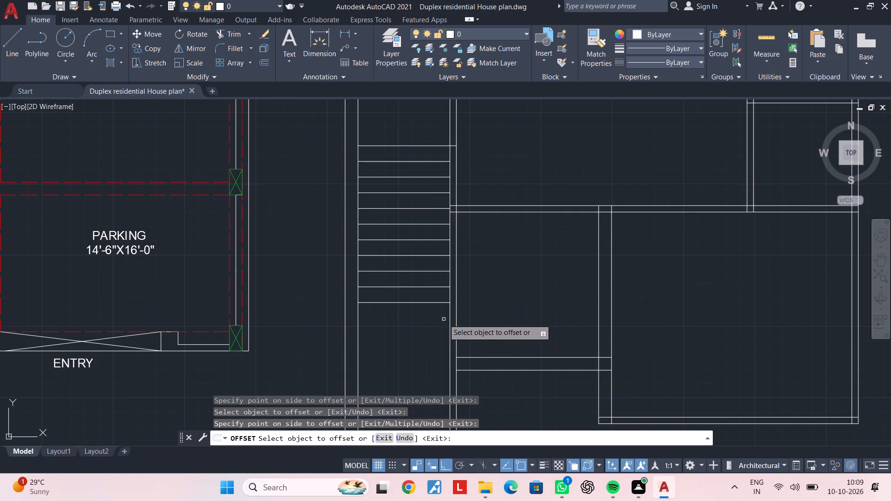
Measure the distance from the existing staircase's bottom edge to the inner face of the front entry wall.
middle_drag(426, 316, 450, 277)
key(space)
key(space)
key(Escape)
key(Escape)
scroll(436, 288, down, 2)
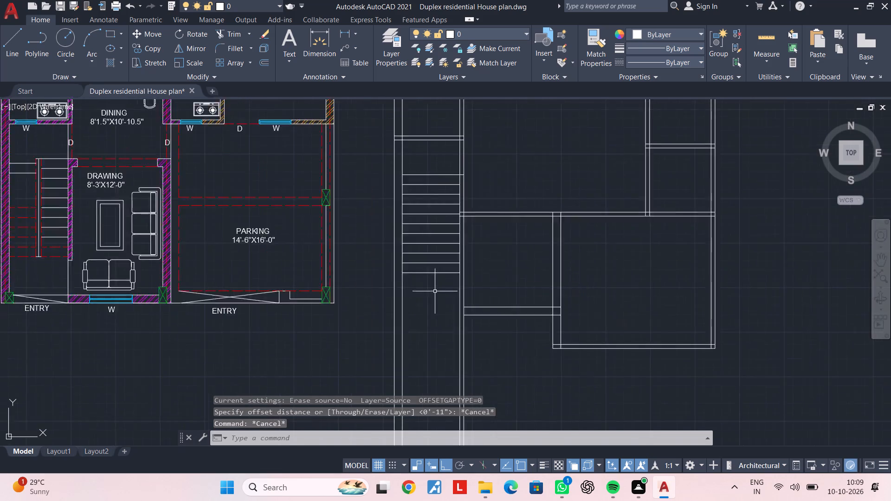
click(346, 31)
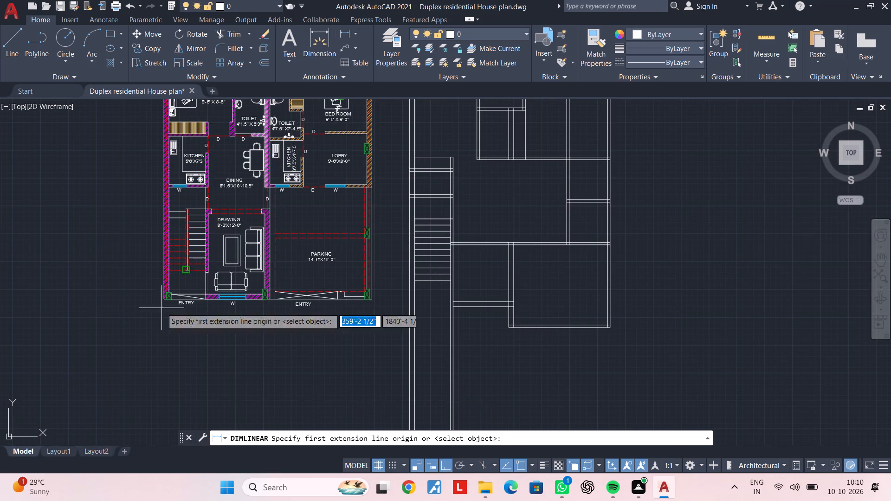
scroll(200, 267, up, 3)
click(191, 279)
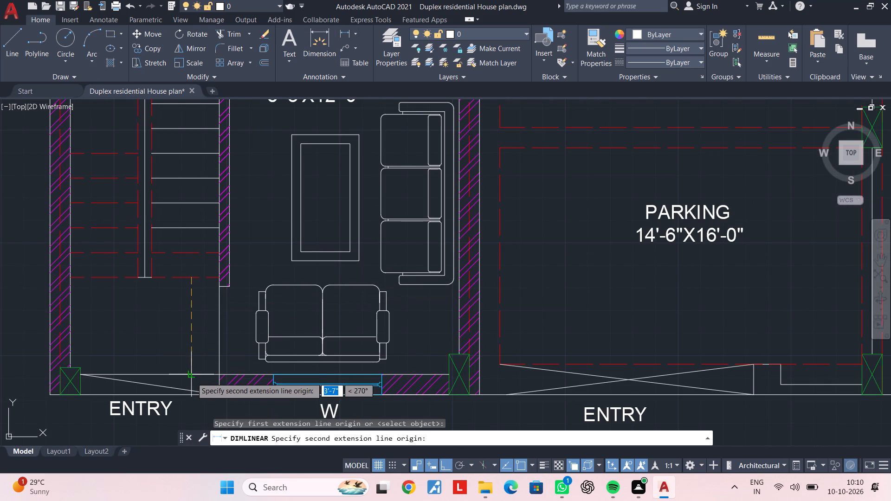
click(192, 376)
key(Escape)
Offset the new staircase's lowest tread line 3'7" to the south.
scroll(204, 377, down, 3)
middle_drag(364, 378, 230, 357)
scroll(318, 352, up, 2)
scroll(314, 363, down, 1)
middle_drag(325, 343, 363, 295)
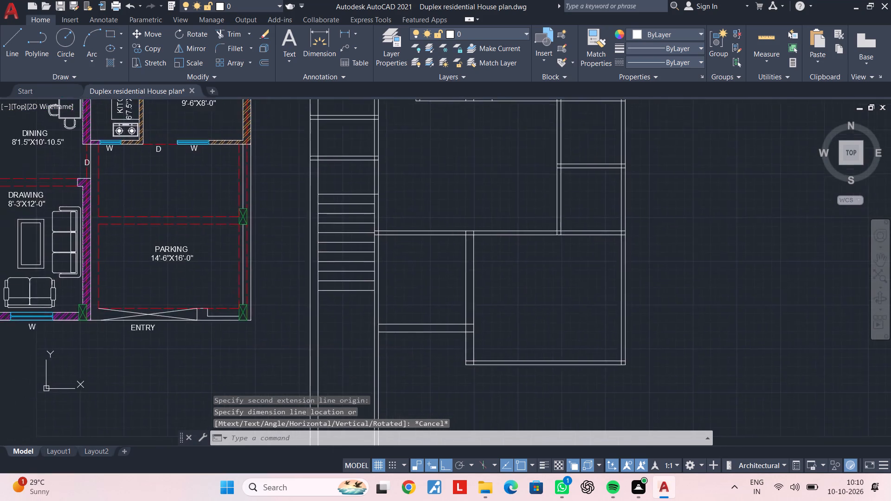
scroll(363, 295, up, 2)
middle_drag(355, 302, 382, 263)
key(Escape)
key(Escape)
text(OF 3')
text(7")
key(Return)
click(393, 244)
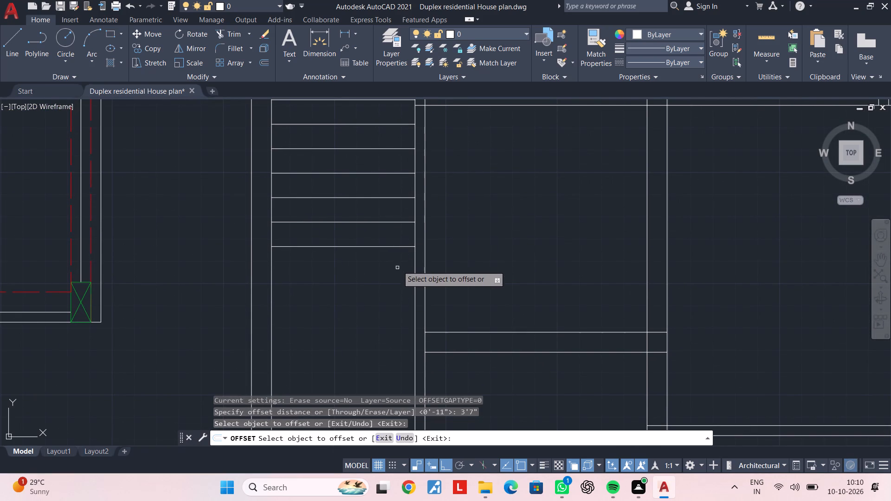
click(402, 247)
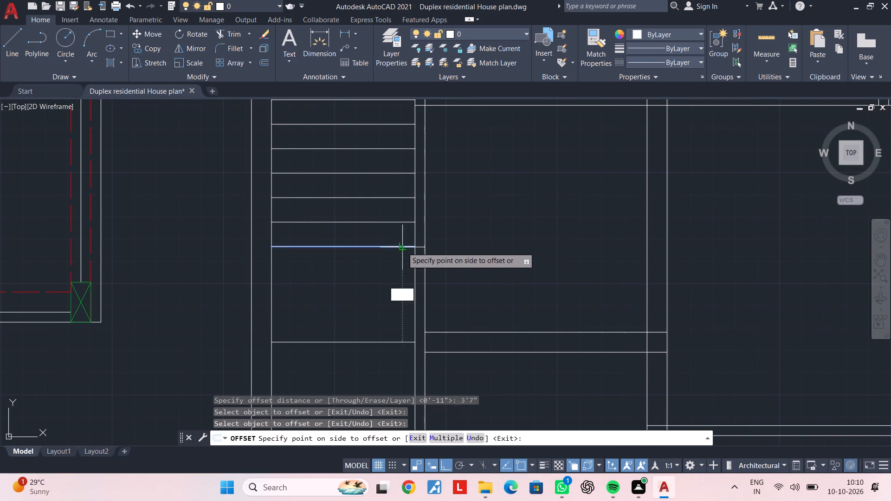